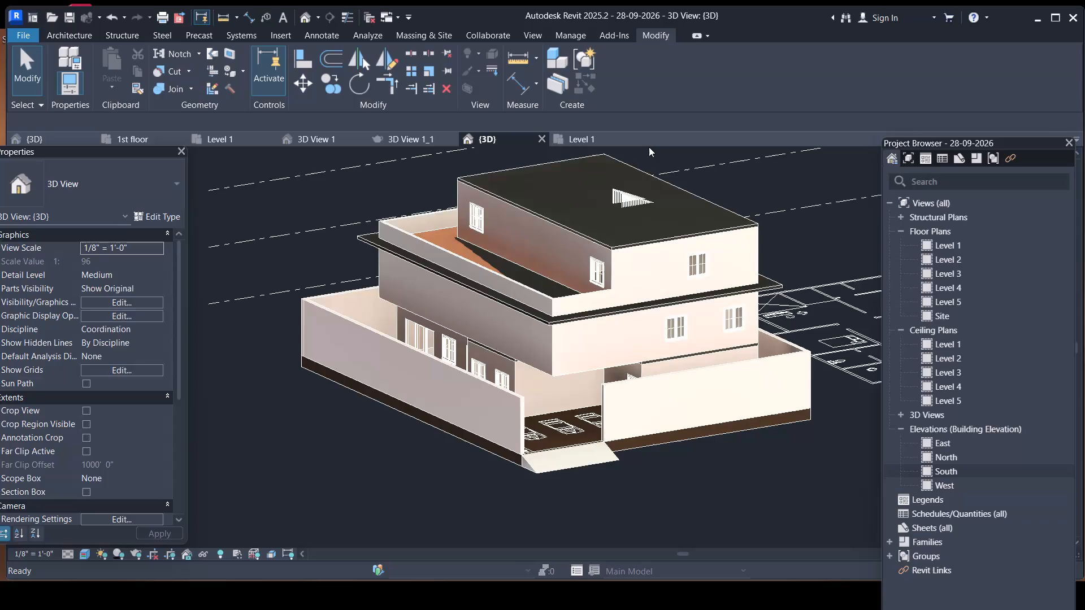
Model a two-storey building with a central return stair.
Close the open Level 1 and {3D} views of the 28-09-2026 project.
click(635, 139)
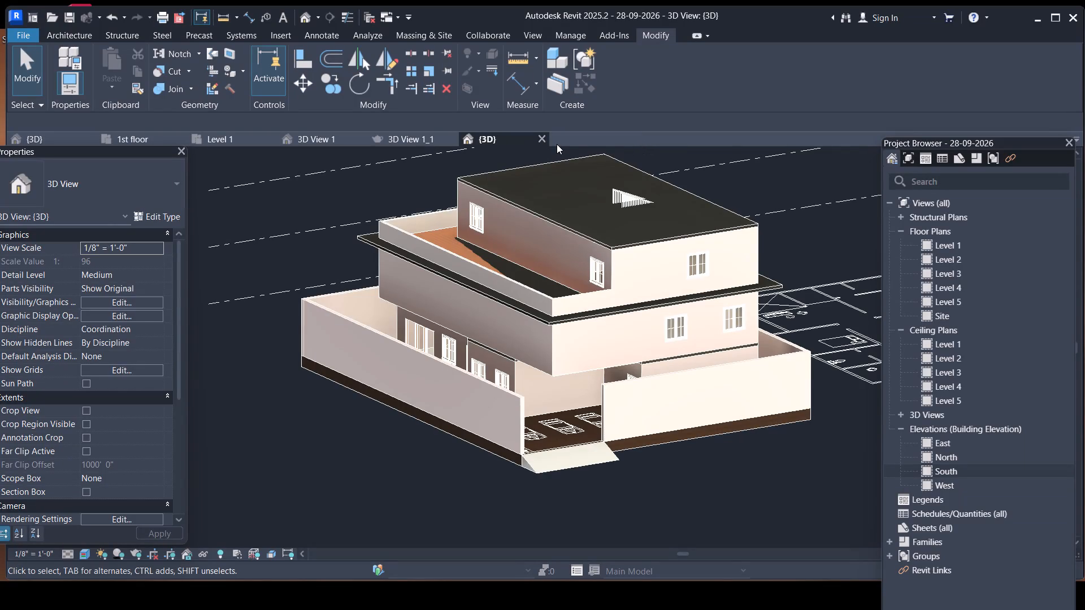
click(542, 140)
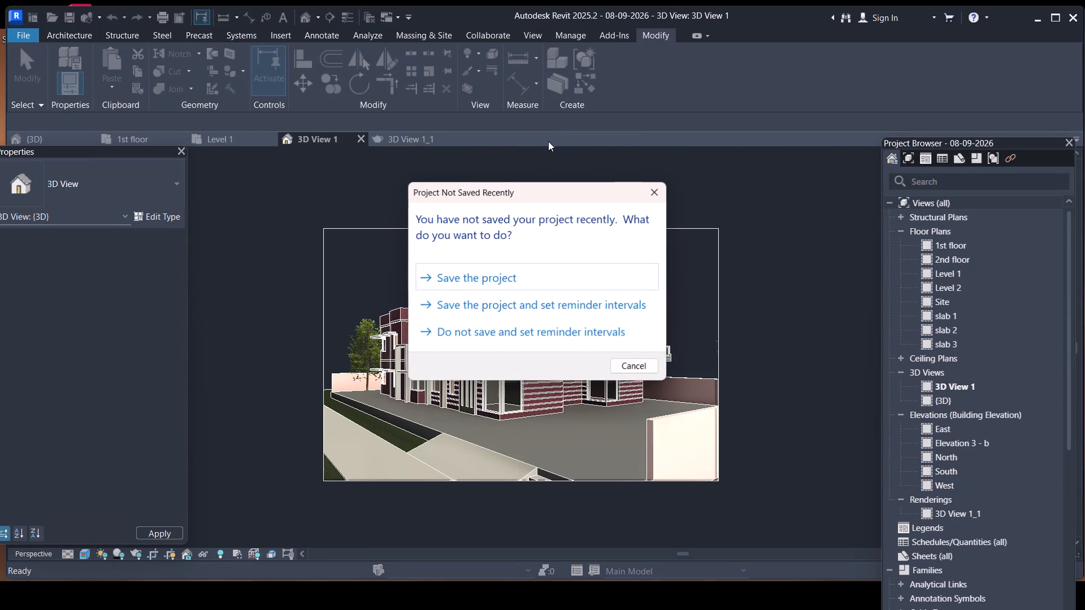
Dismiss the save reminder and close all open views of the 08-09-2026 project, saving its changes.
click(636, 367)
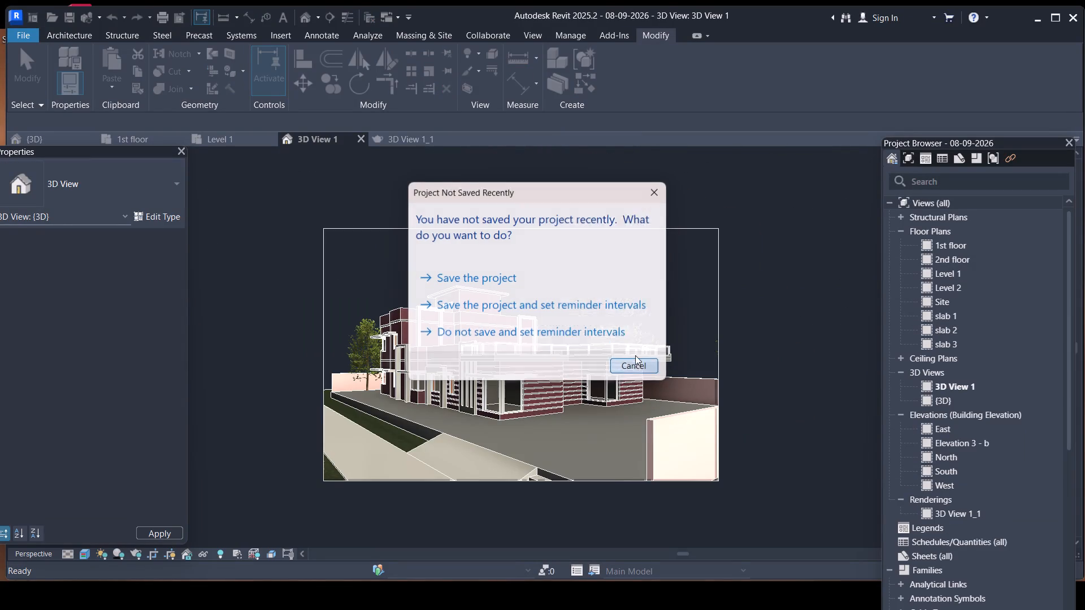
click(453, 137)
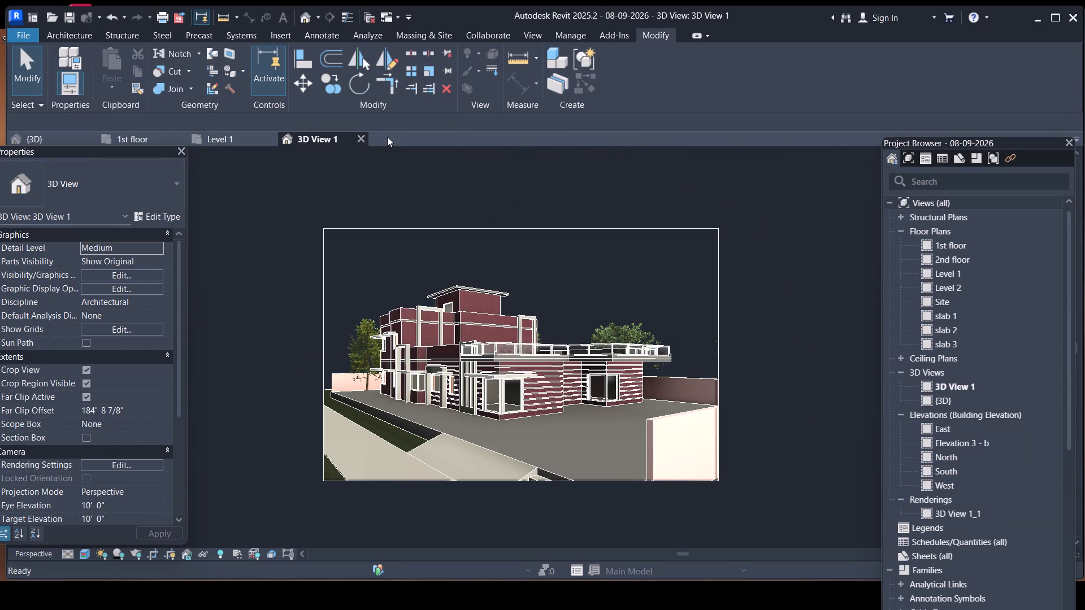
click(362, 140)
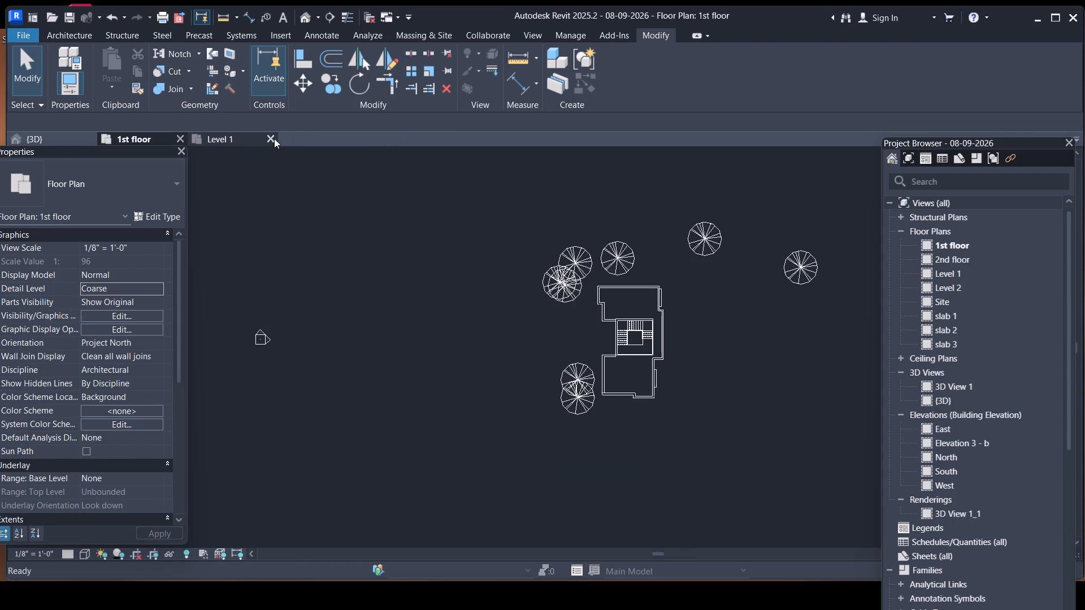
click(271, 137)
click(184, 136)
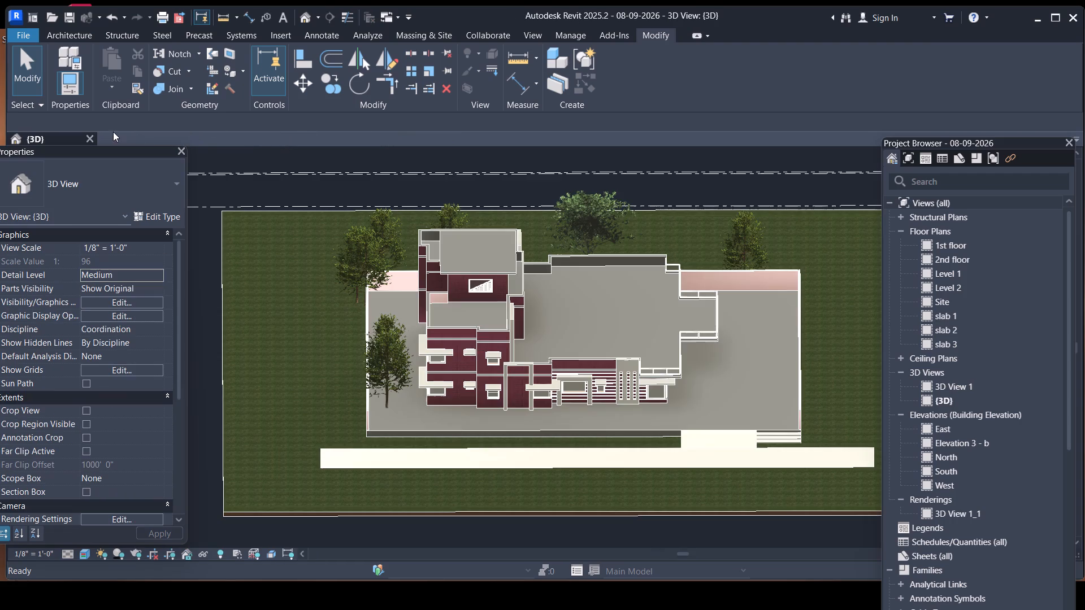
click(84, 140)
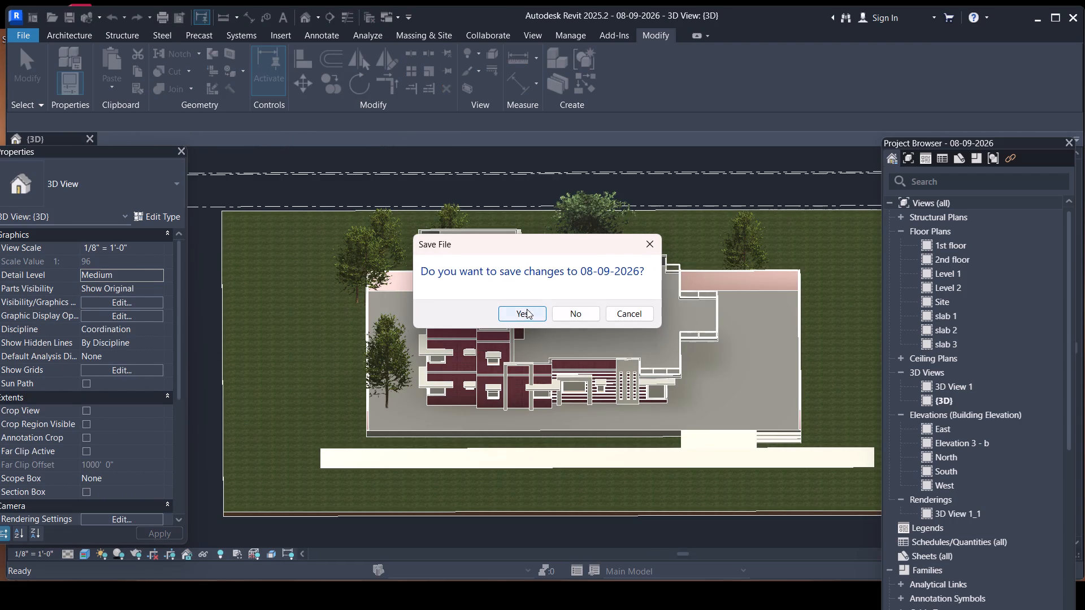
click(524, 311)
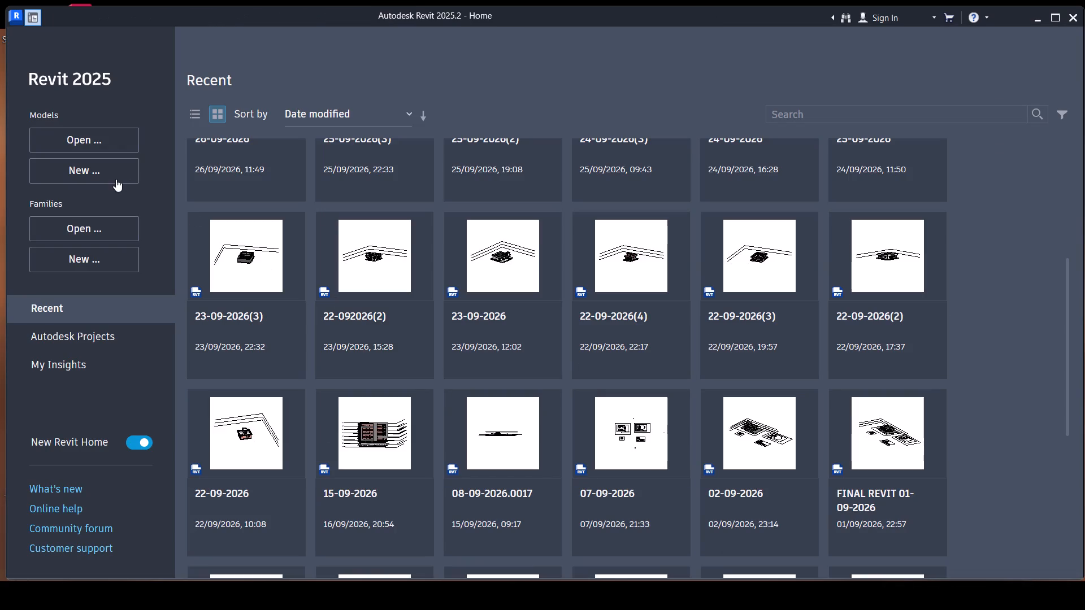
Create a new project from the default.rte template in the English-Imperial templates folder.
click(103, 178)
click(636, 276)
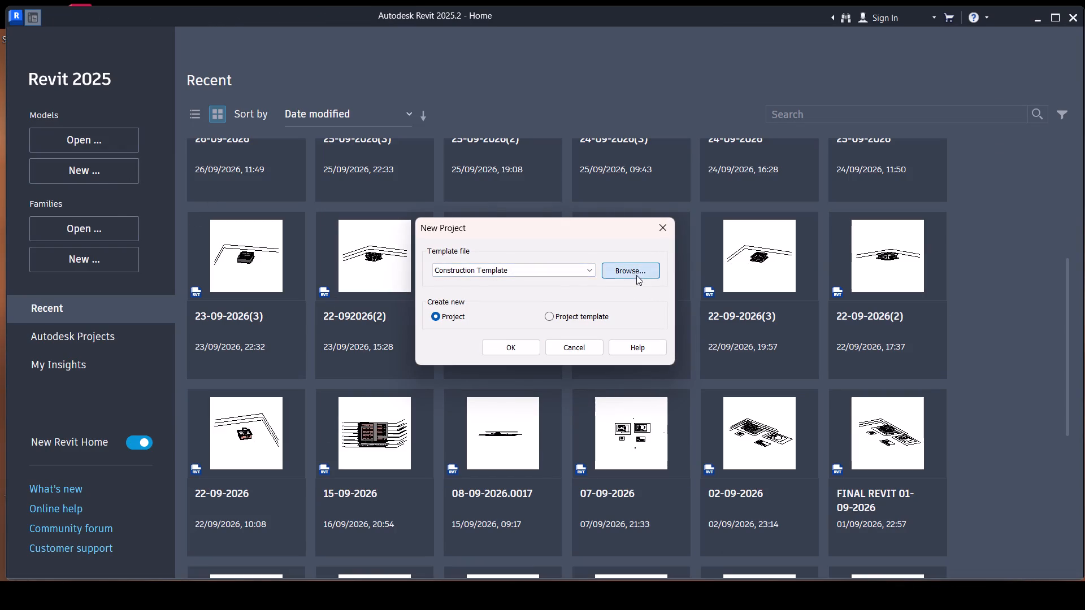
click(654, 166)
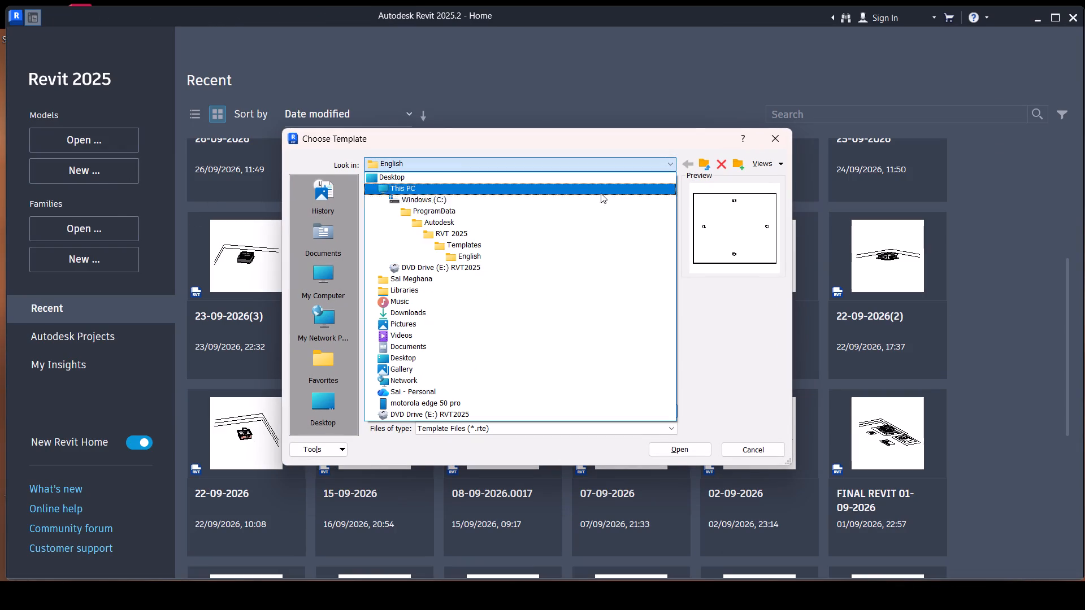
click(489, 247)
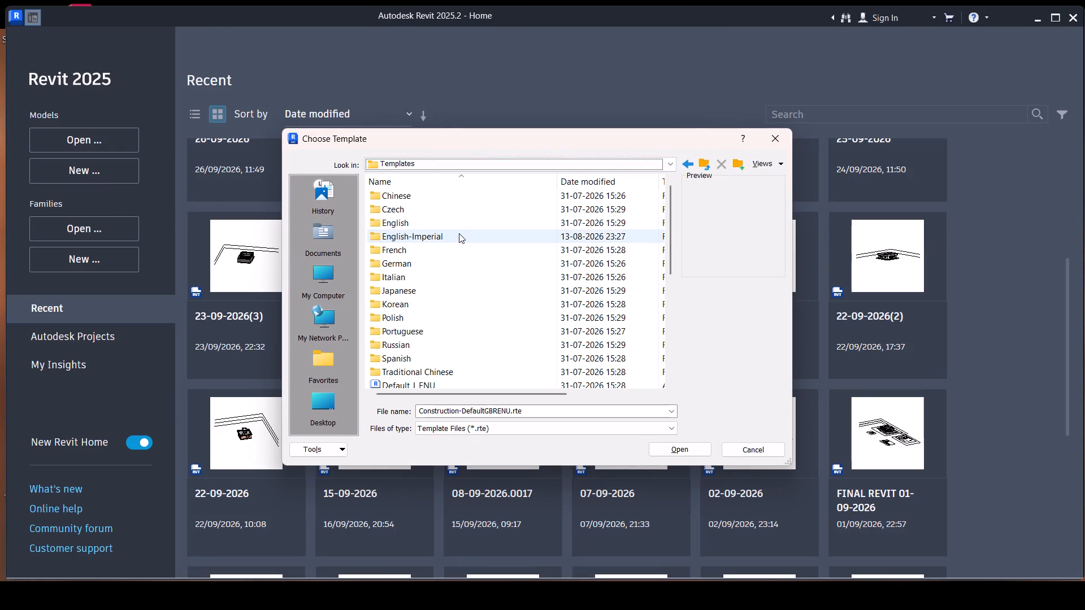
double_click(459, 233)
double_click(473, 223)
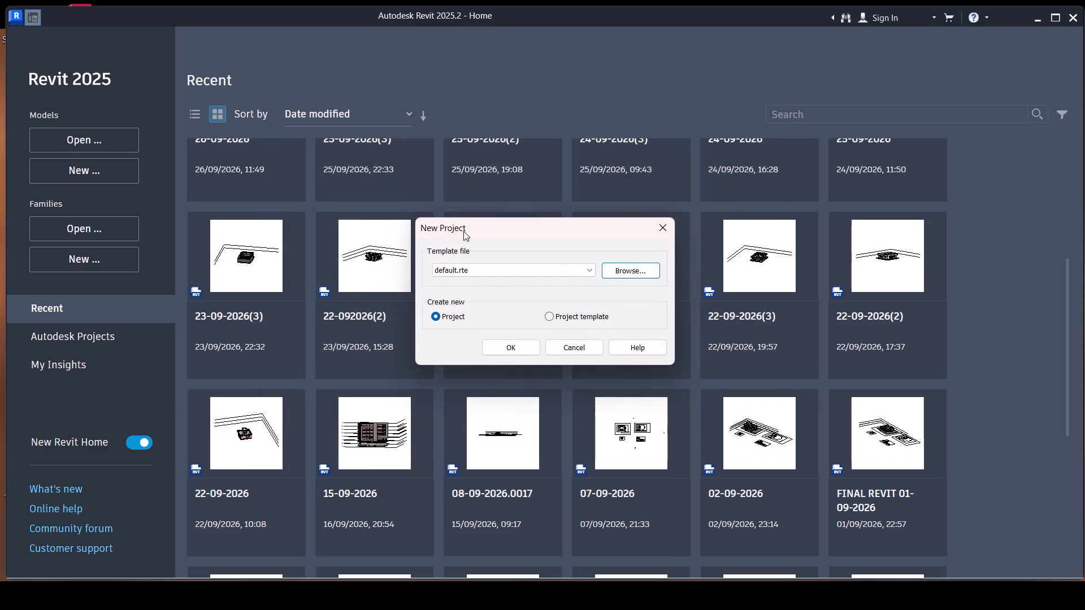
click(522, 343)
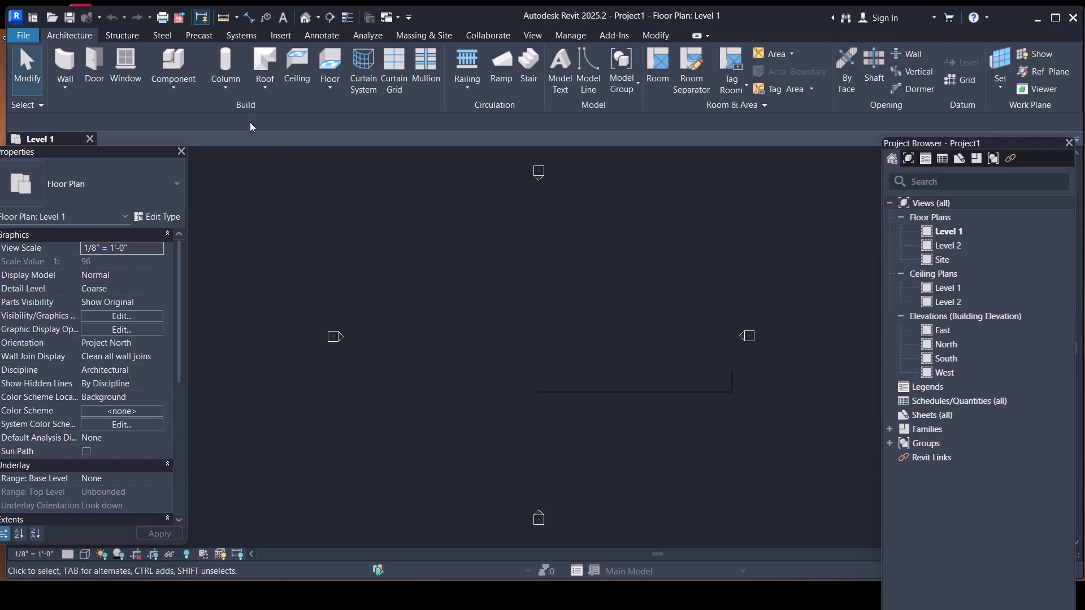
Link the CAD drawing 29-09-2026 from Documents into Level 1 with Auto - Center to Center positioning.
click(288, 32)
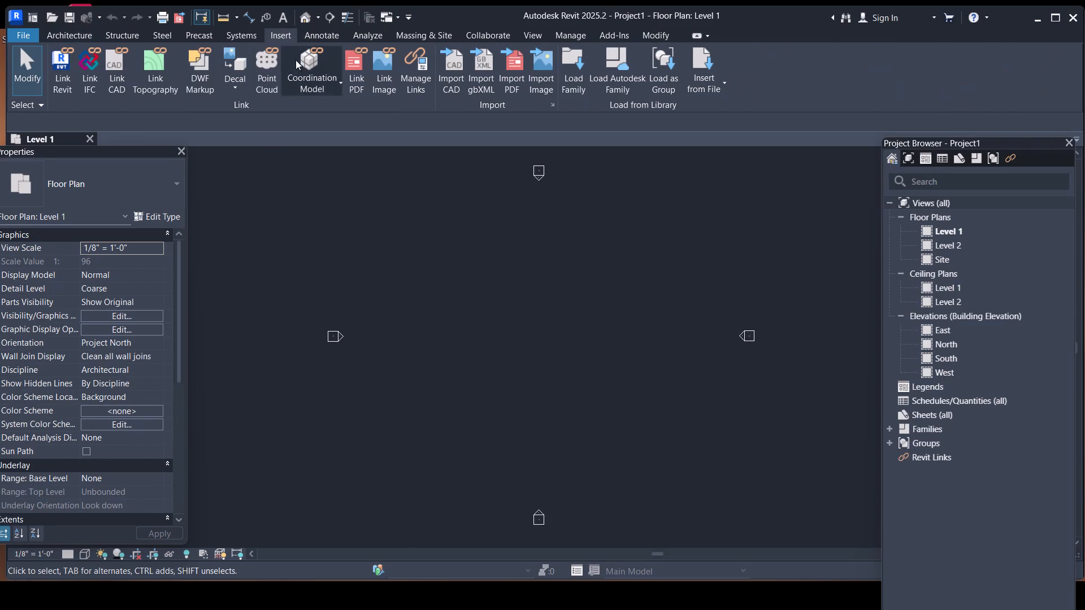
click(119, 86)
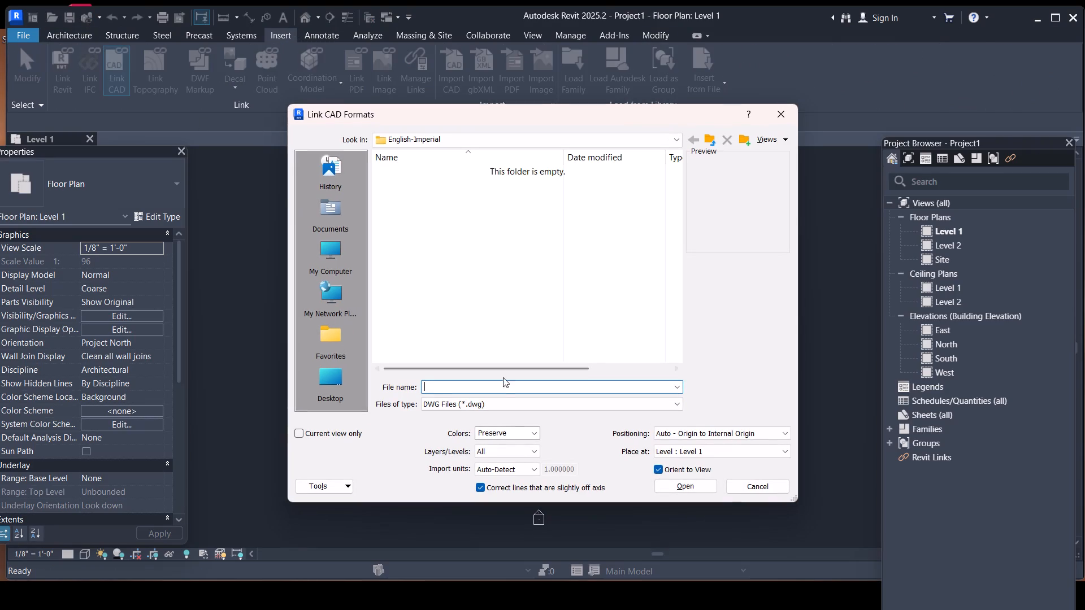
click(332, 211)
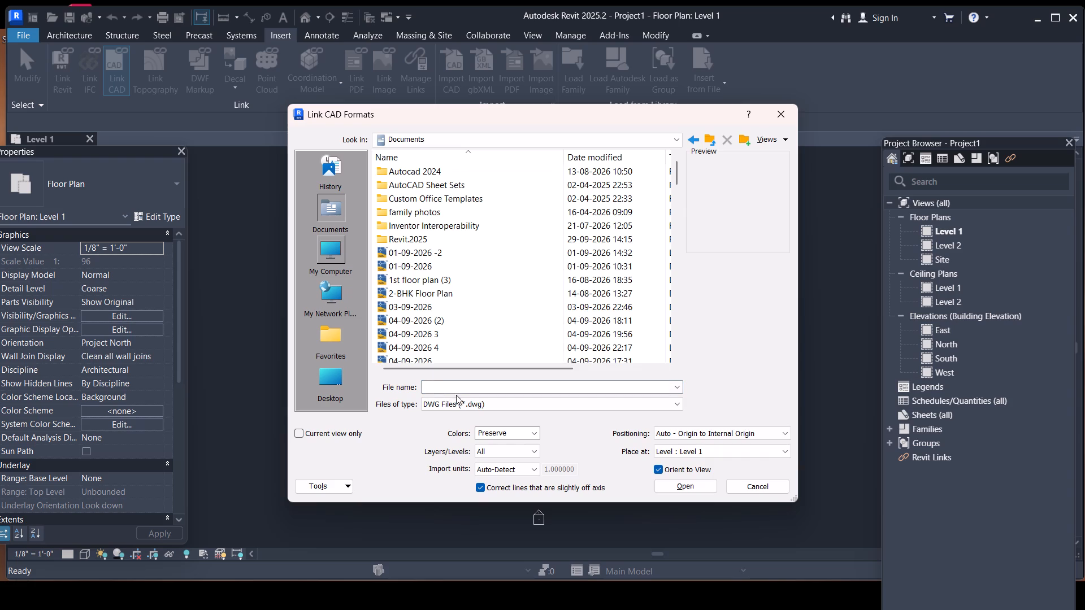
click(456, 389)
key(2)
key(9)
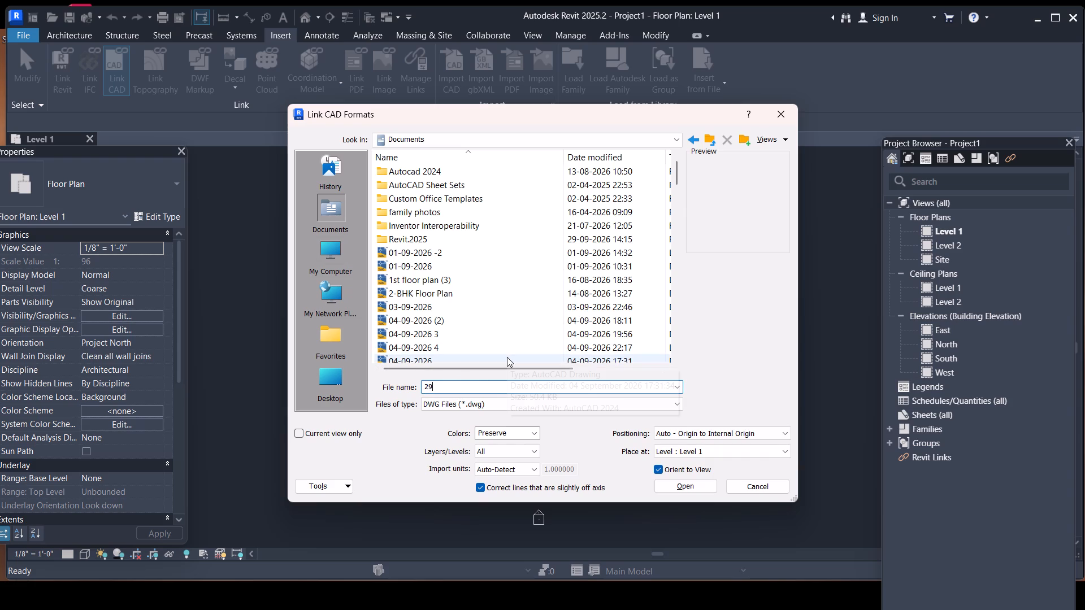
text(-09)
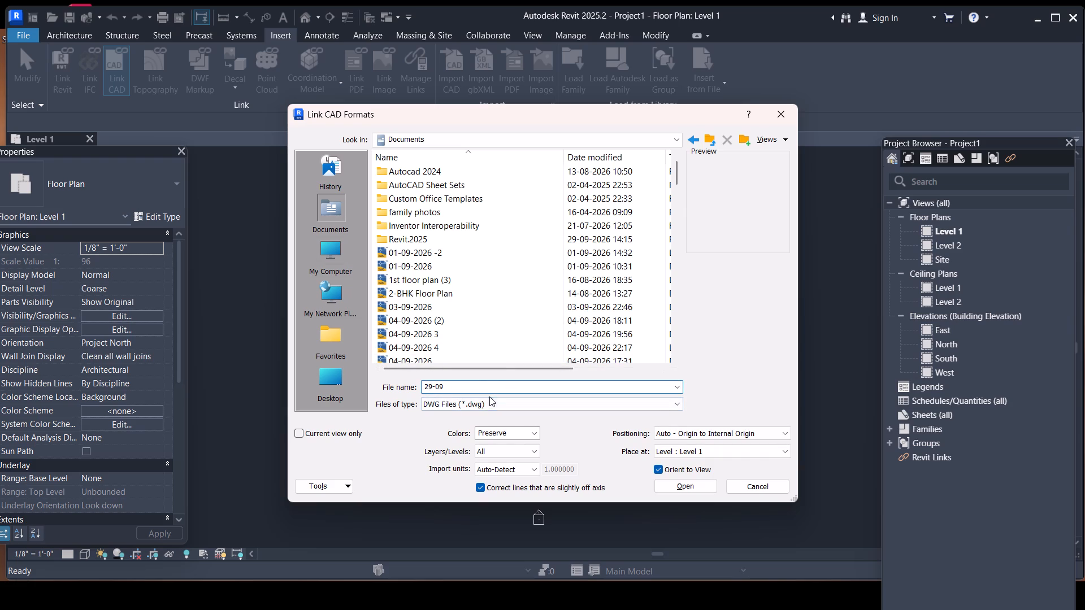
key(minus)
key(2)
key(0)
text(26)
click(772, 430)
click(732, 445)
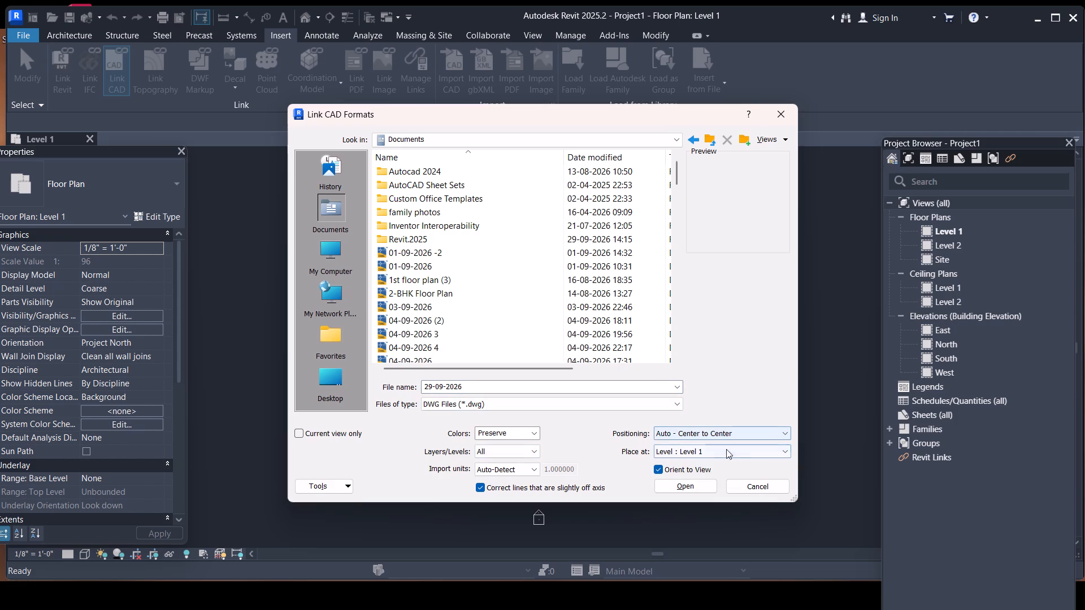
click(688, 486)
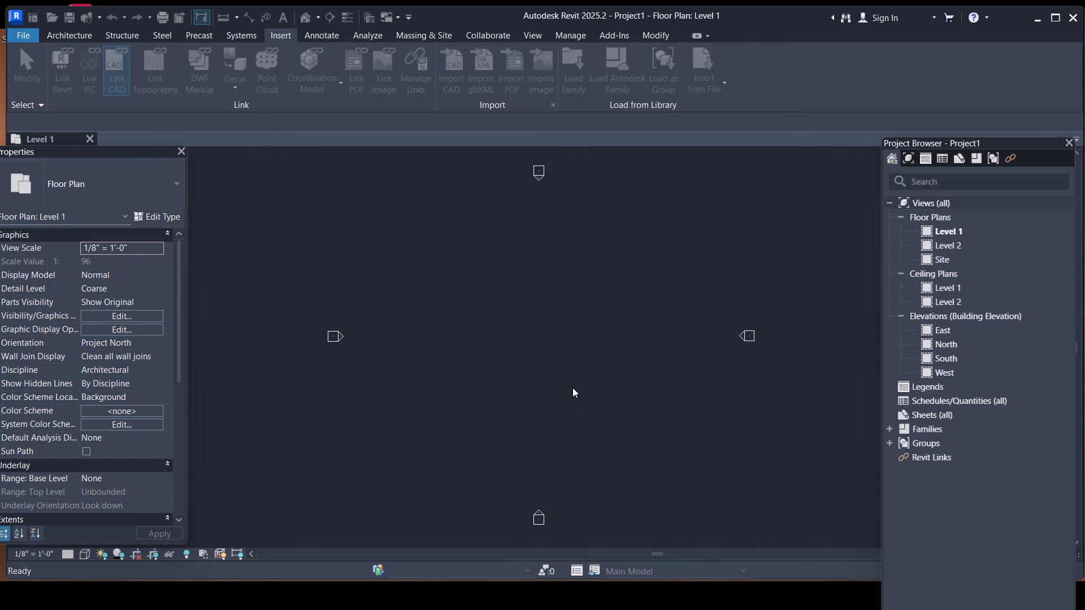
key(Escape)
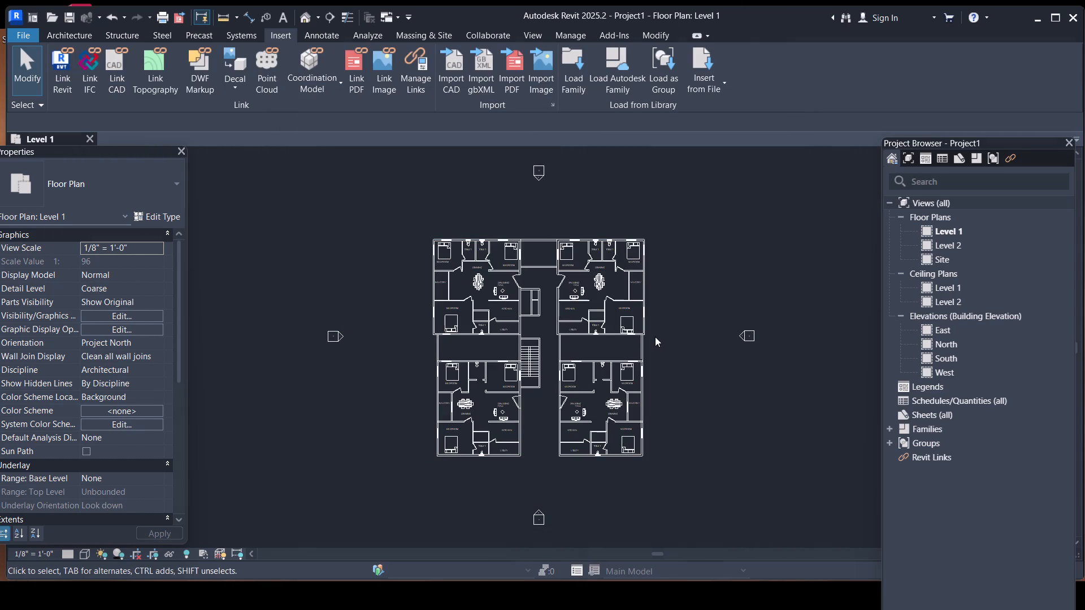
Start the Wall tool for modelling walls on Level 1.
click(63, 37)
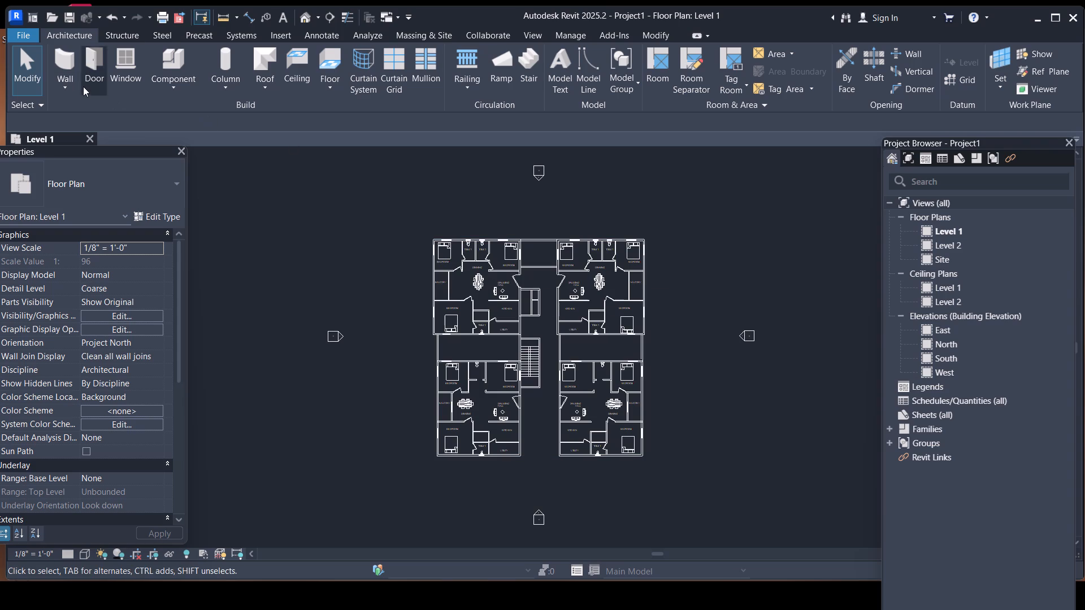
click(68, 68)
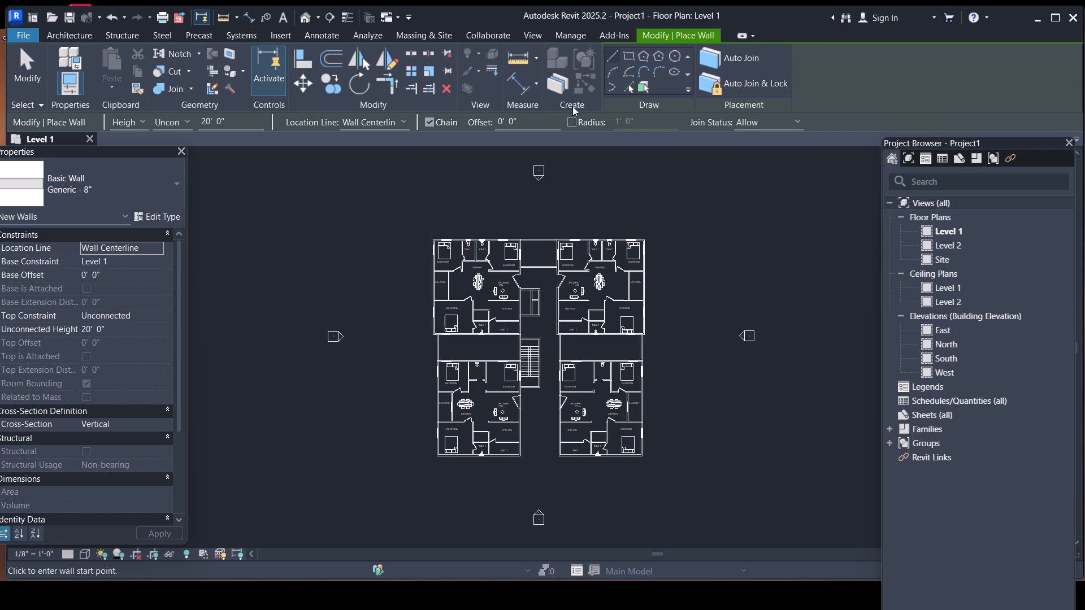
Examine the linked floor plan's four apartments, stair and lift core, and surrounding walls before placing walls.
scroll(547, 295, up, 2)
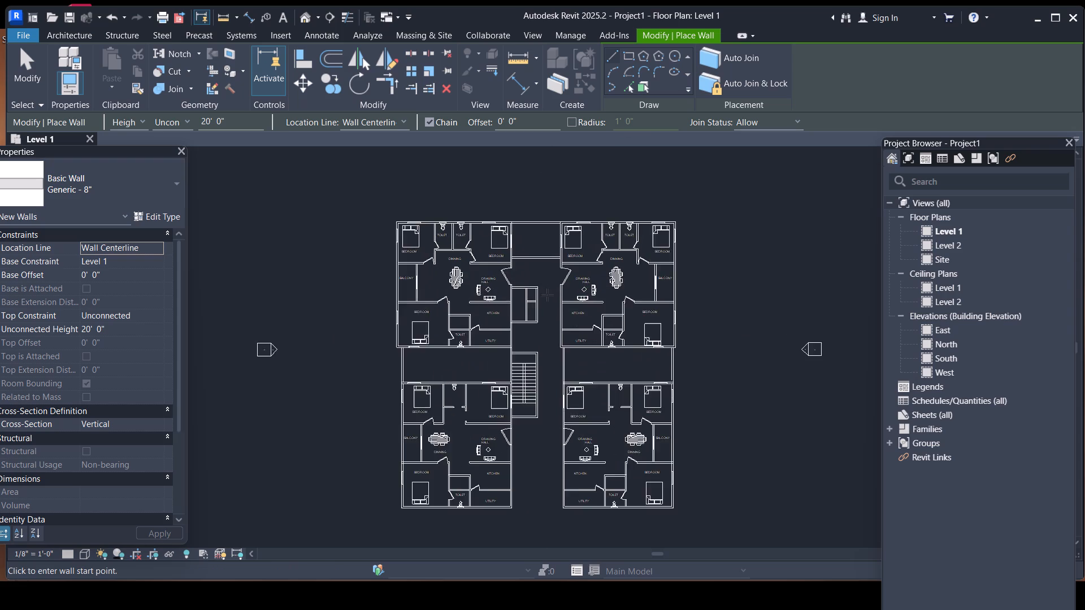
scroll(547, 295, up, 1)
middle_drag(553, 294, 630, 265)
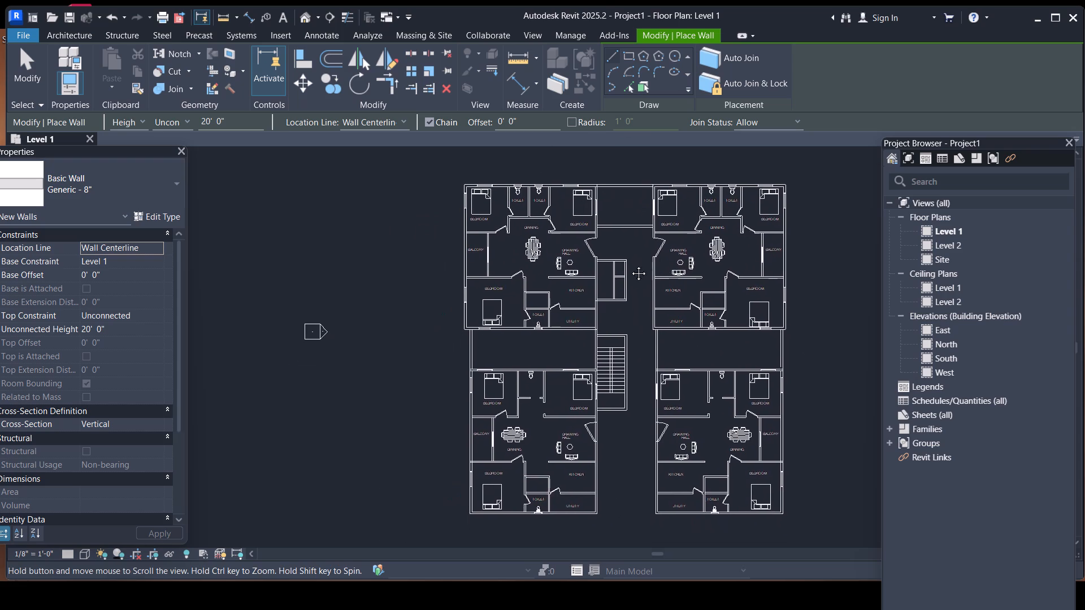
middle_drag(630, 265, 563, 256)
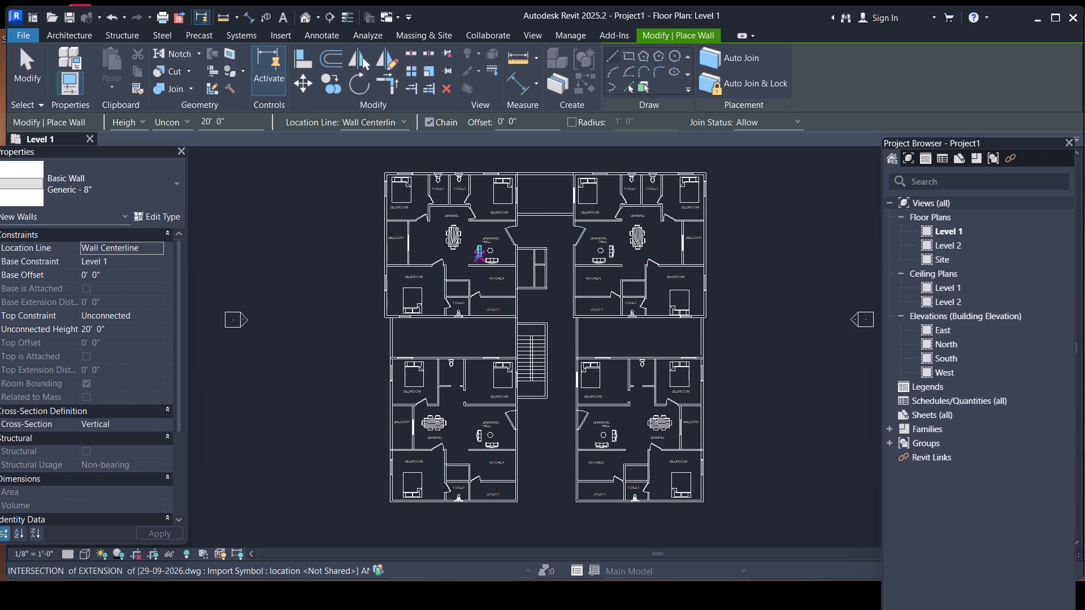
middle_drag(550, 272, 545, 303)
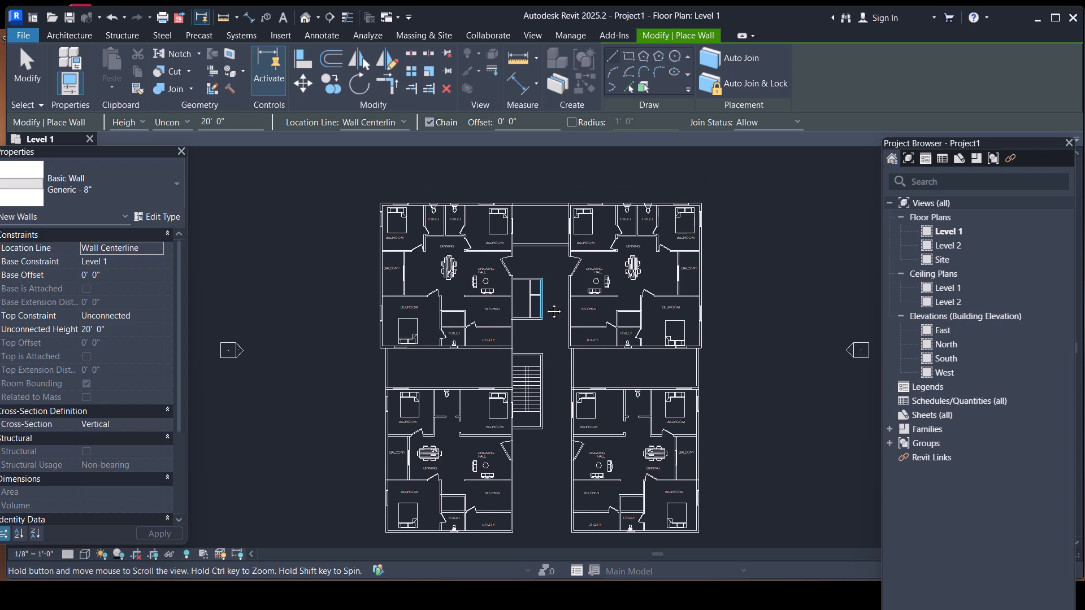
middle_drag(545, 303, 545, 281)
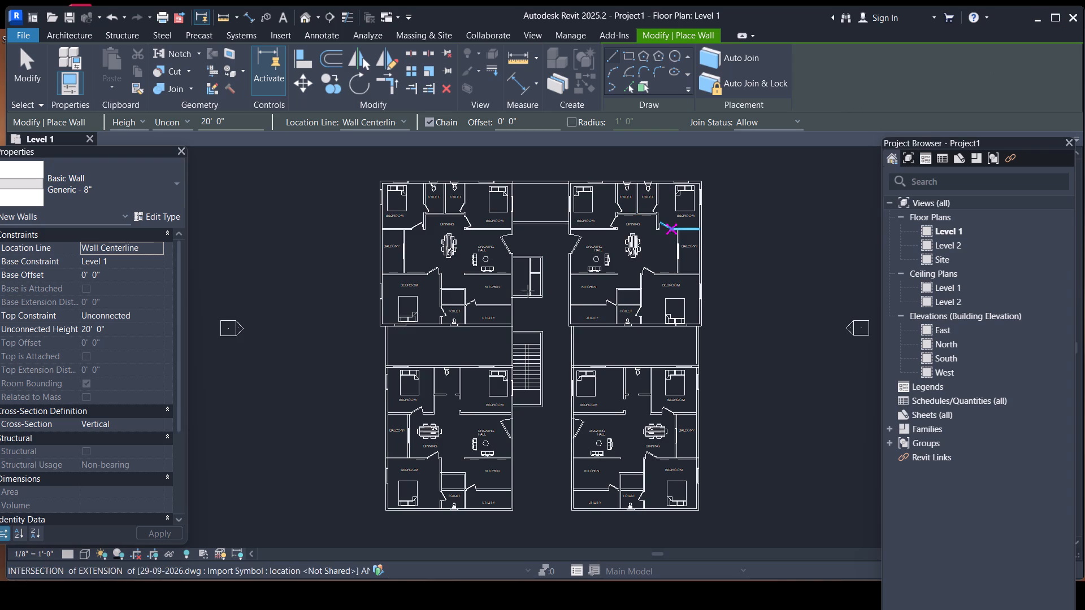
scroll(418, 205, up, 6)
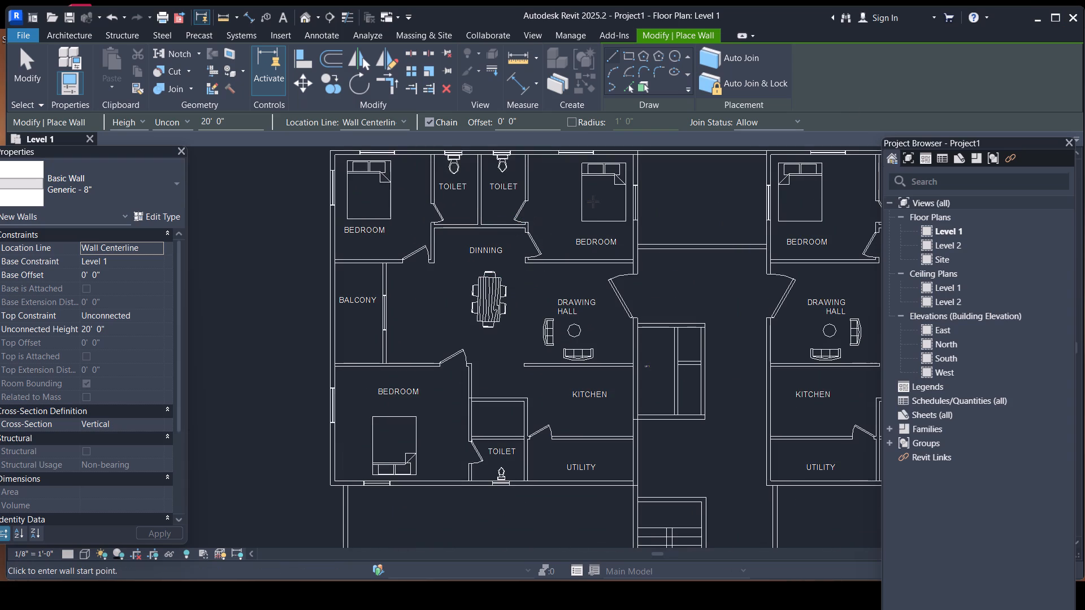
middle_drag(554, 223, 561, 232)
scroll(561, 232, down, 4)
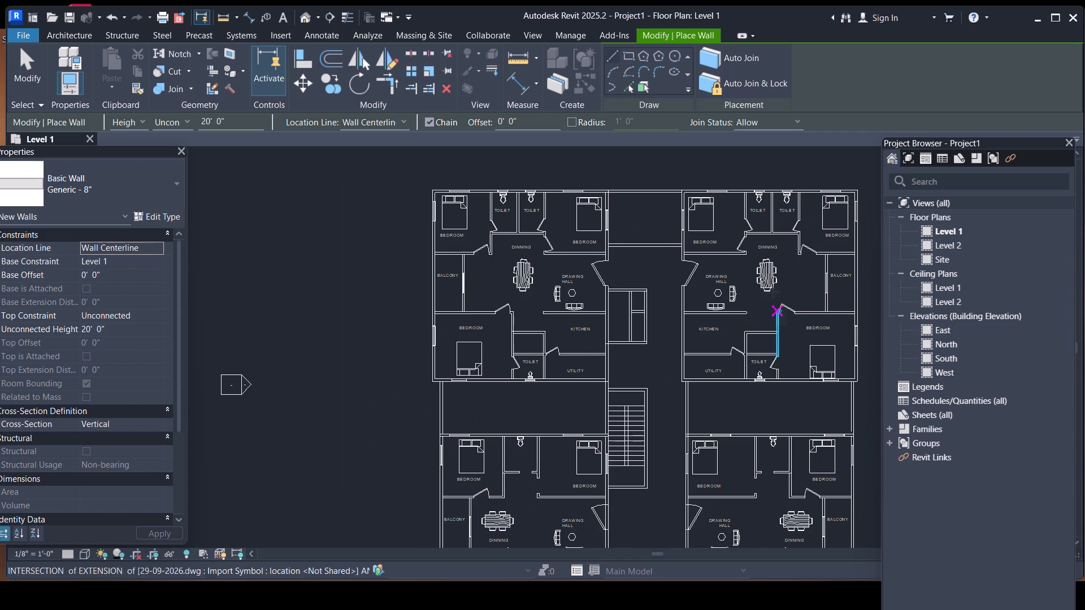
scroll(763, 273, down, 1)
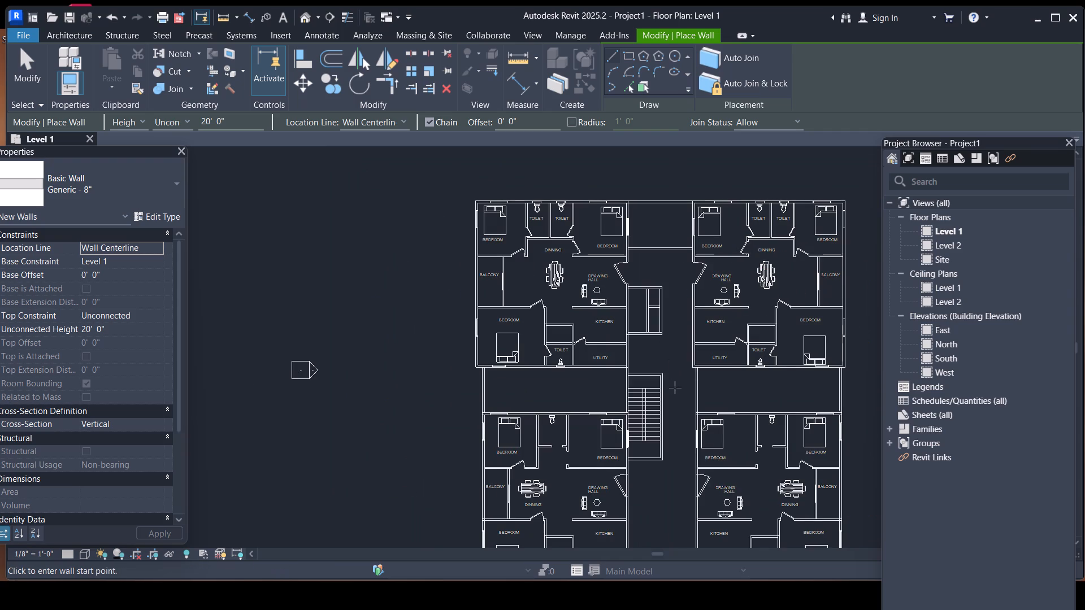
middle_drag(669, 382, 520, 325)
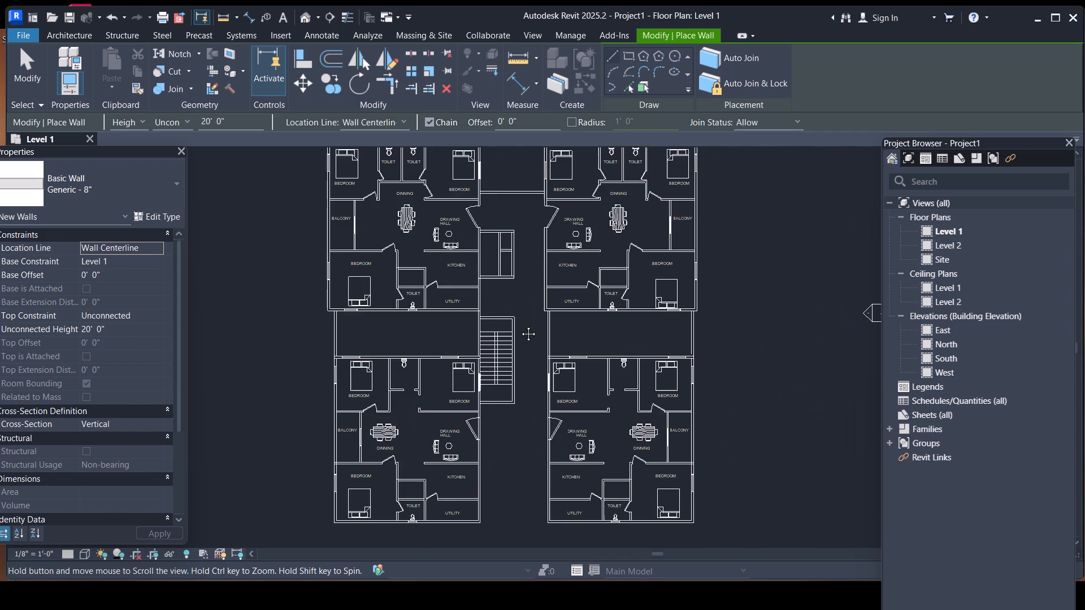
middle_drag(520, 325, 530, 330)
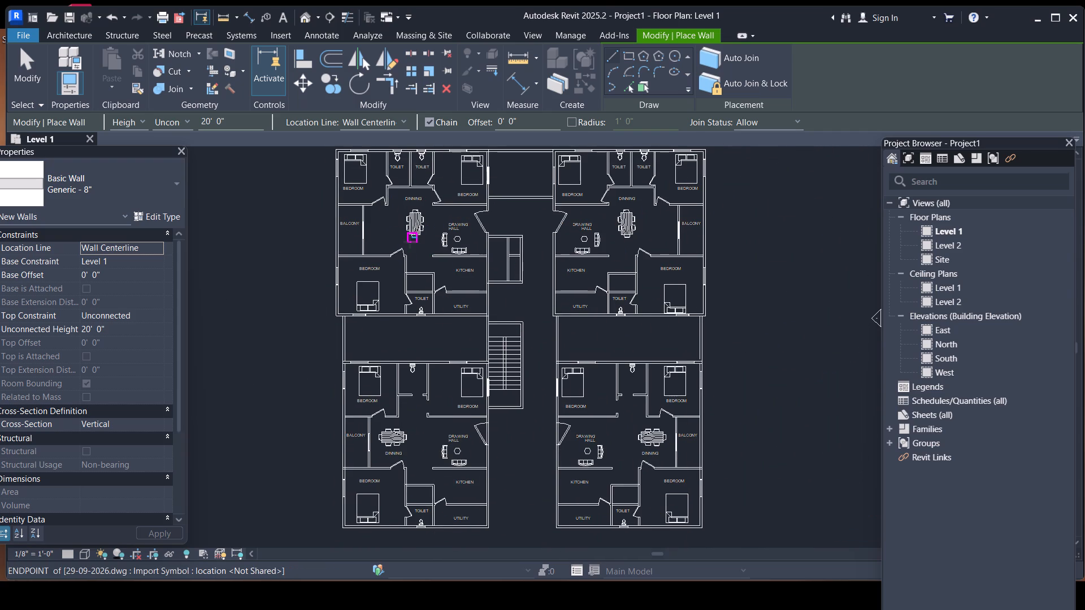
scroll(448, 281, down, 6)
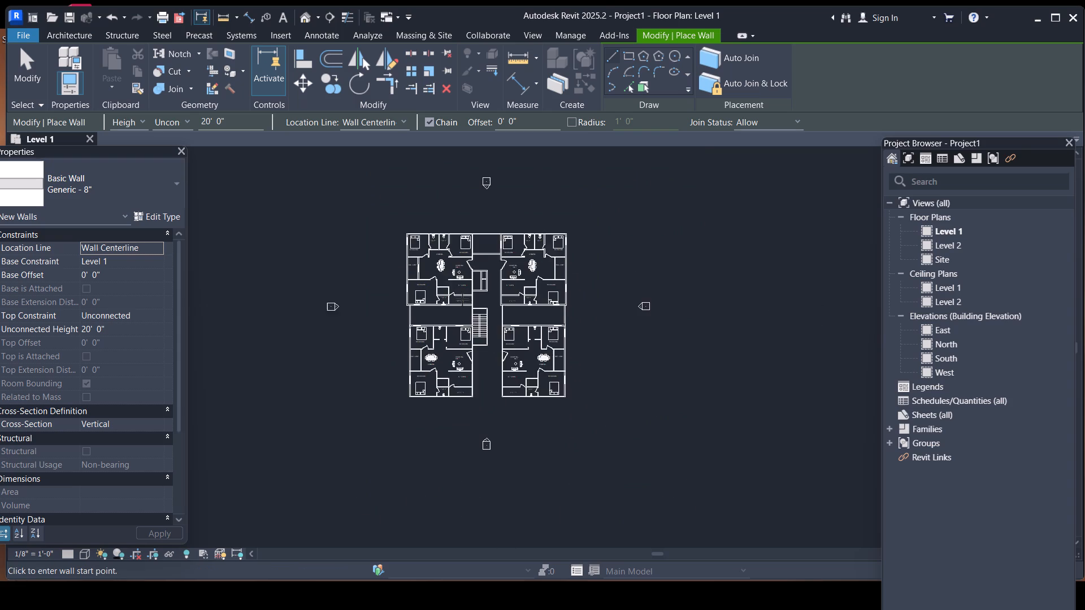
scroll(462, 299, up, 5)
scroll(522, 289, down, 2)
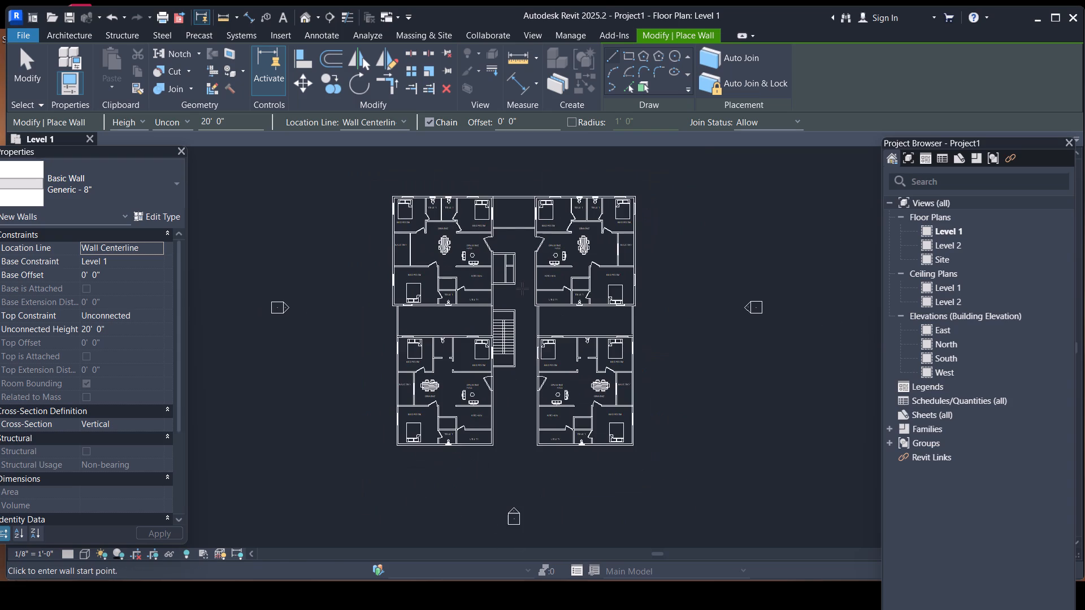
middle_drag(522, 289, 516, 321)
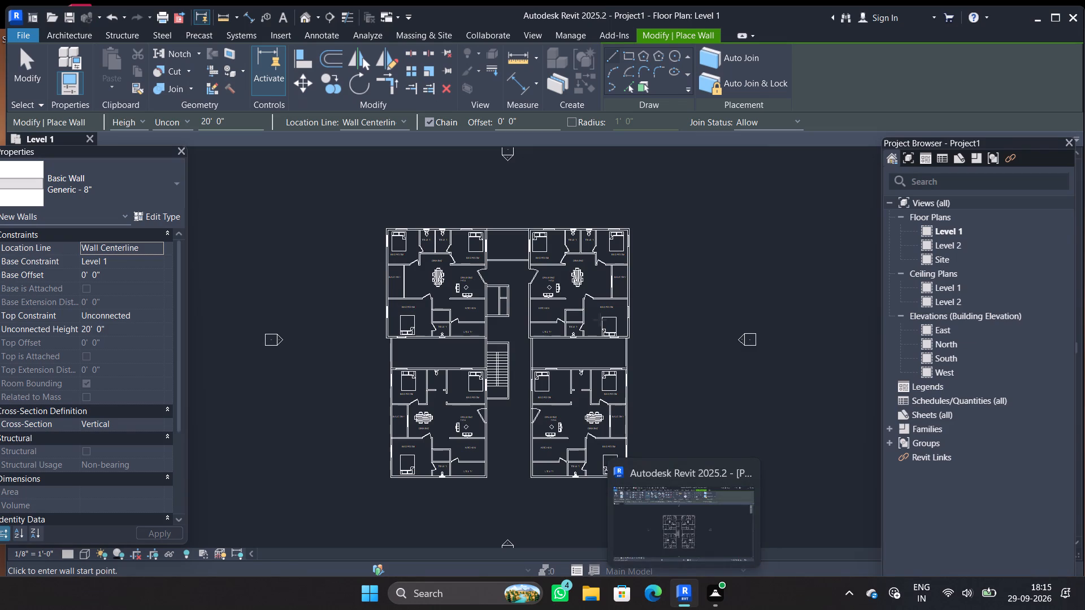
scroll(524, 268, up, 1)
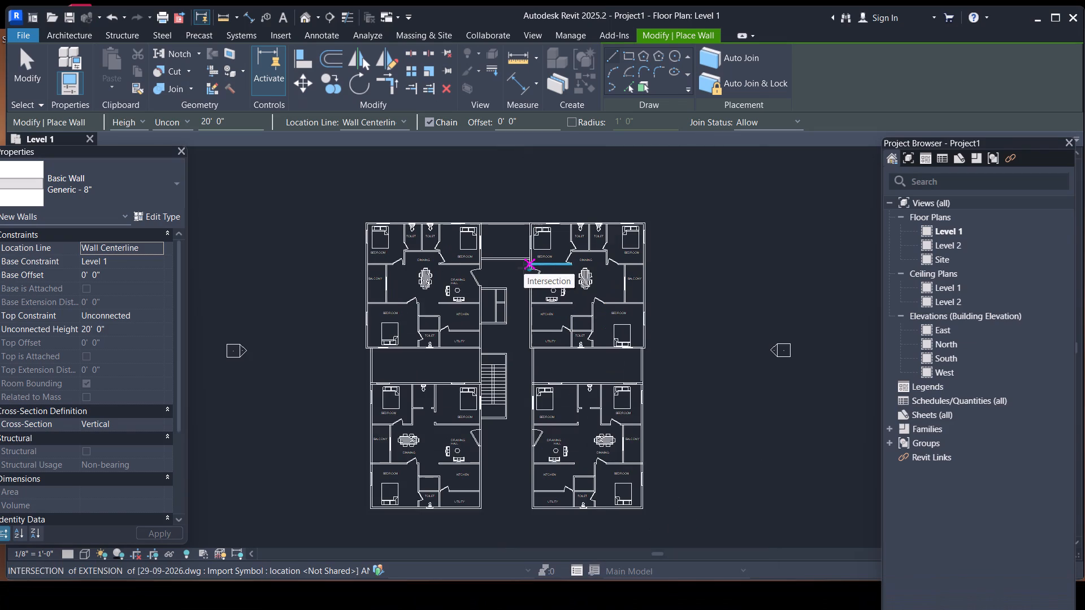
scroll(524, 268, down, 1)
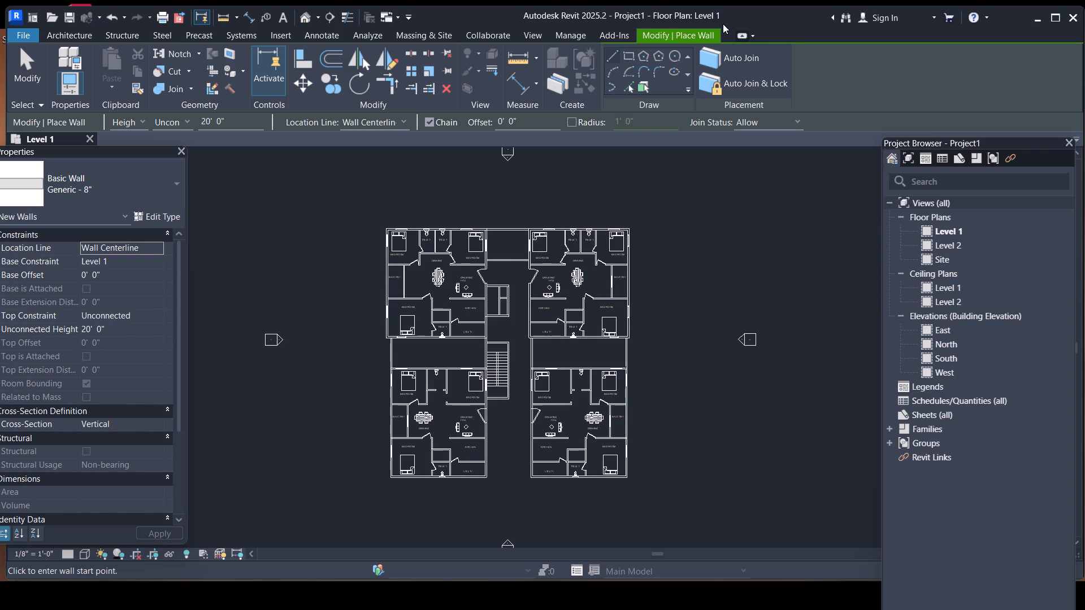
text(32EW)
Duplicate the Basic Wall type Generic - 8" and name the new type 6".
scroll(301, 398, up, 3)
scroll(485, 215, up, 1)
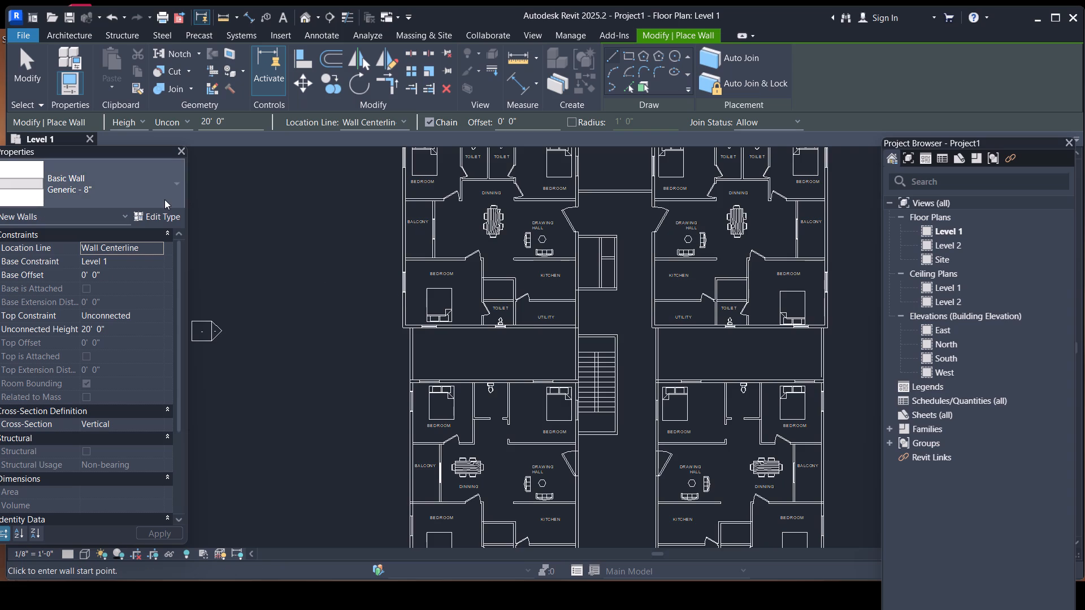
click(171, 180)
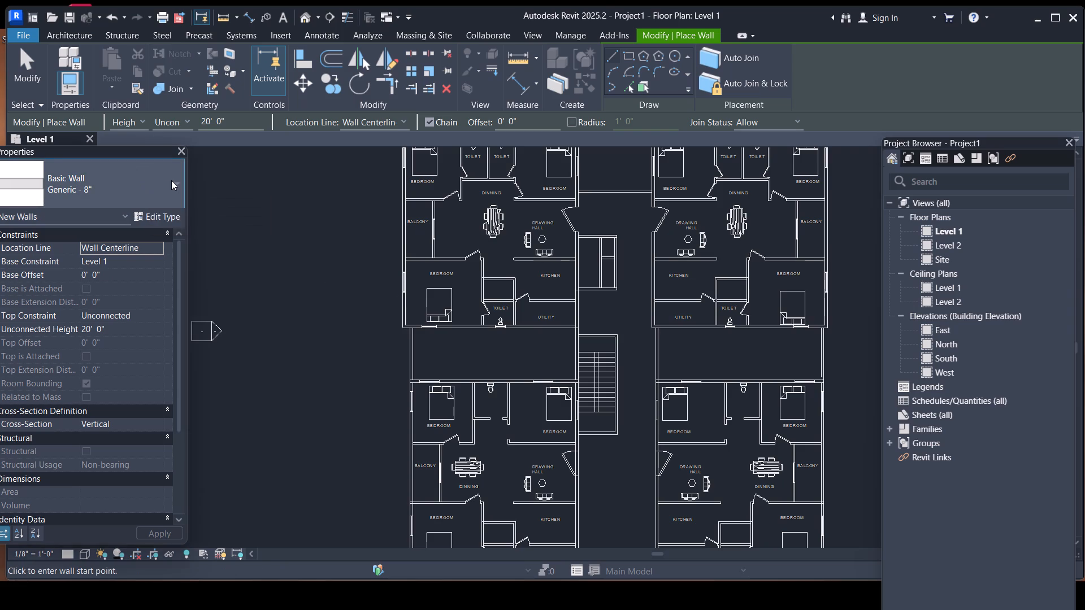
click(76, 245)
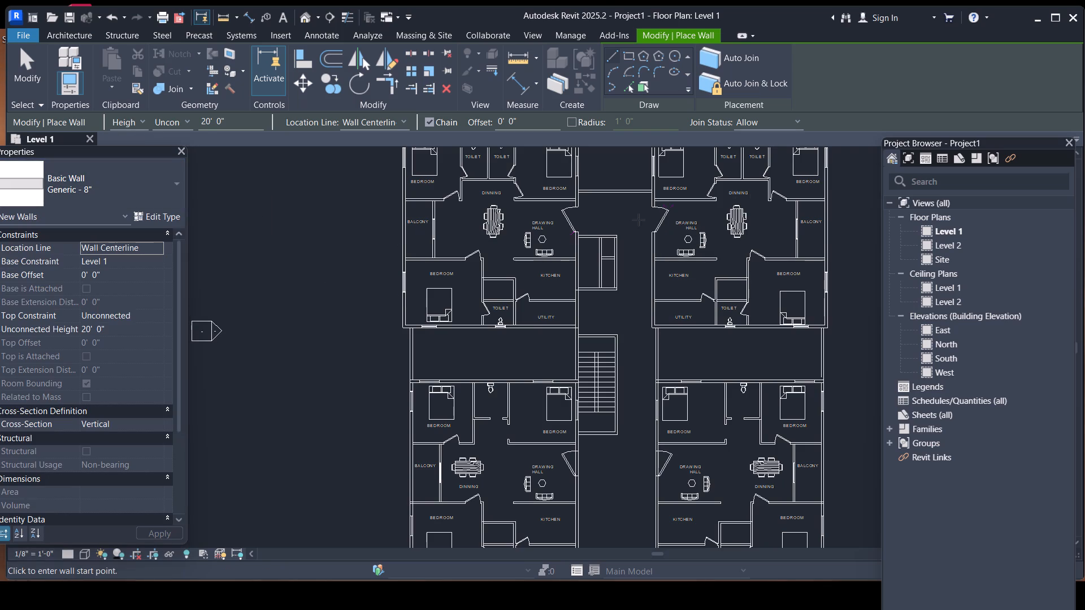
click(156, 216)
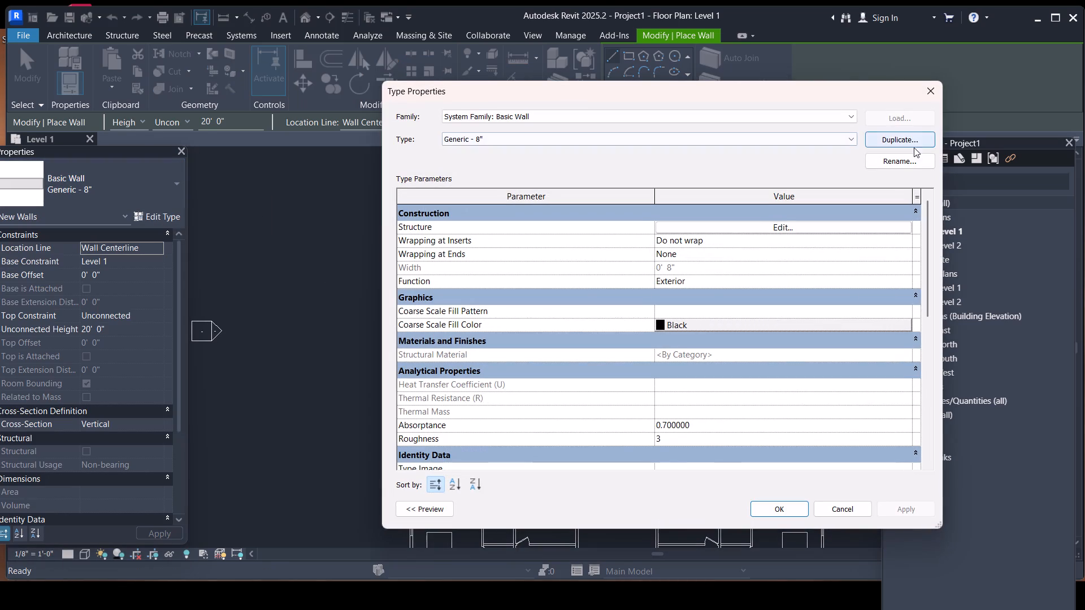
click(904, 139)
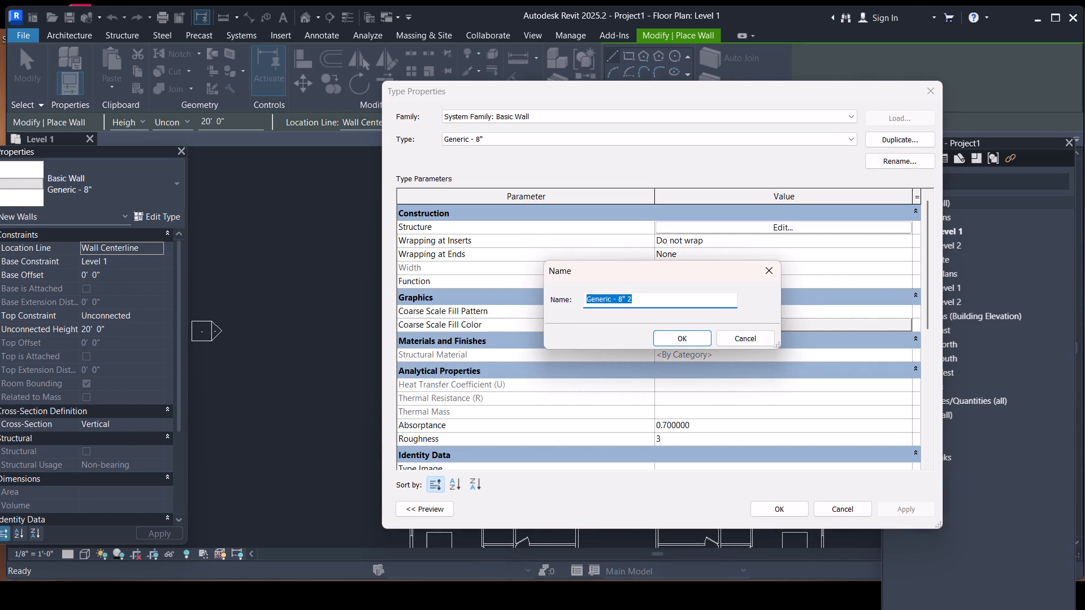
key(BackSpace)
key(6)
key(shift+quotedbl)
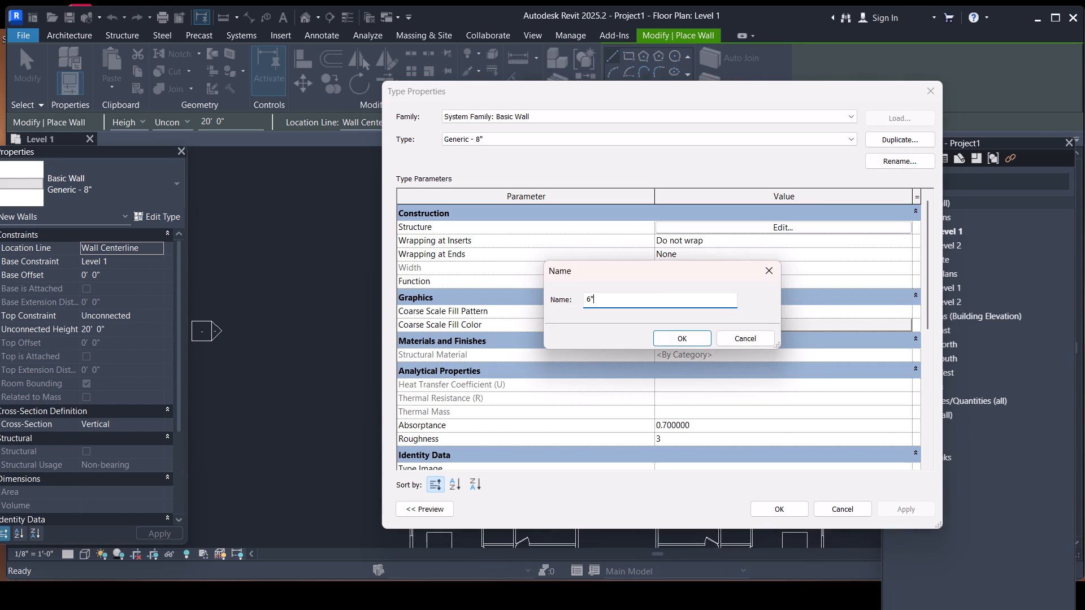
click(692, 337)
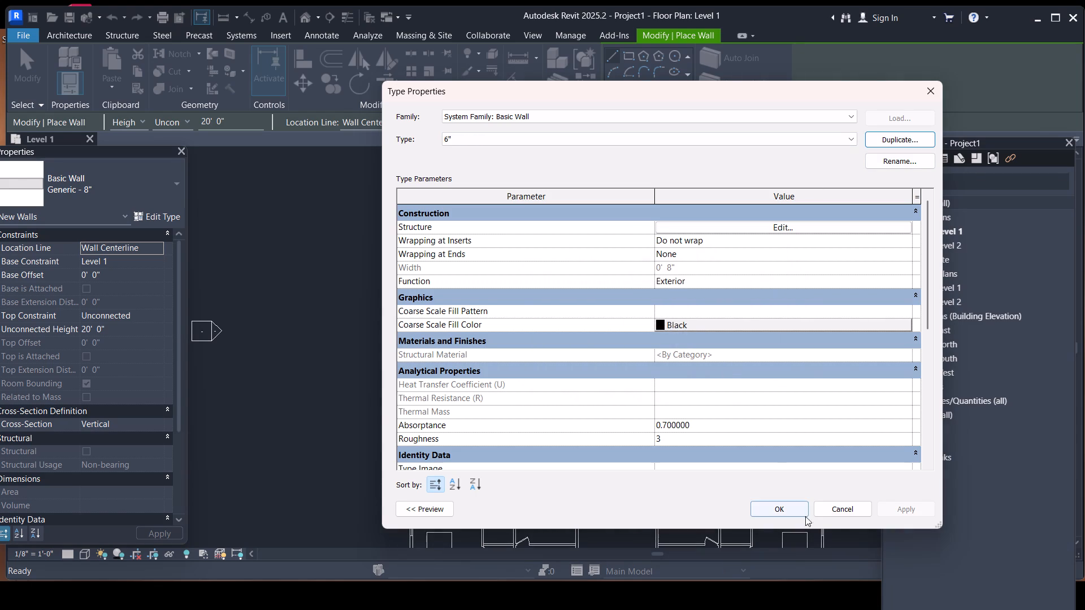
Set the Structure layer thickness of the new wall type to 6" and apply the type properties.
click(770, 225)
click(692, 224)
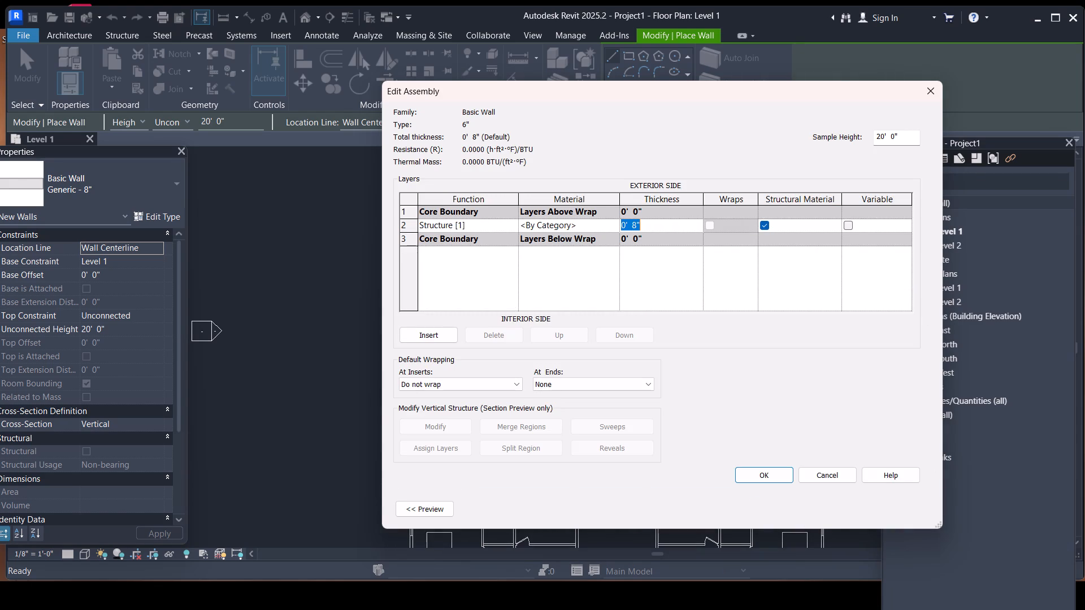
key(BackSpace)
text(6")
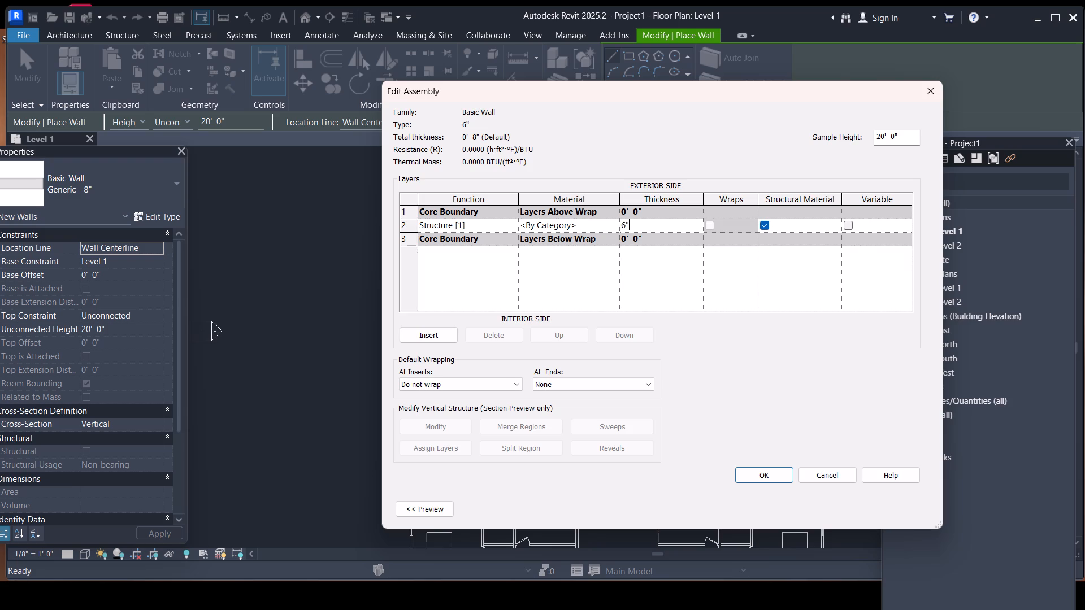
click(767, 472)
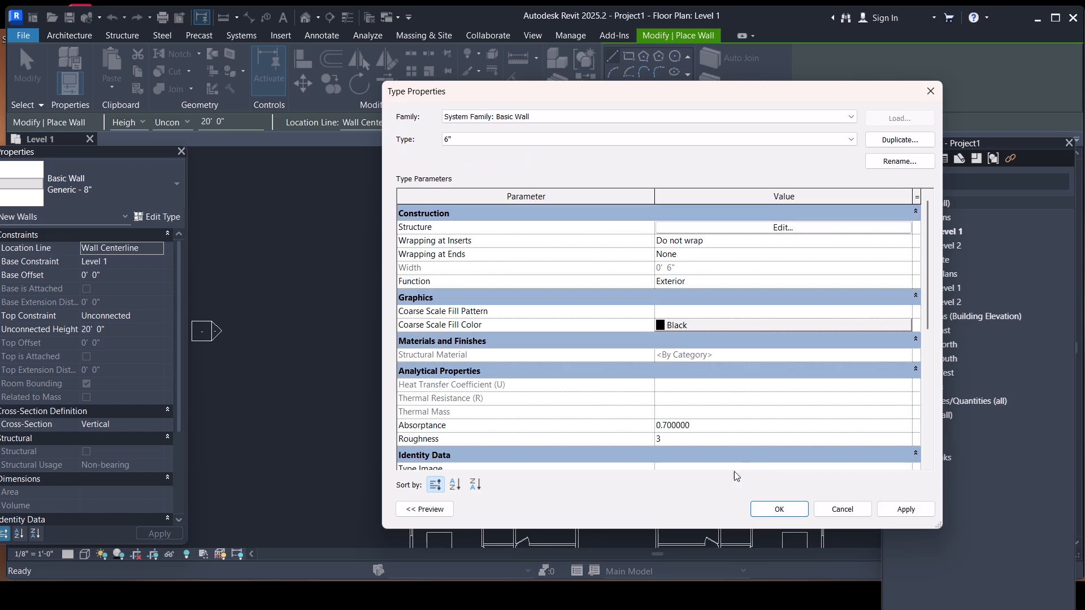
click(781, 506)
Set the new walls' unconnected height to 10' and their location line to Finish Face: Interior.
scroll(498, 252, down, 2)
scroll(439, 254, down, 1)
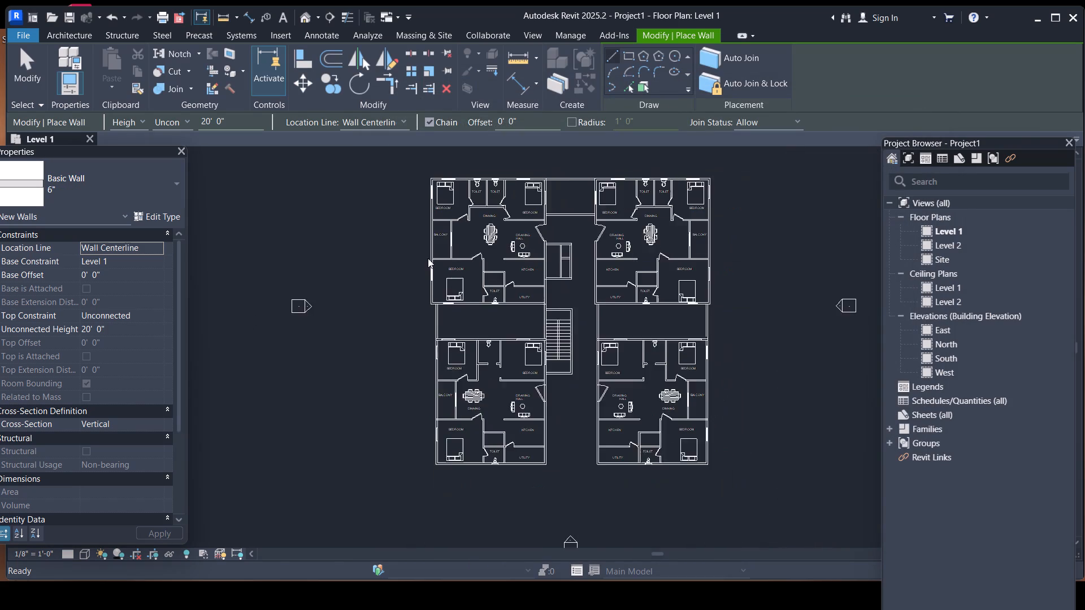
middle_drag(428, 258, 383, 399)
scroll(372, 357, up, 4)
scroll(359, 267, up, 3)
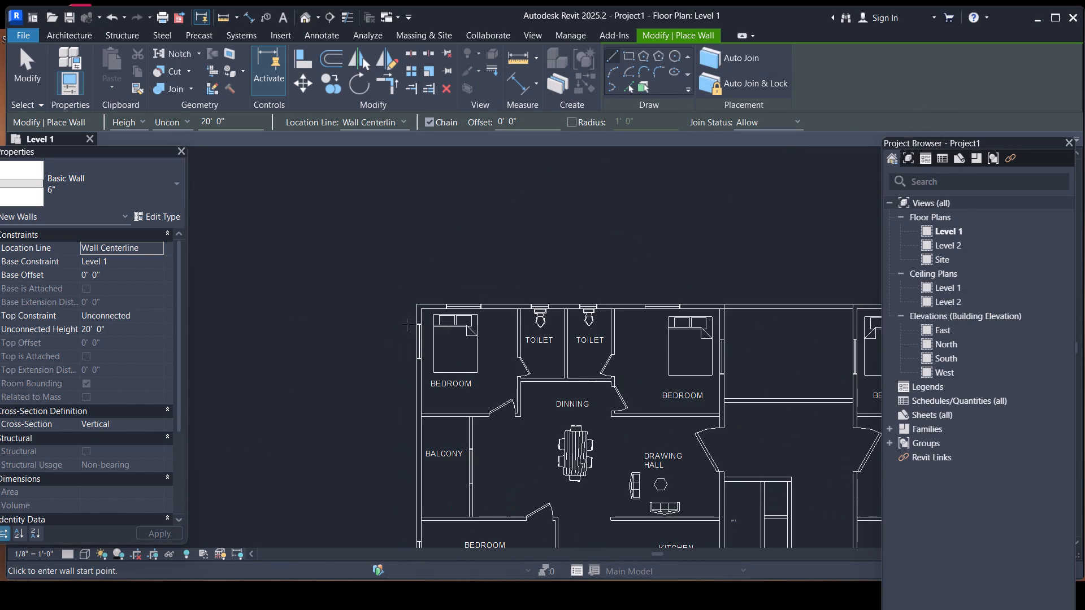
middle_drag(433, 304, 429, 185)
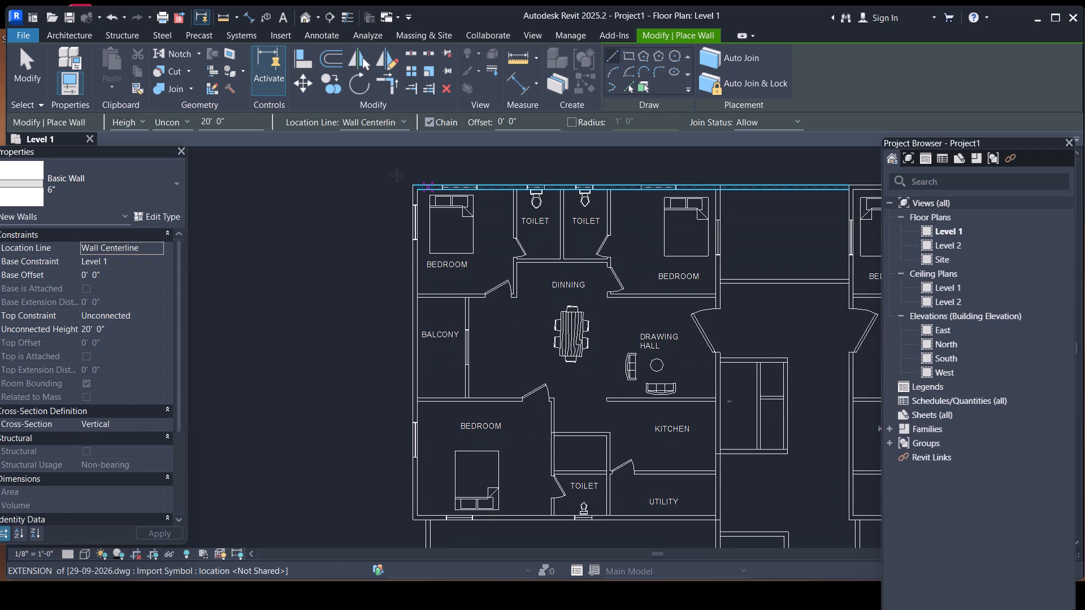
click(254, 125)
key(BackSpace)
key(BackSpace)
key(BackSpace)
key(BackSpace)
key(BackSpace)
key(BackSpace)
key(BackSpace)
key(BackSpace)
key(BackSpace)
key(BackSpace)
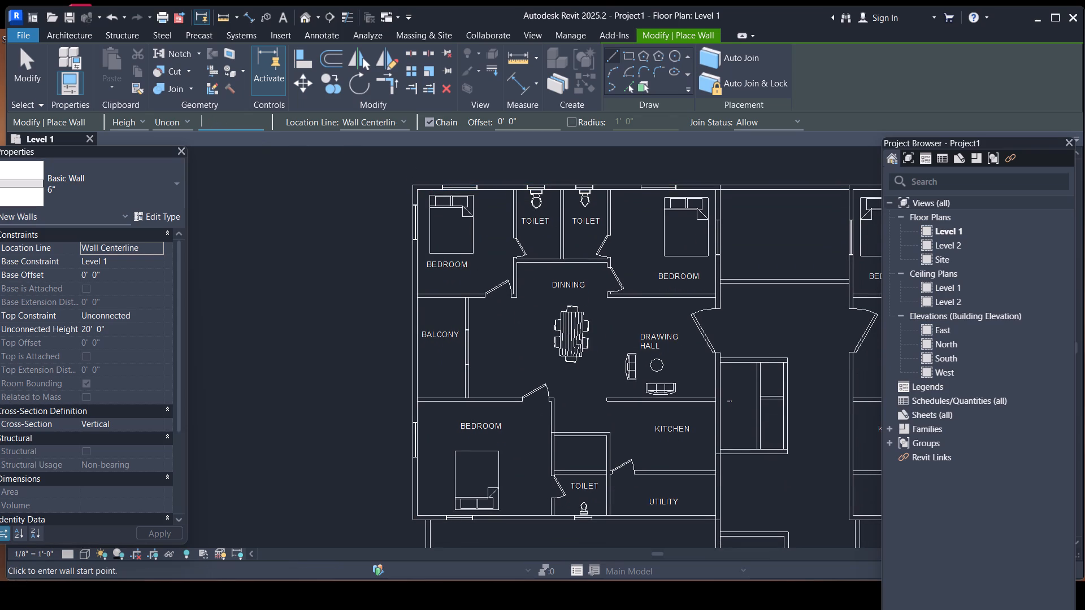
text(10')
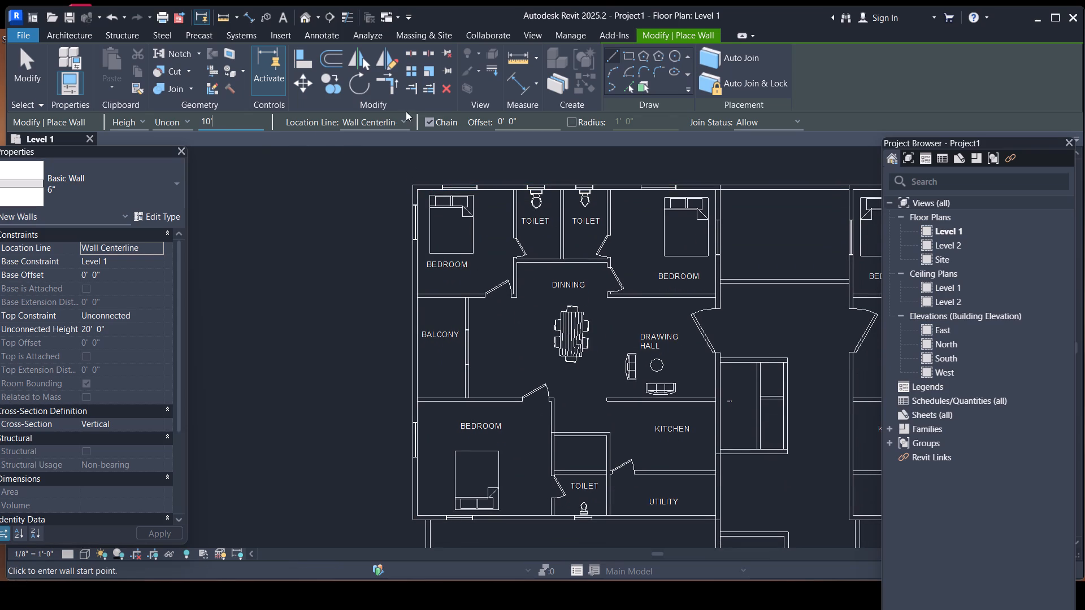
click(402, 119)
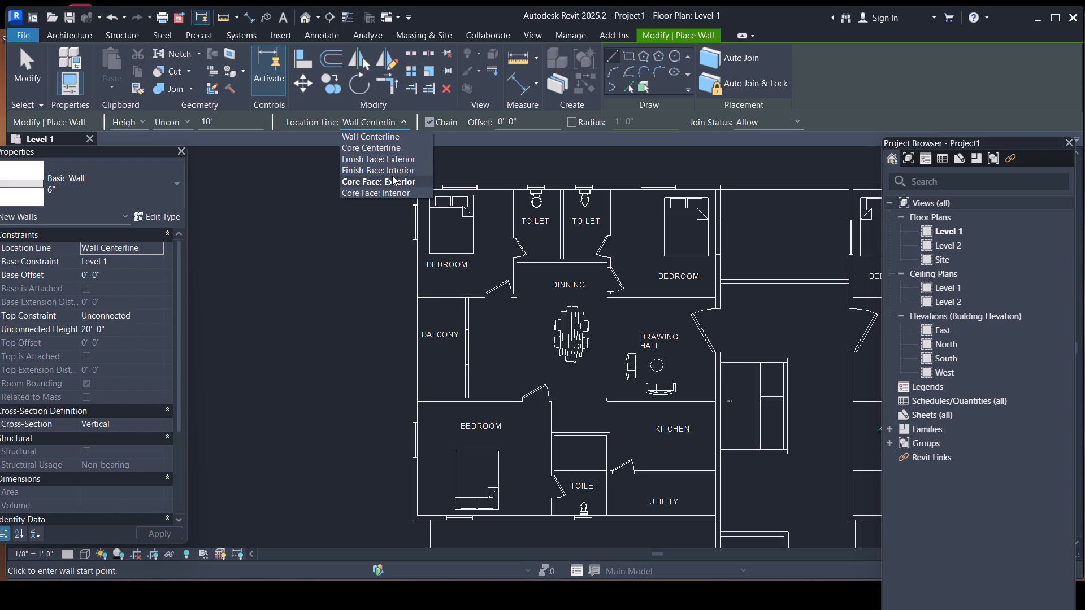
click(392, 172)
Trace the upper-left apartment's balcony-side exterior wall and the wall below its bedroom, toilet and utility with 6" walls.
click(414, 185)
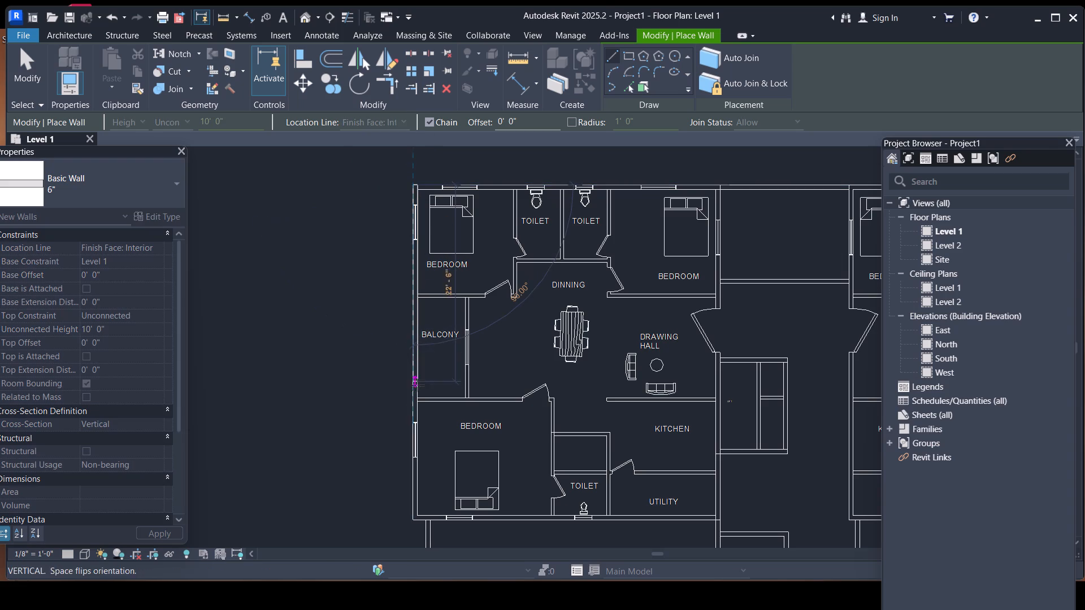
click(416, 525)
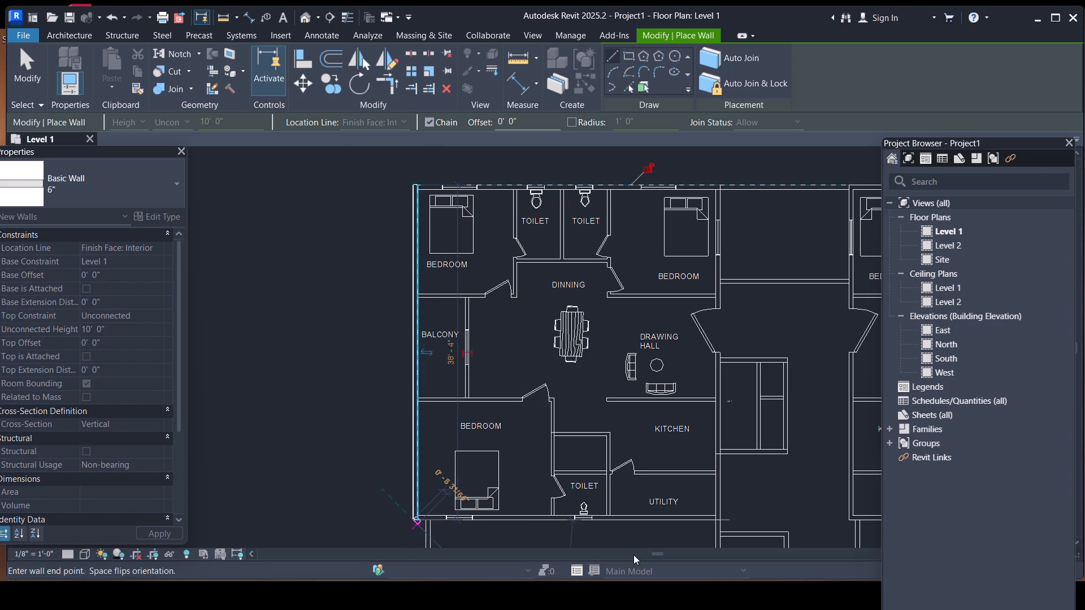
click(721, 513)
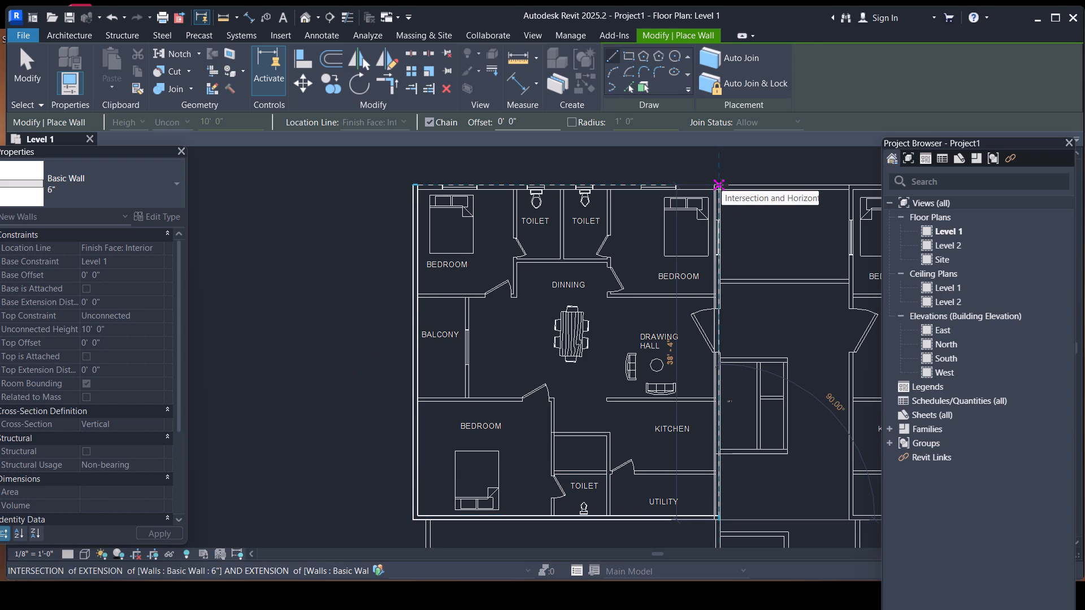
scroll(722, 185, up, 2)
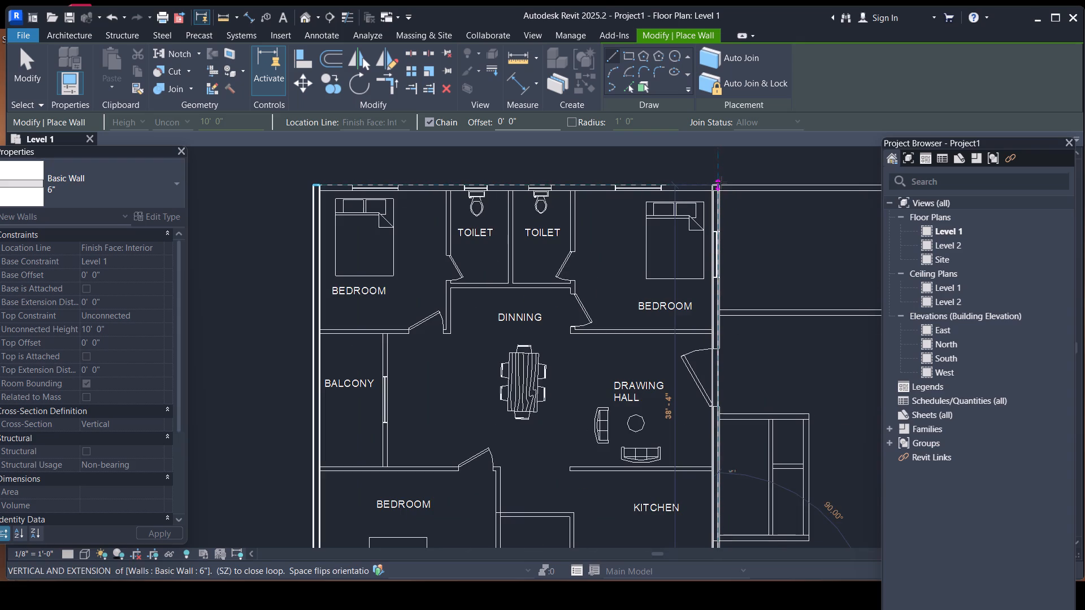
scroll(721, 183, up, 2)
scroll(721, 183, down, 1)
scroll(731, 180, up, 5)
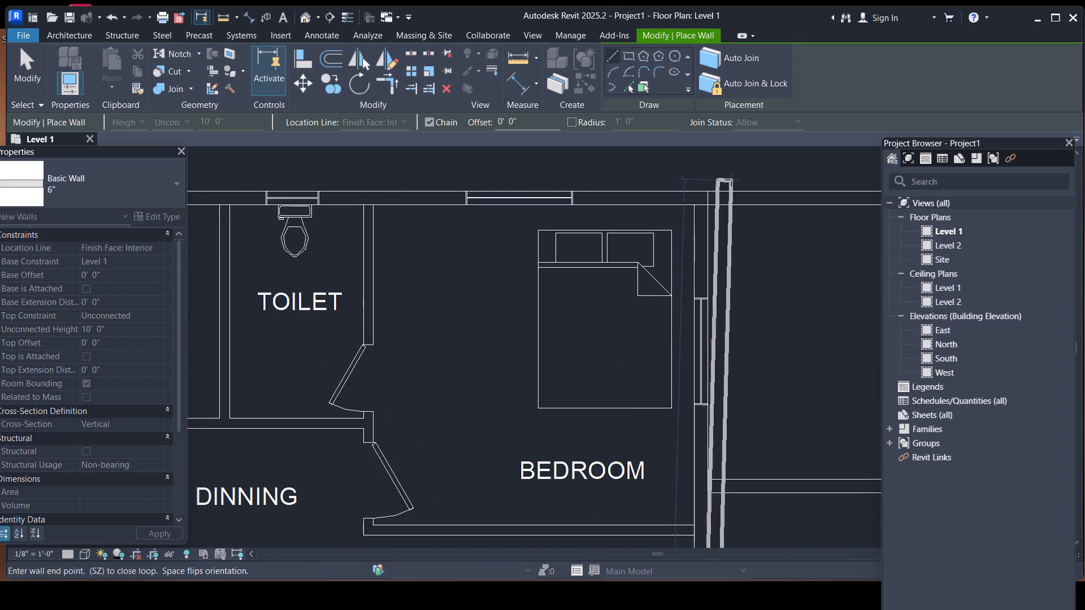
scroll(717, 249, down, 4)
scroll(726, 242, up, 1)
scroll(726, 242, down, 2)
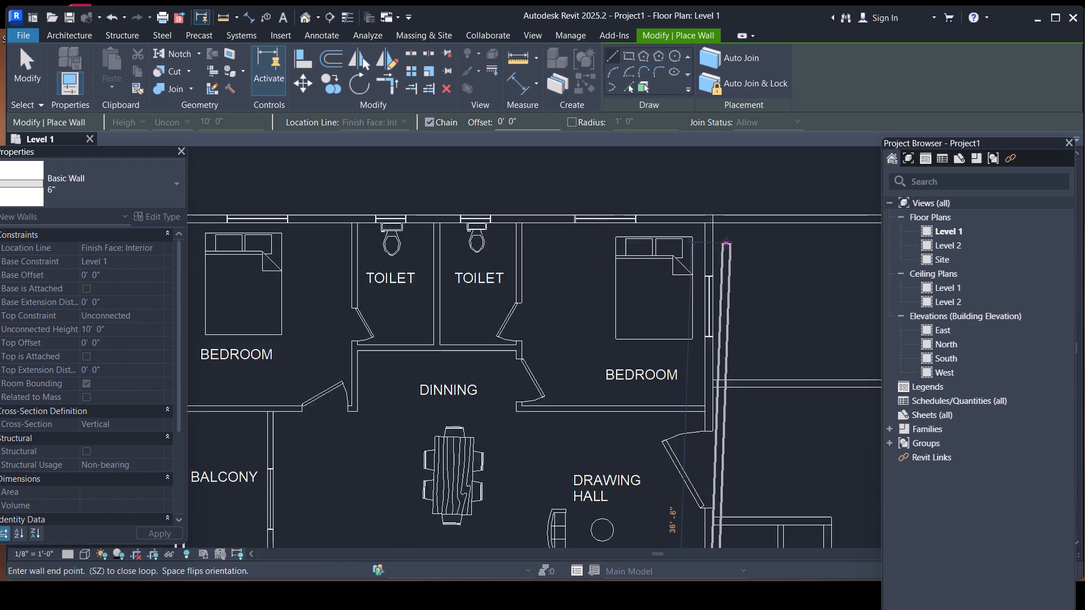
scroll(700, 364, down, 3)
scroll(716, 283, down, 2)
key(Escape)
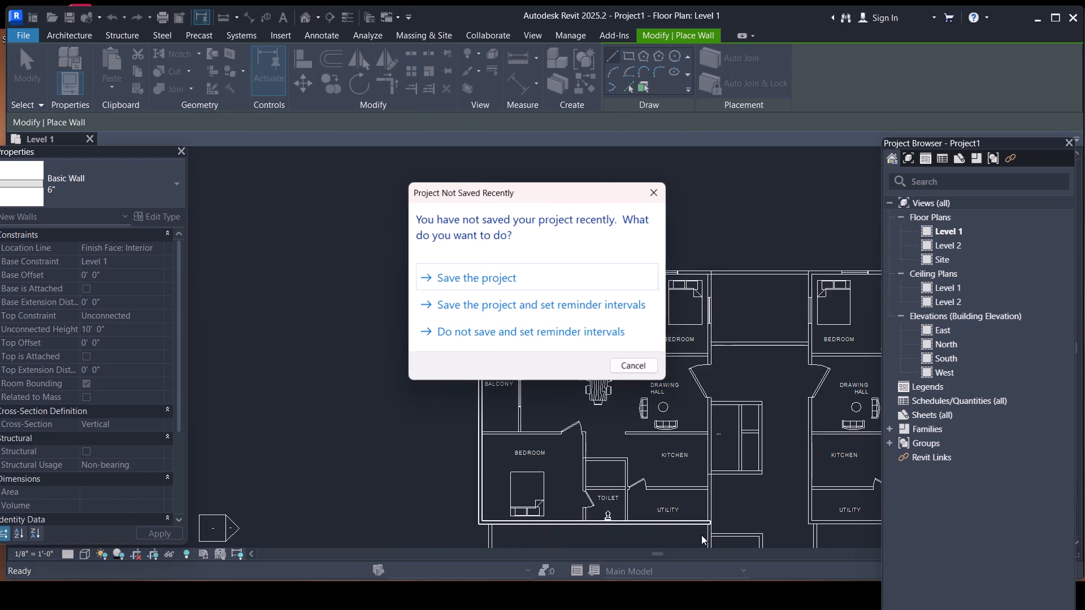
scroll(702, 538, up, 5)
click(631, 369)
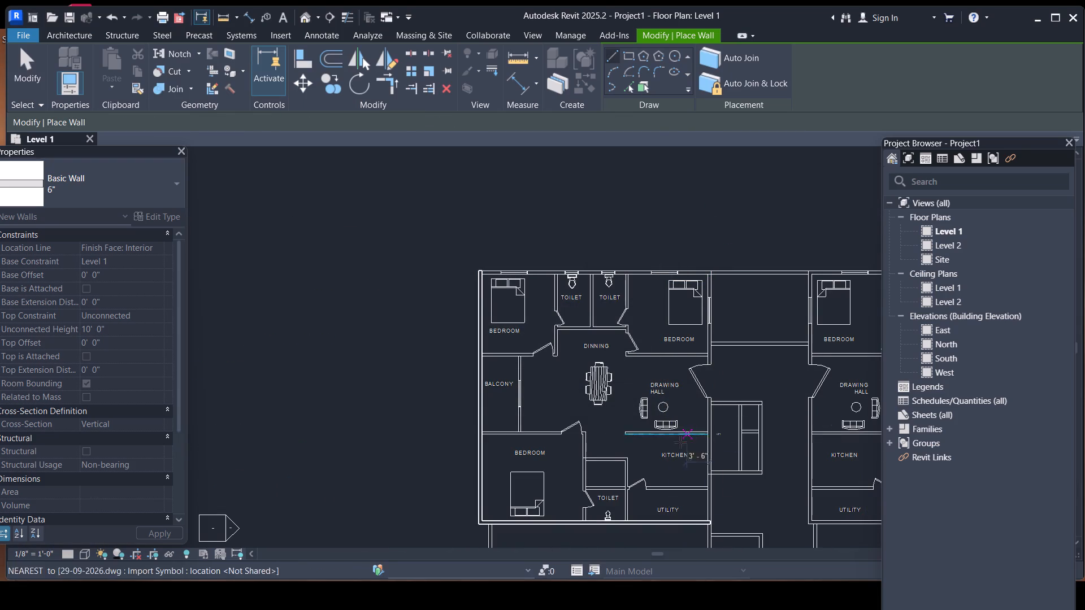
Adjust the end of the wall below the utility room to meet the linked plan's outer corner.
middle_drag(679, 448, 598, 274)
scroll(619, 335, up, 5)
scroll(663, 360, down, 1)
scroll(663, 360, up, 6)
scroll(617, 357, up, 3)
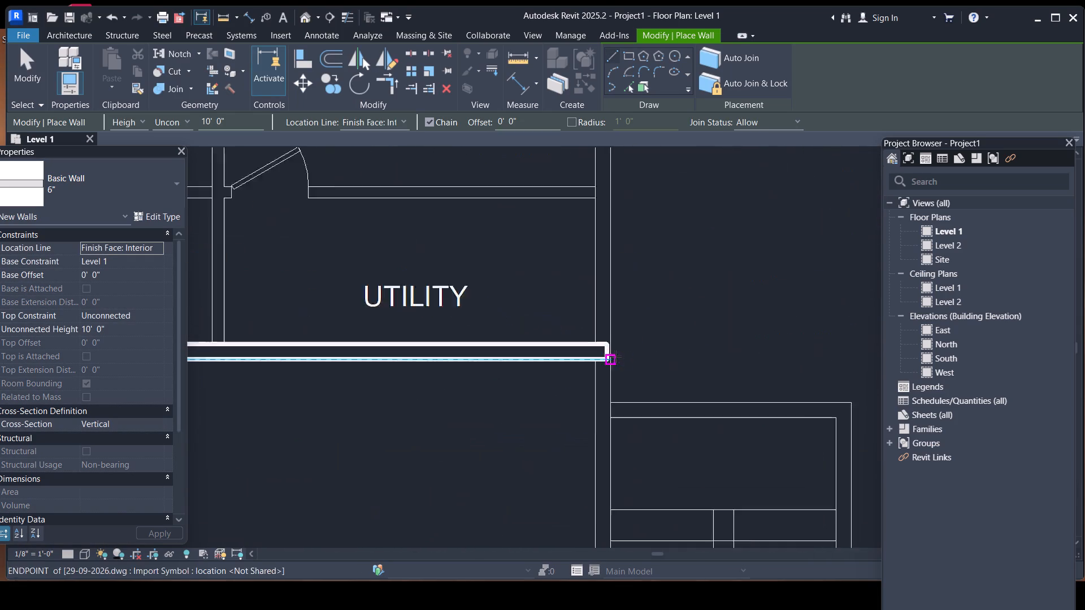
scroll(615, 356, up, 3)
key(Escape)
click(597, 350)
drag(600, 362, 605, 362)
scroll(630, 335, down, 7)
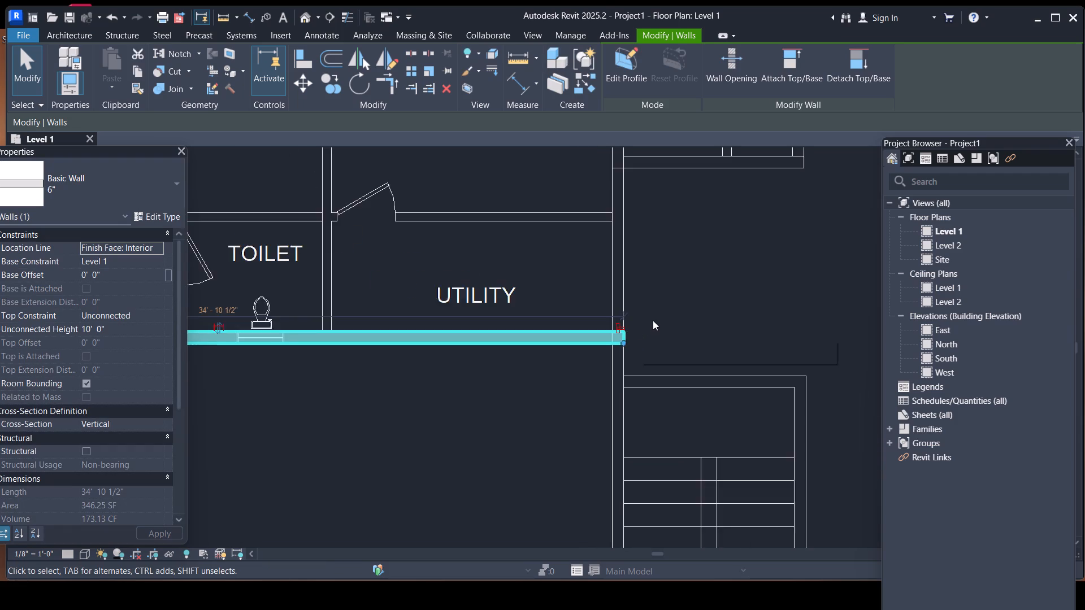
scroll(653, 320, down, 7)
middle_drag(659, 315, 685, 468)
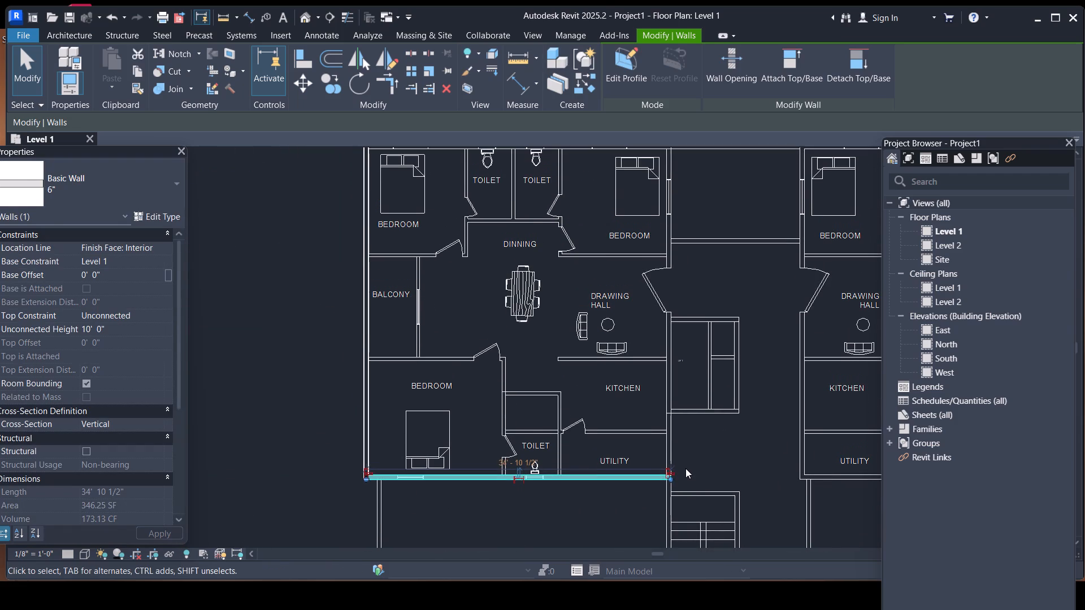
key(Escape)
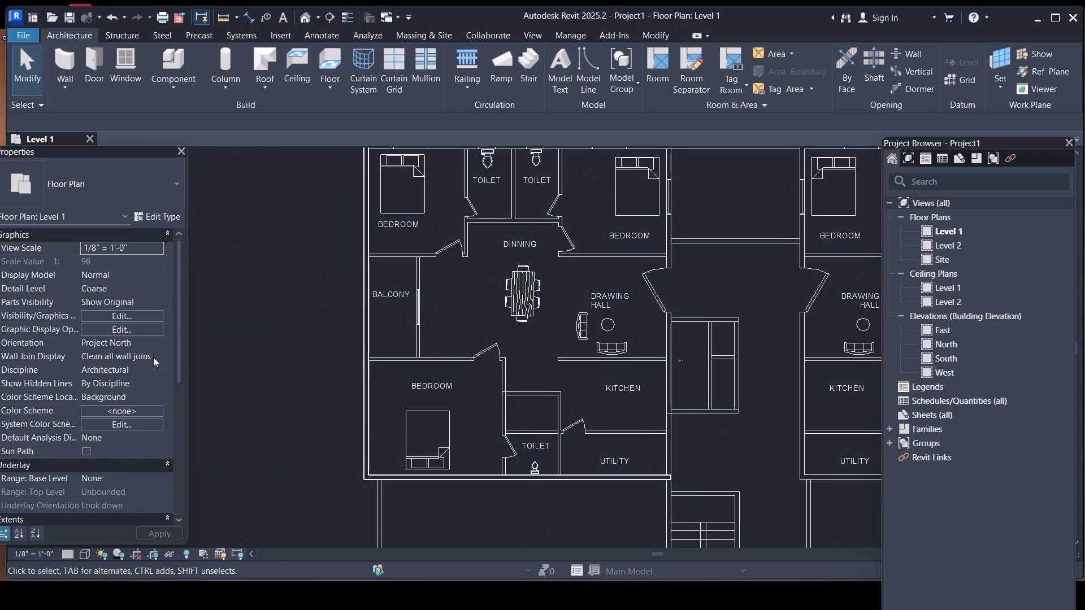
Draw a 6" wall along the apartment's stair-core side, from the utility corner up to the upper bedroom's outer corner.
click(72, 78)
click(105, 119)
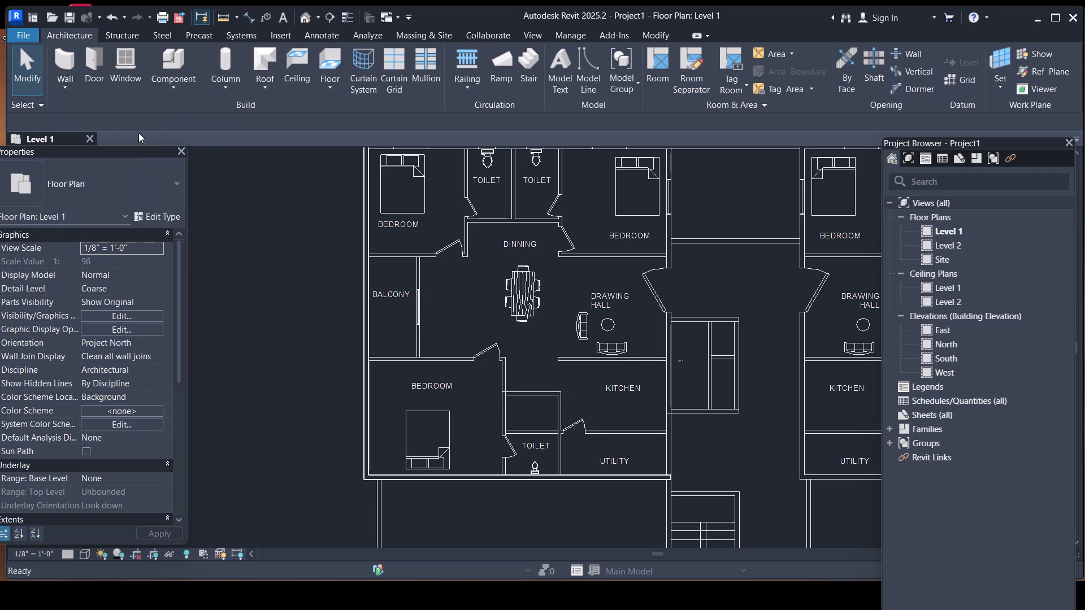
click(670, 482)
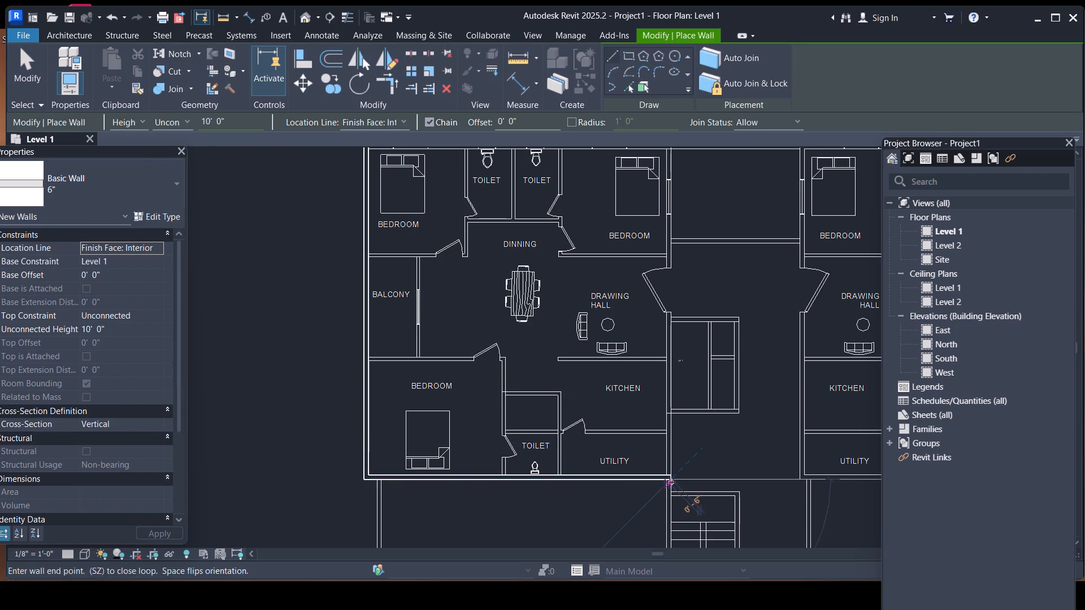
middle_drag(670, 245, 616, 453)
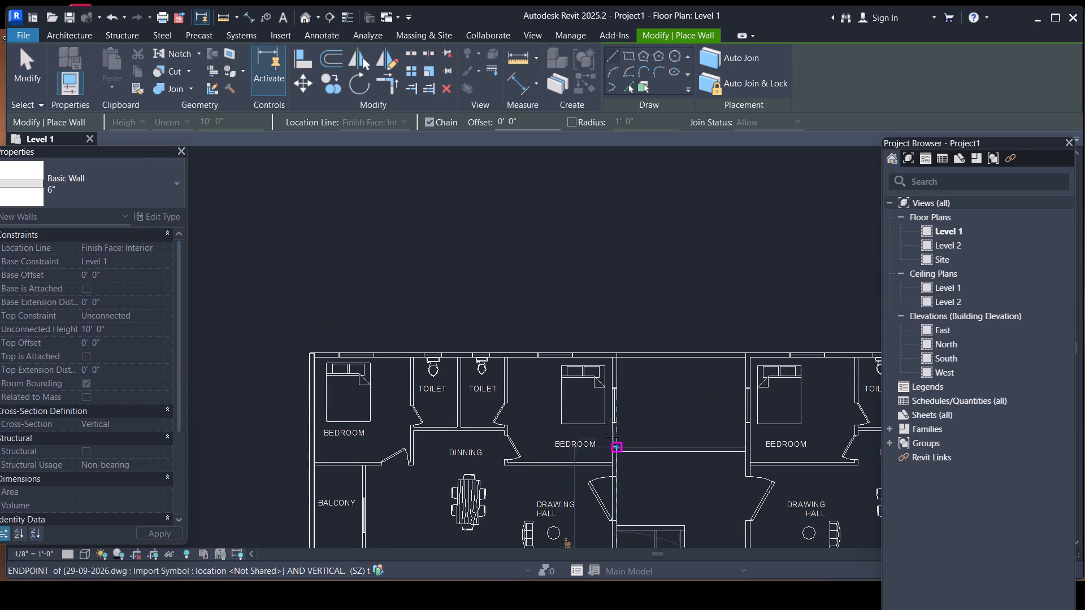
scroll(614, 376, up, 9)
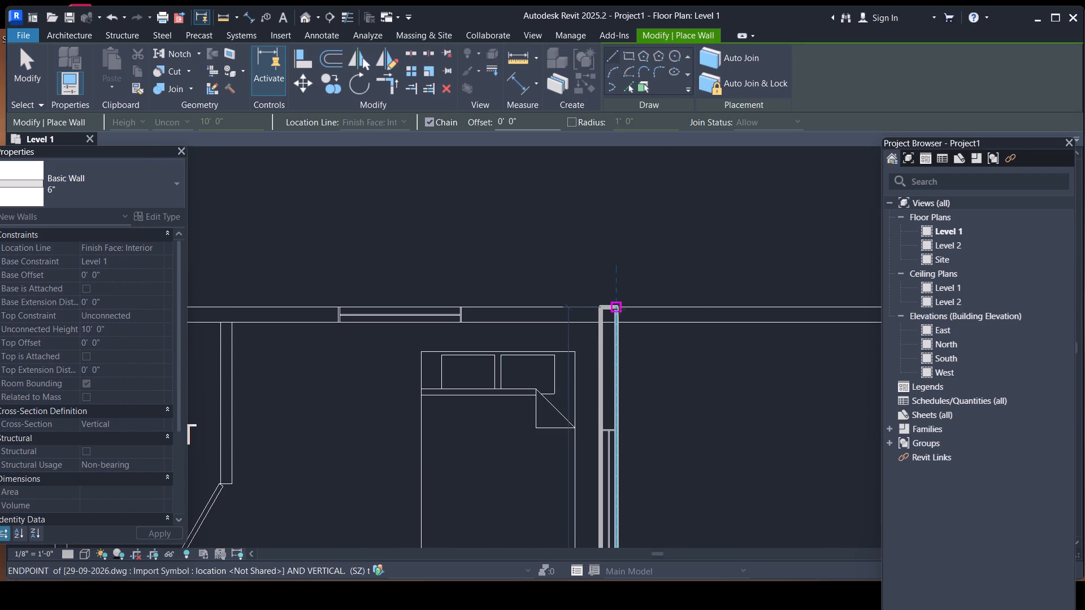
click(619, 309)
Continue the 6" wall about 34'-10 1/2" along the upper bedrooms and toilets to the balcony-side wall, closing the apartment outline.
scroll(631, 298, down, 3)
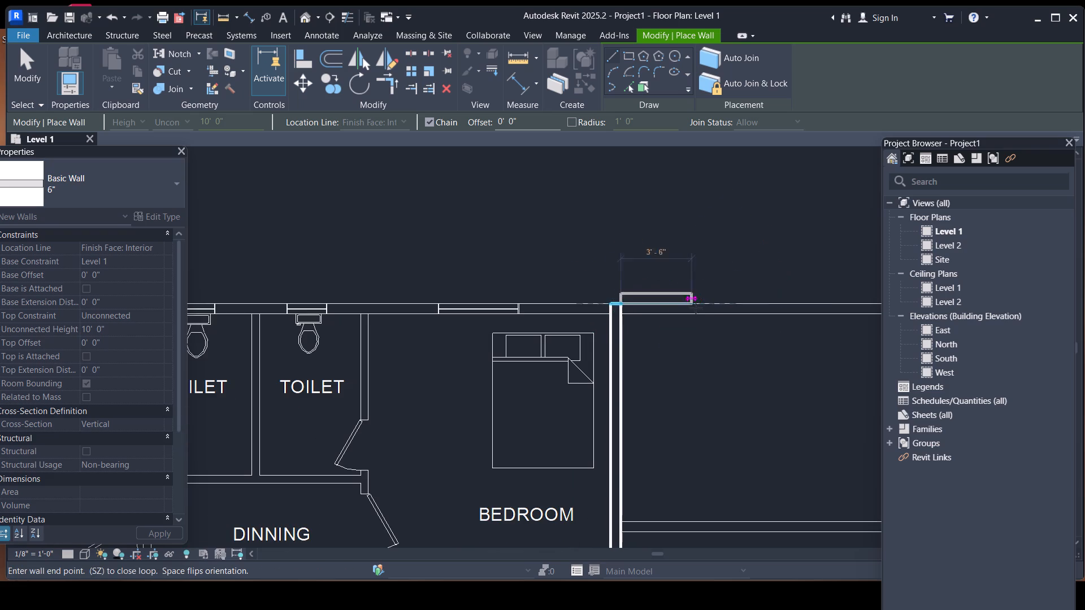
middle_drag(515, 315, 806, 307)
scroll(640, 304, down, 4)
scroll(396, 305, up, 6)
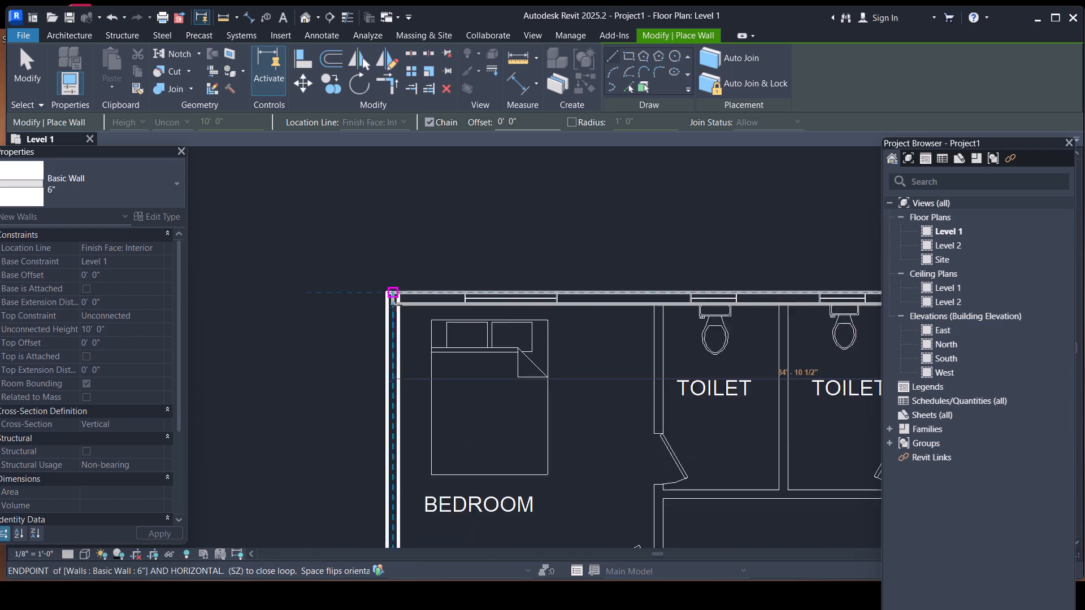
scroll(396, 305, up, 3)
click(405, 303)
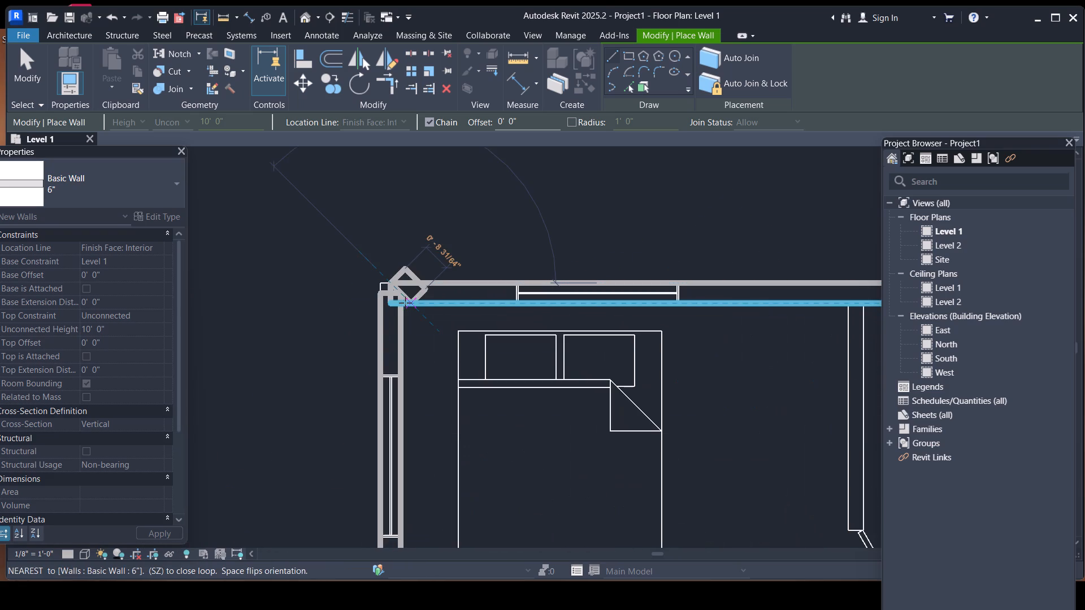
key(Escape)
scroll(463, 274, down, 11)
scroll(506, 258, down, 4)
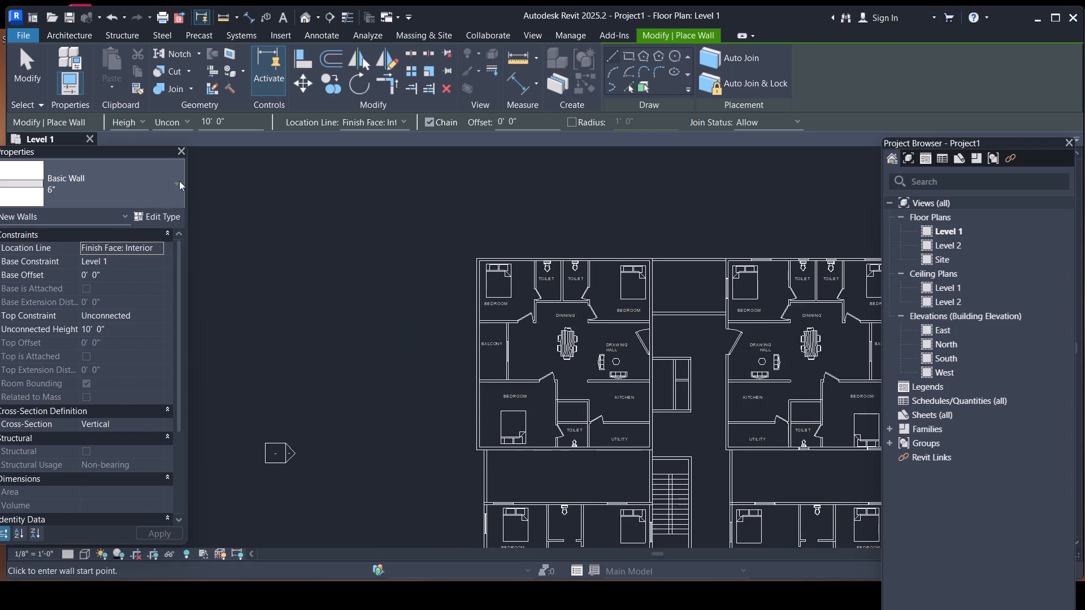
Duplicate the 6" Basic Wall type and name the new type 4.5".
click(155, 212)
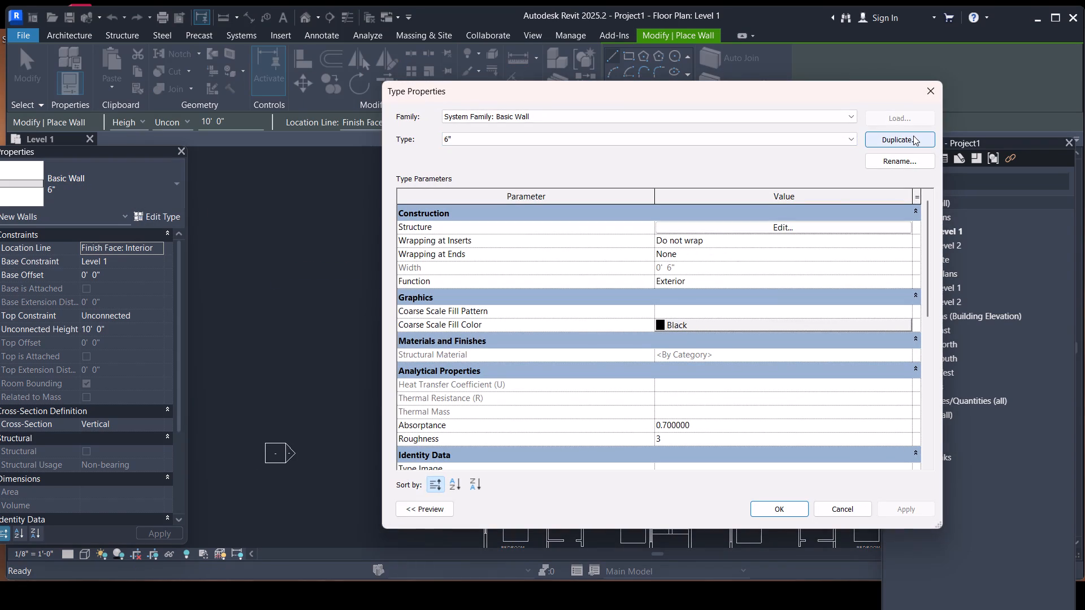
click(913, 136)
key(BackSpace)
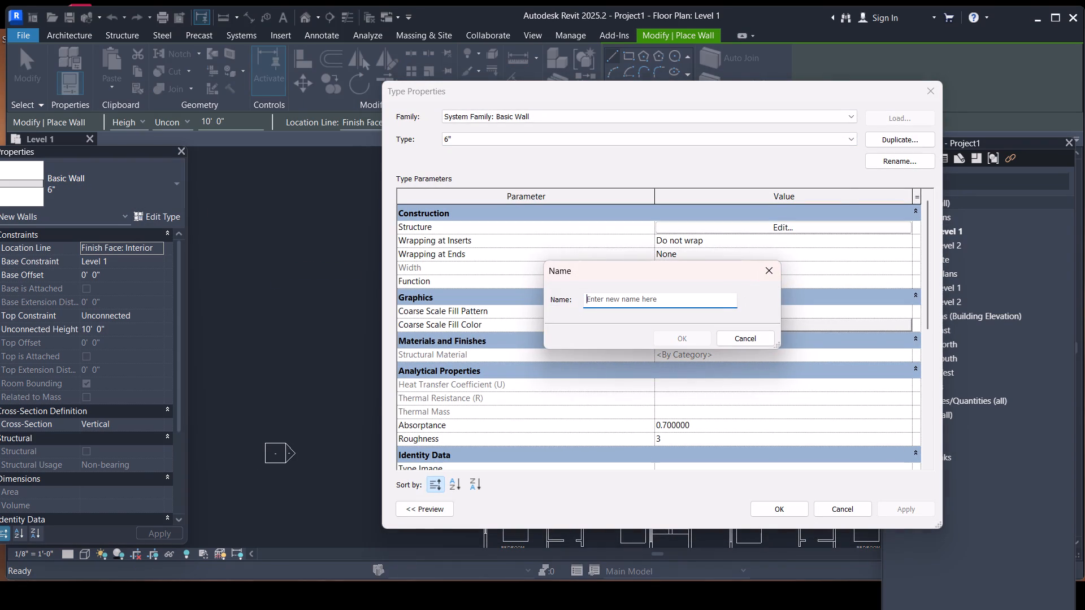
text(4.5")
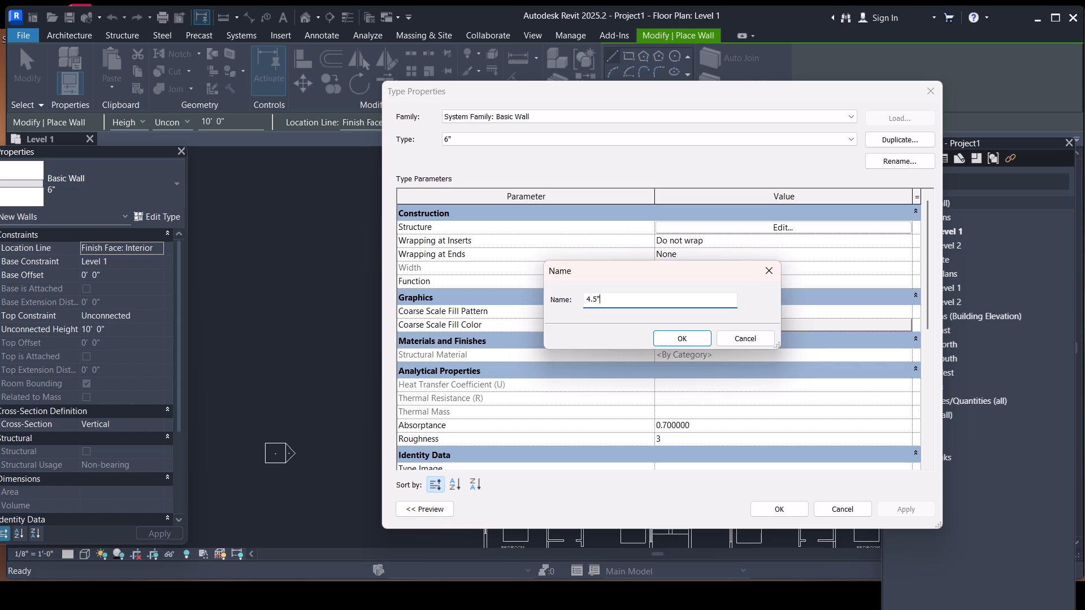
key(Return)
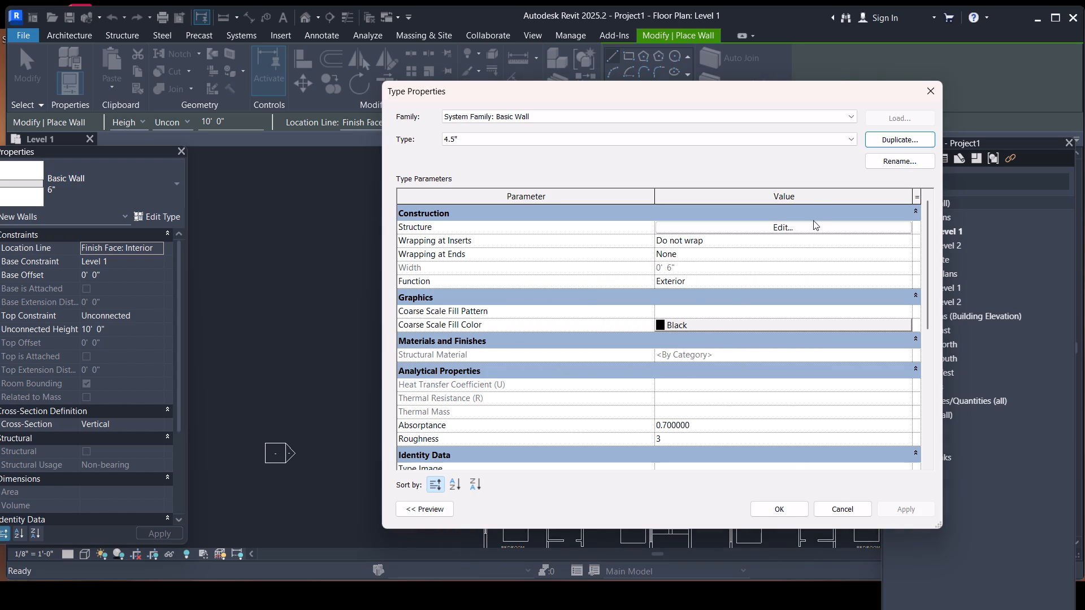
Set the Structure layer thickness of the 4.5" wall type to 4.5" and apply the type properties.
click(813, 225)
click(682, 225)
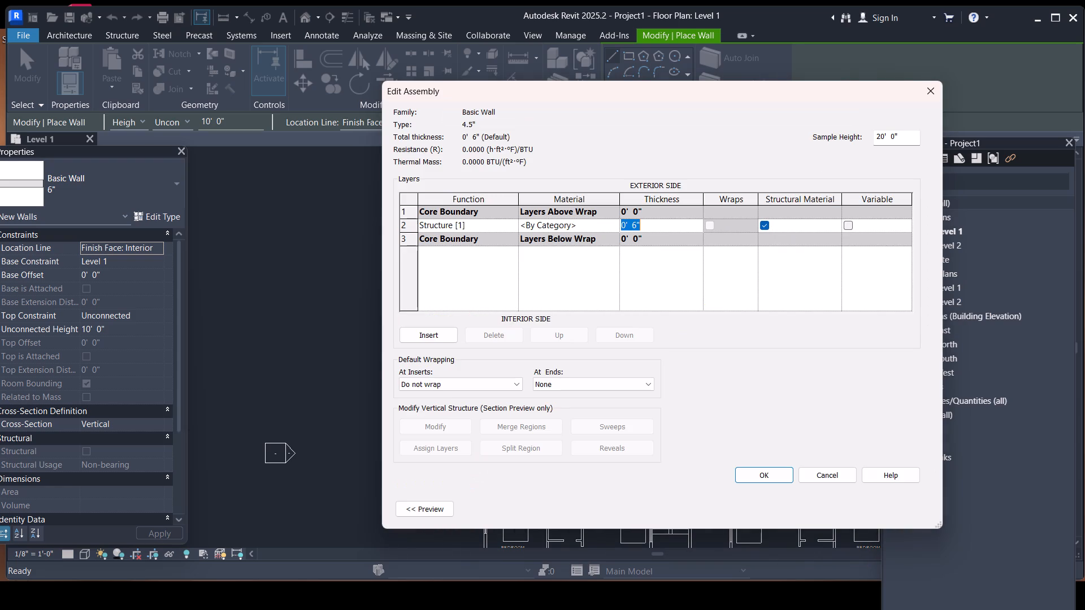
key(BackSpace)
text(4.5")
click(776, 474)
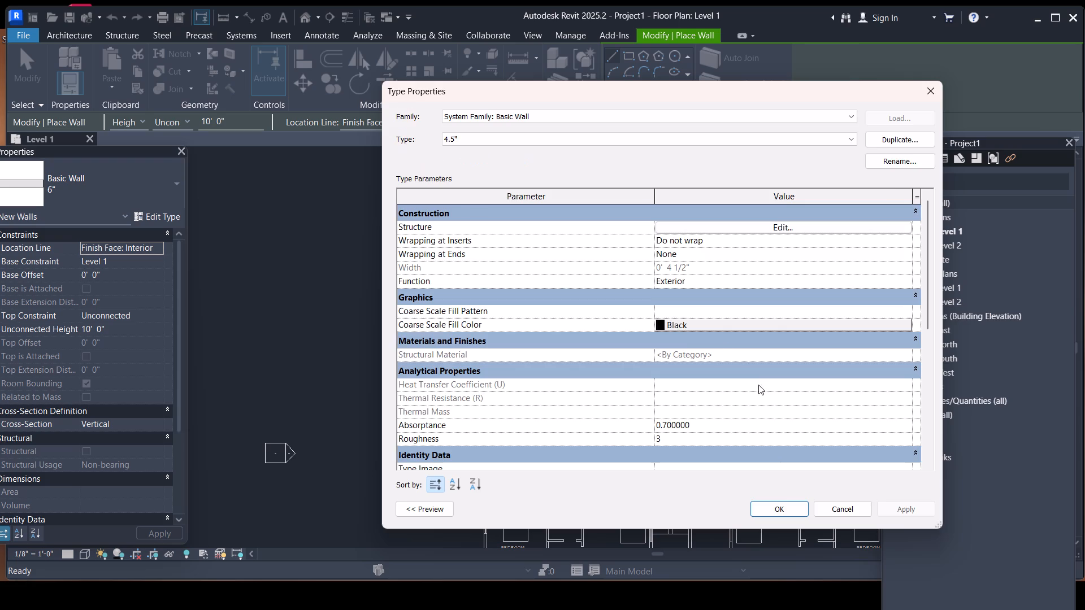
click(893, 506)
click(779, 506)
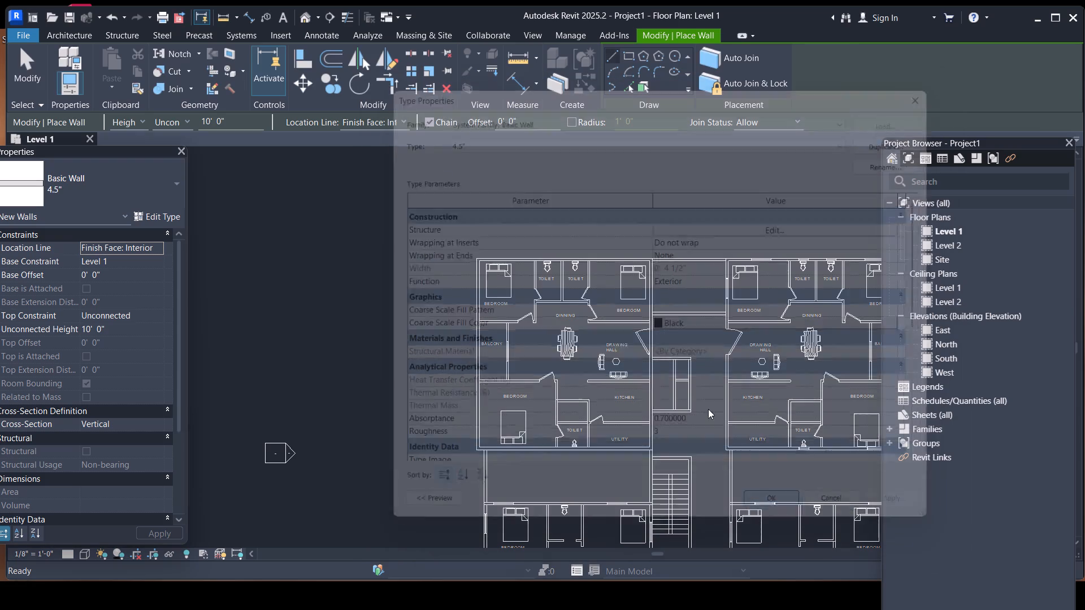
Draw a straight 4.5" wall about 12'-4 1/2" long between the upper-left bedroom and toilet, from the exterior wall past the bedroom door.
scroll(470, 285, up, 3)
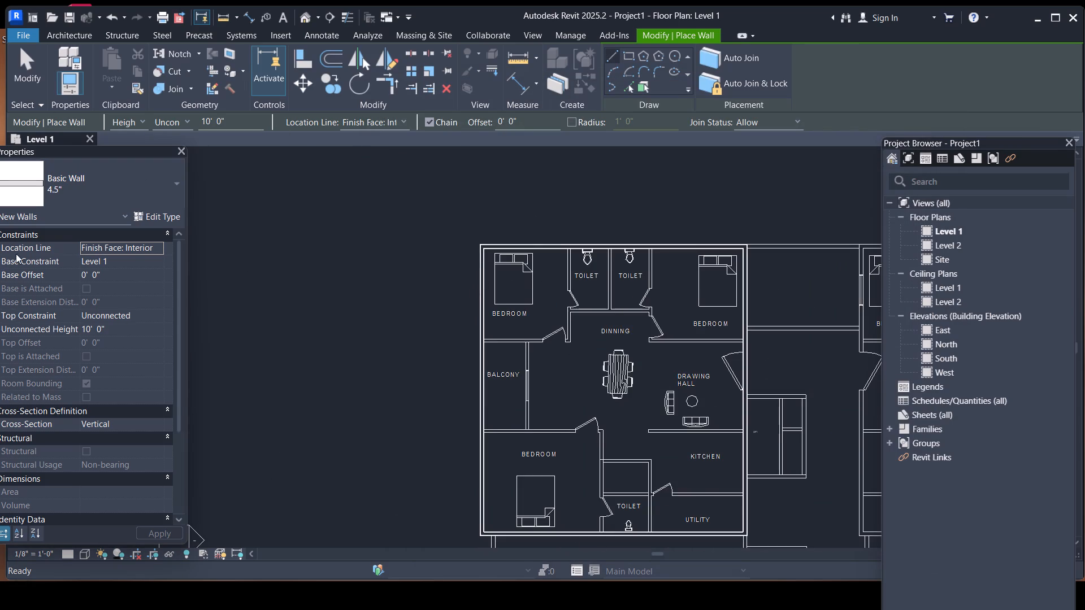
click(613, 55)
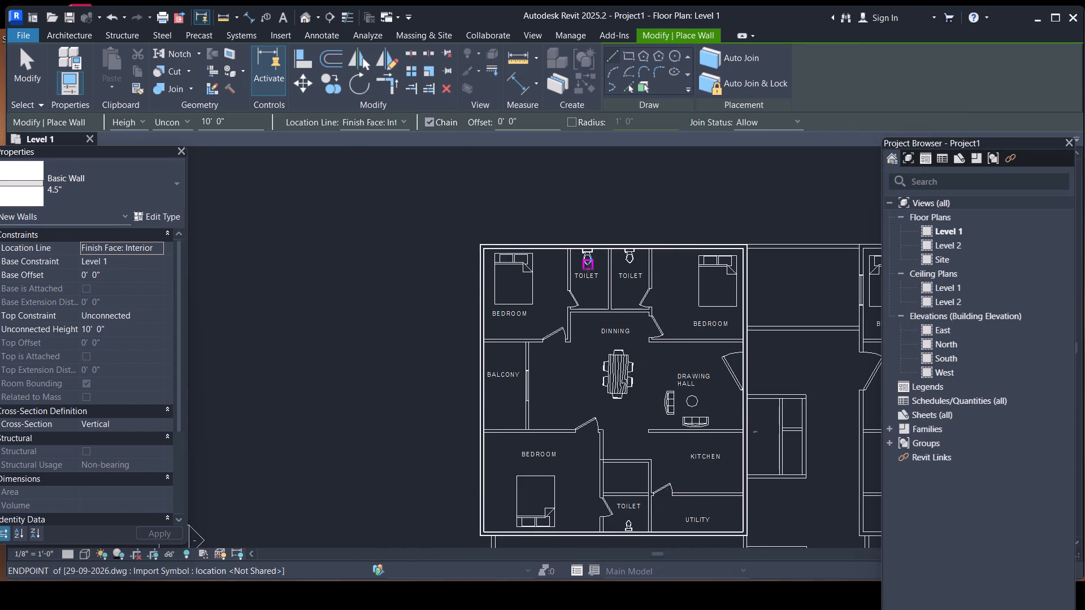
scroll(585, 269, up, 8)
scroll(572, 226, down, 2)
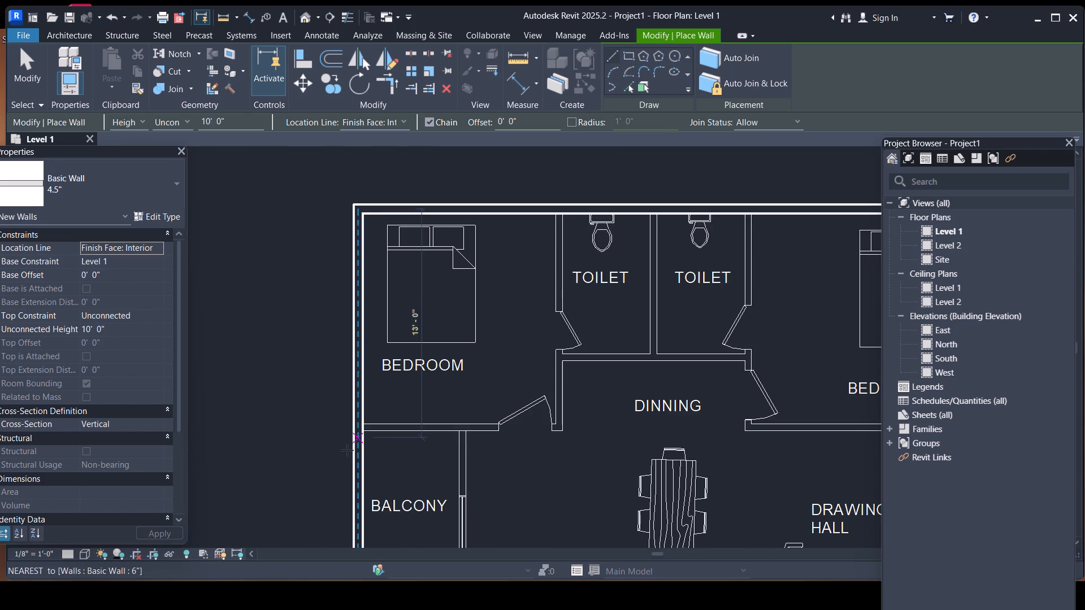
middle_drag(416, 399, 566, 303)
scroll(554, 328, down, 2)
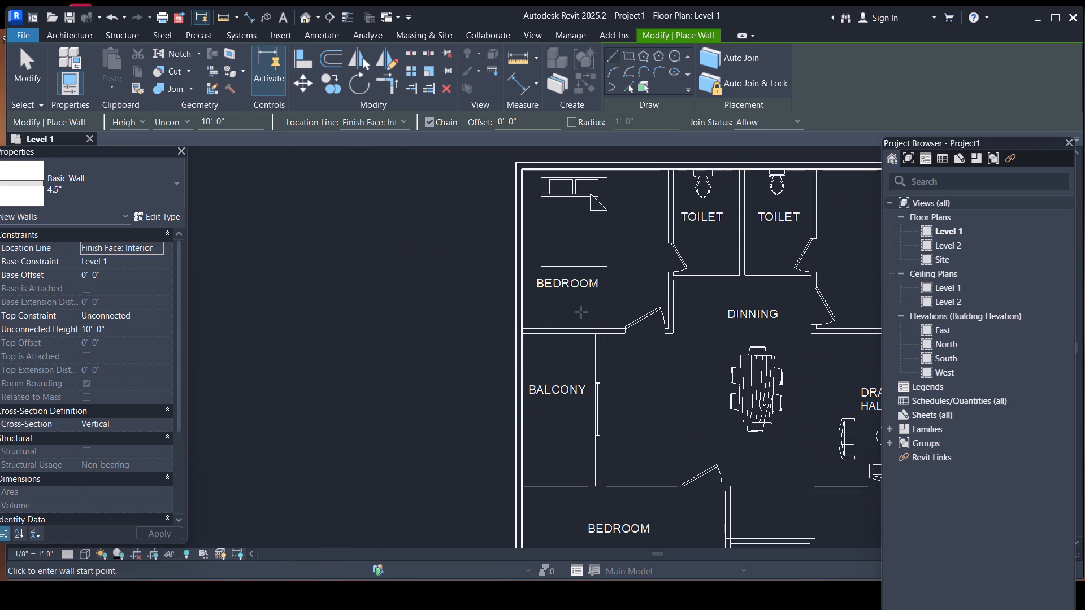
middle_drag(581, 310, 484, 372)
scroll(562, 232, up, 2)
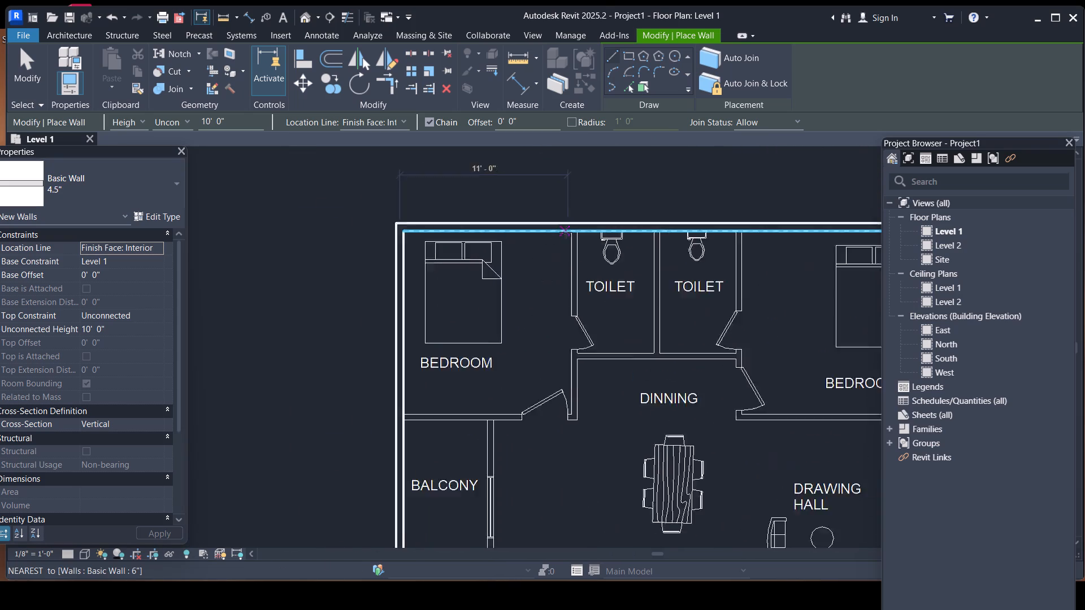
scroll(566, 232, up, 1)
click(576, 230)
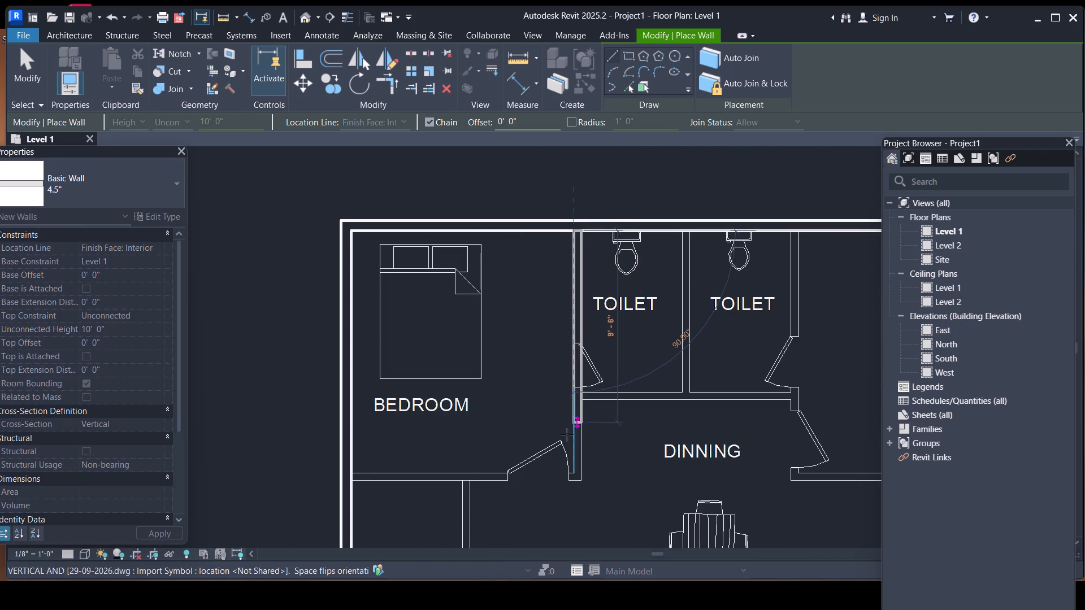
scroll(576, 482, up, 4)
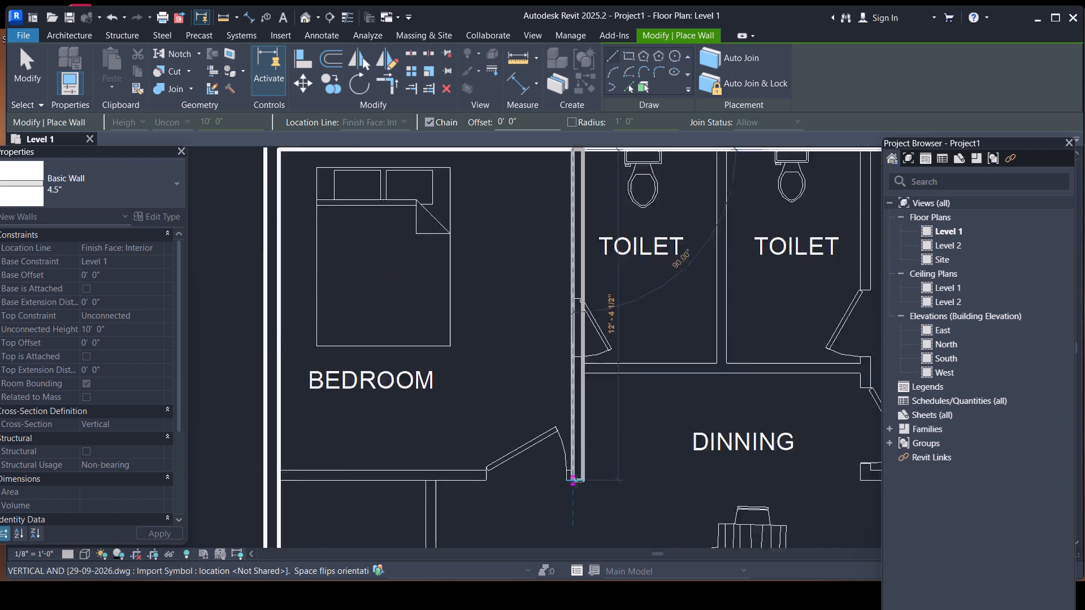
scroll(576, 481, up, 5)
click(565, 479)
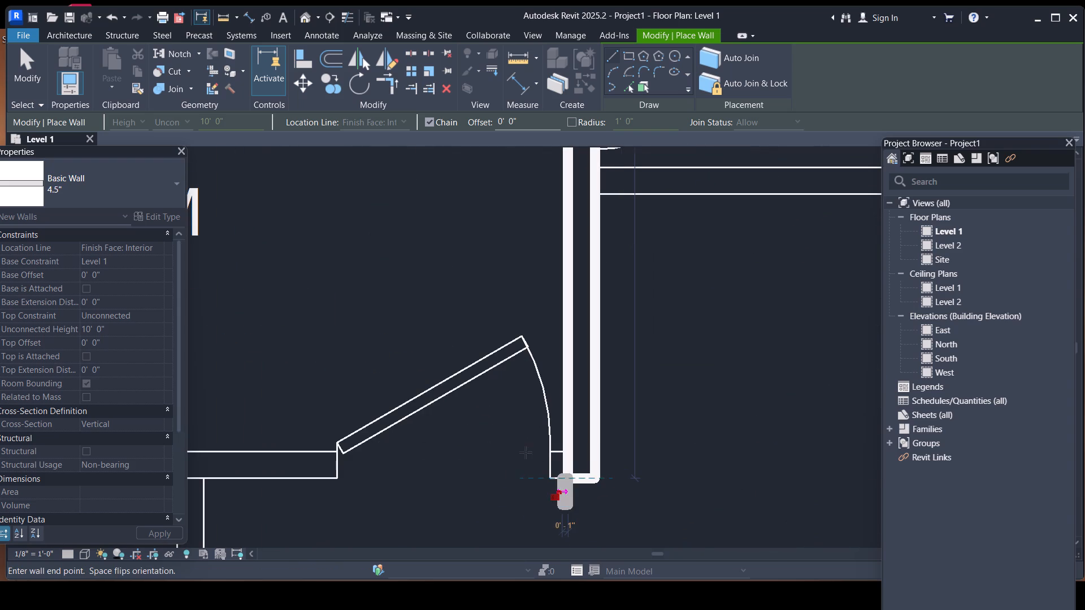
Draw a horizontal 4.5" wall about 11'-0" long between the upper-left bedroom and the balcony, from the bedroom door corner to the outer wall.
scroll(527, 439, down, 1)
key(space)
scroll(510, 446, down, 7)
middle_drag(536, 438, 537, 437)
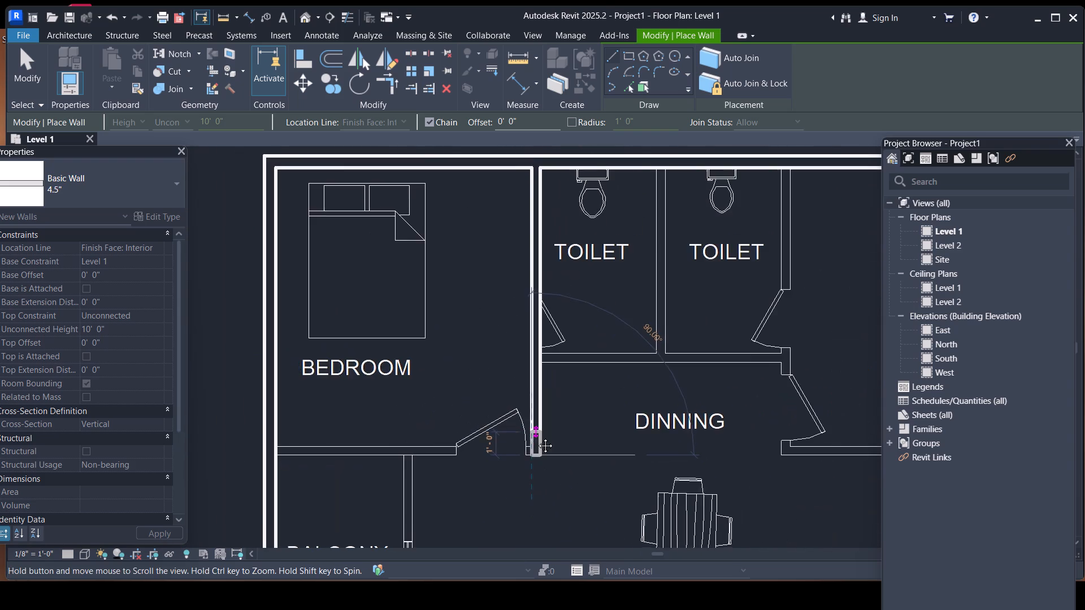
middle_drag(537, 437, 674, 348)
click(418, 368)
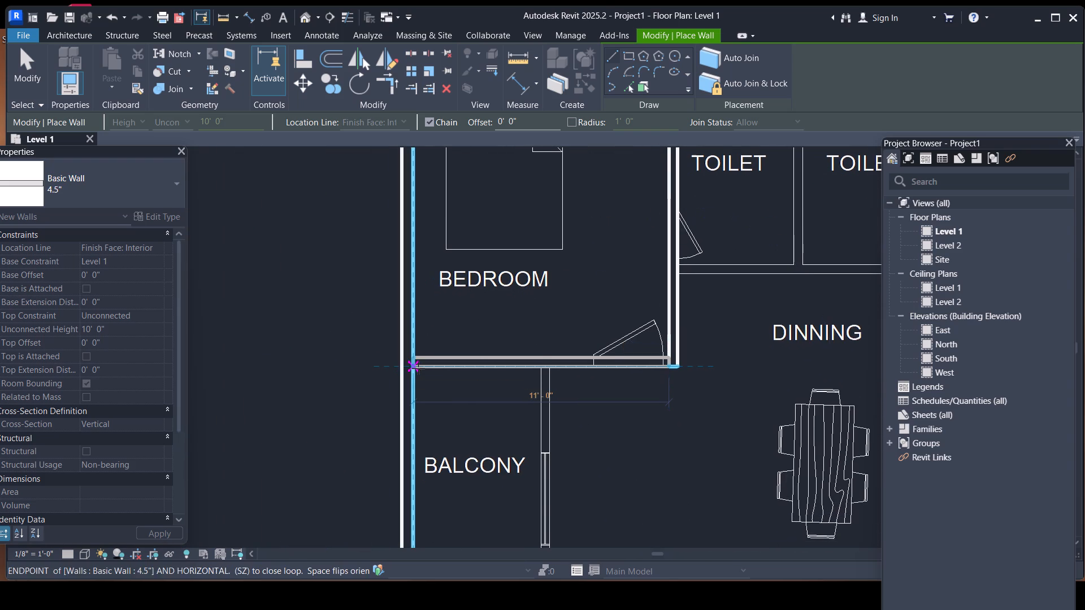
key(Escape)
Draw a horizontal 4.5" wall between the two upper toilets and the dining area, starting at the upper-left bedroom wall and following the plan.
scroll(518, 308, down, 4)
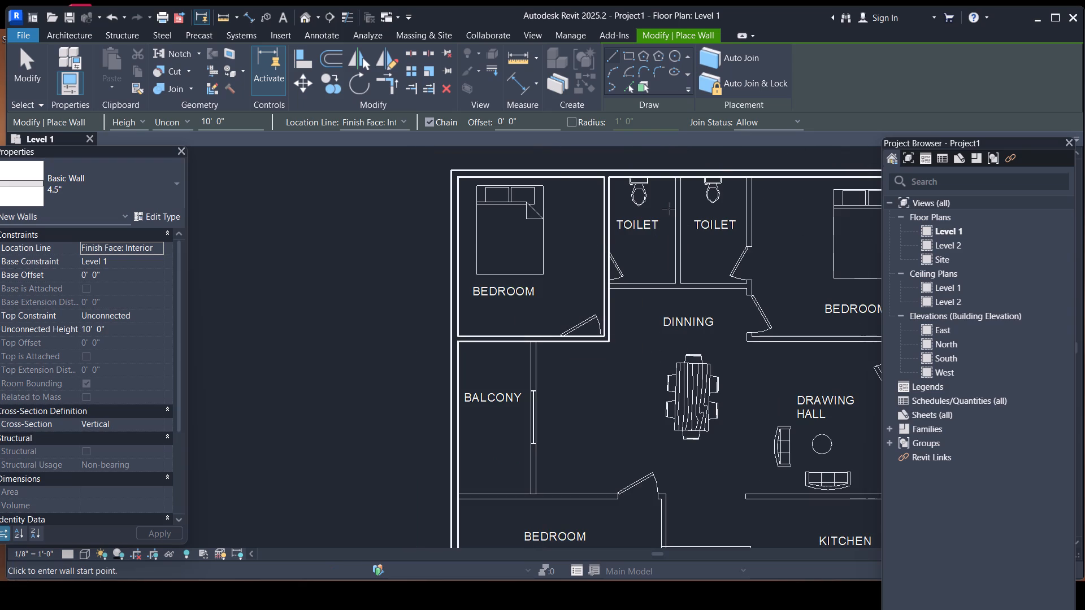
middle_drag(695, 256, 571, 328)
scroll(506, 345, up, 4)
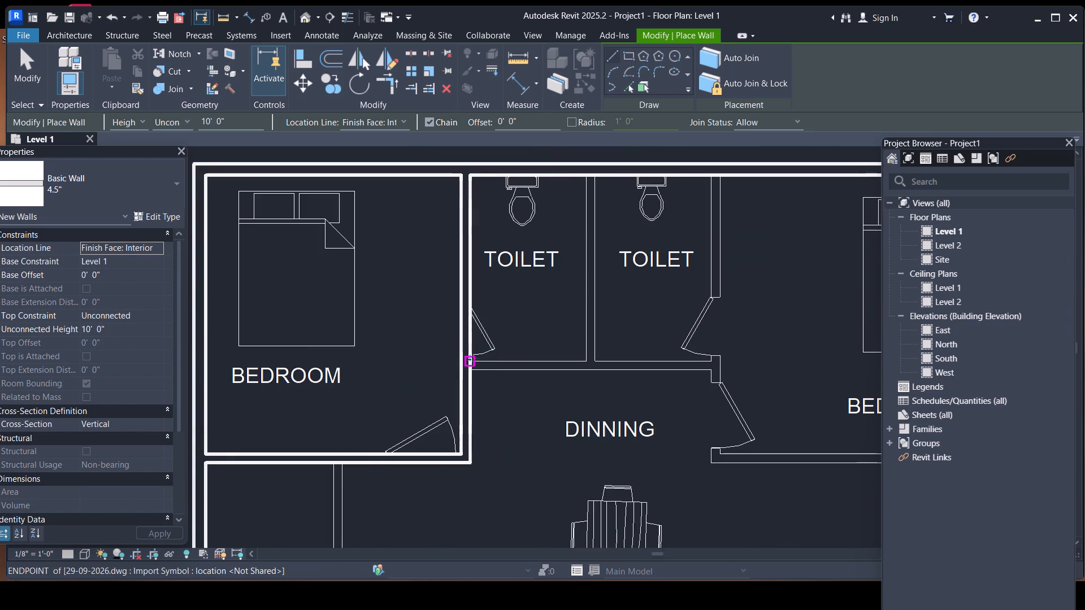
click(472, 359)
key(space)
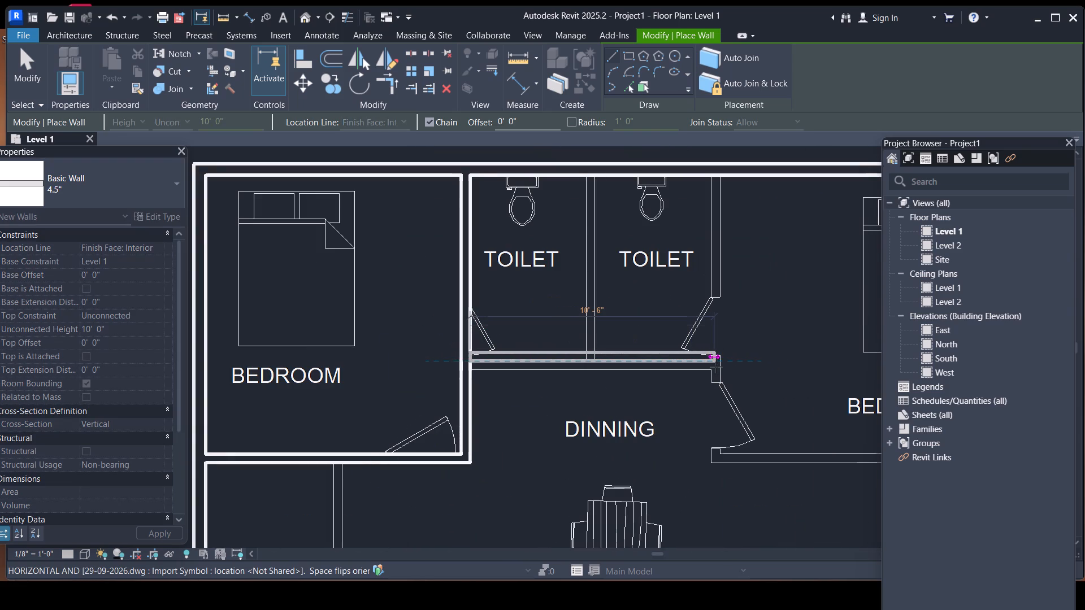
click(711, 365)
key(Escape)
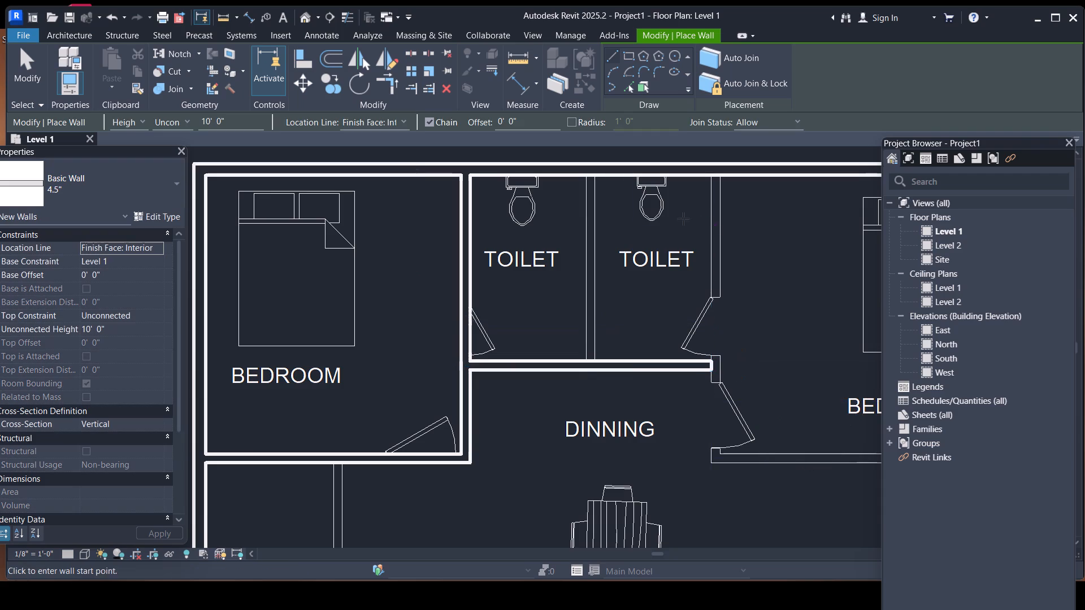
Draw two vertical 4.5" walls from the upper exterior wall: one between the toilets, one beside the upper-right bedroom past its door.
click(583, 178)
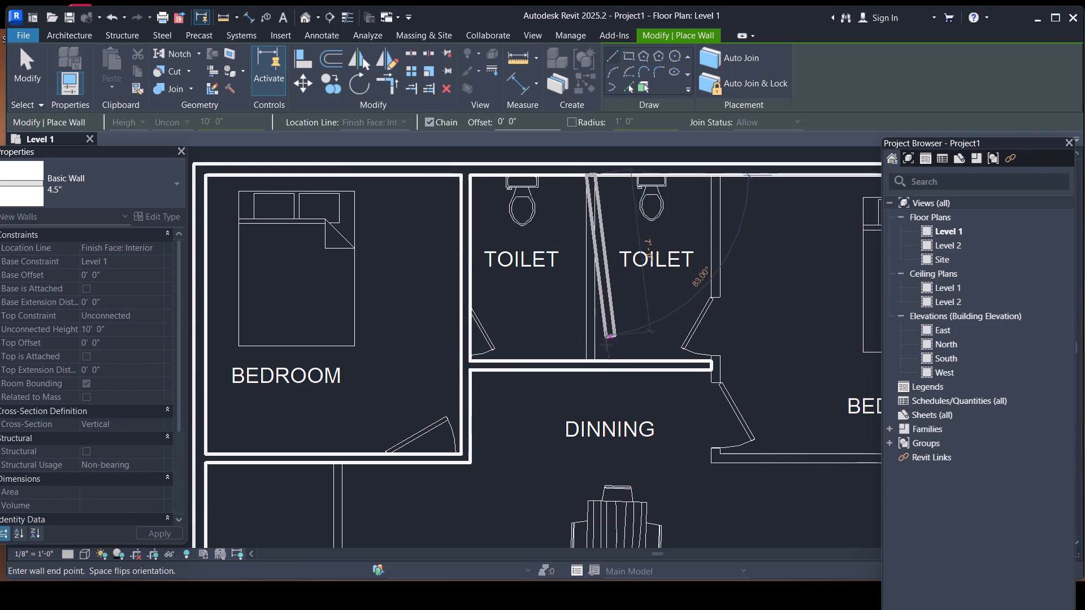
click(587, 364)
key(Escape)
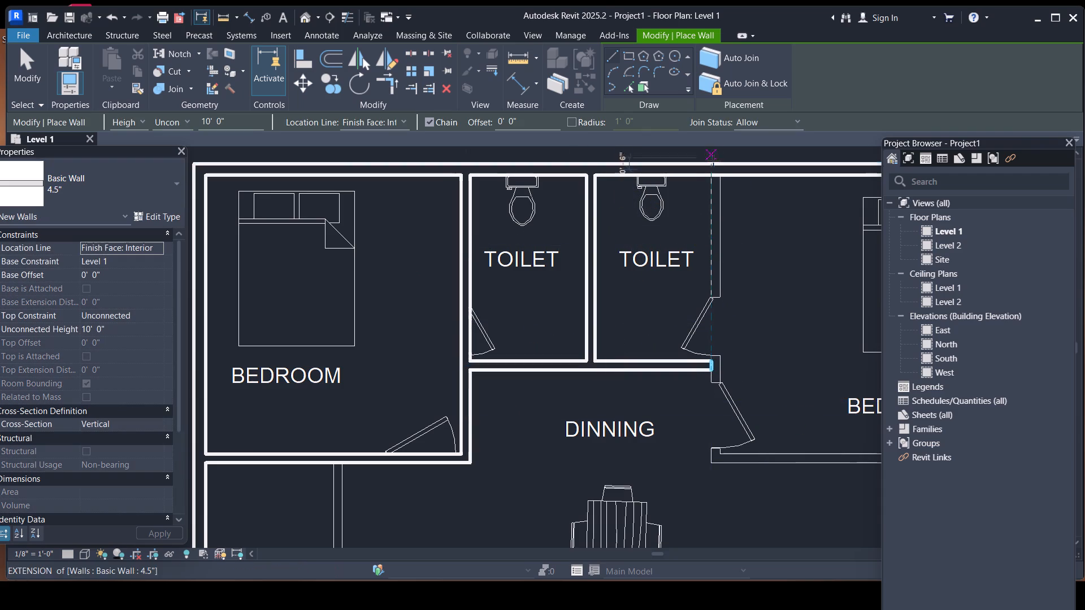
click(710, 176)
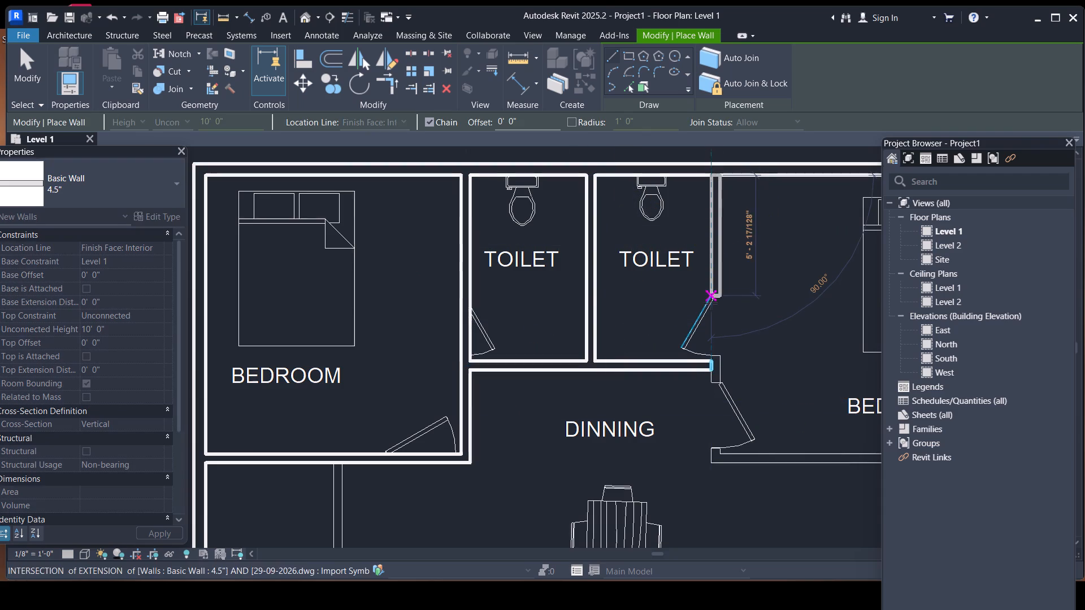
click(709, 460)
key(Escape)
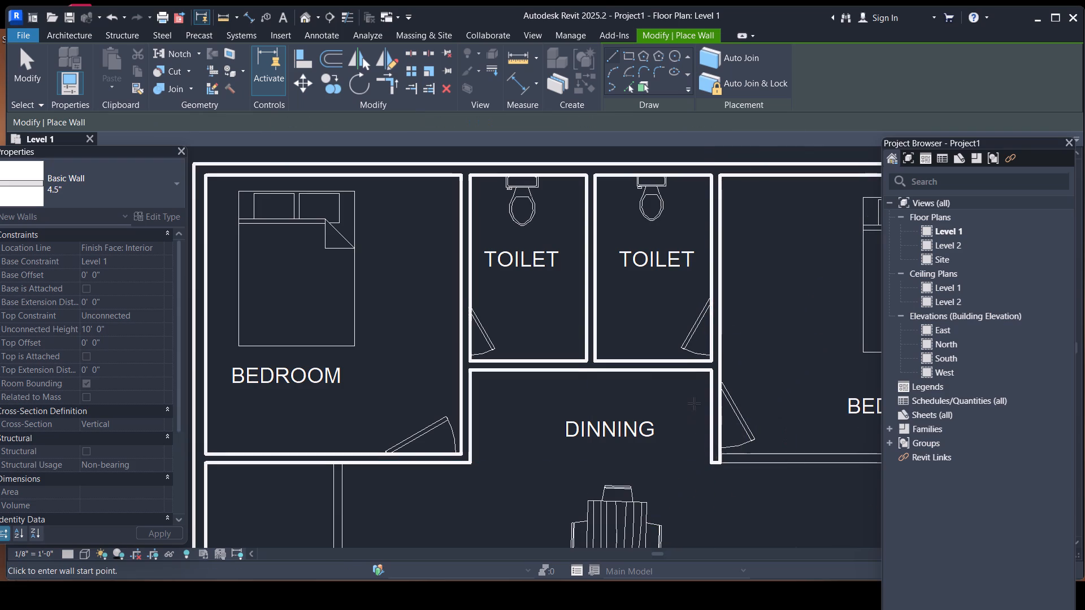
Draw a horizontal 4.5" wall between the upper-right bedroom and drawing hall, from the dining-side wall end to the outer wall.
scroll(763, 414, down, 1)
middle_drag(777, 403, 608, 293)
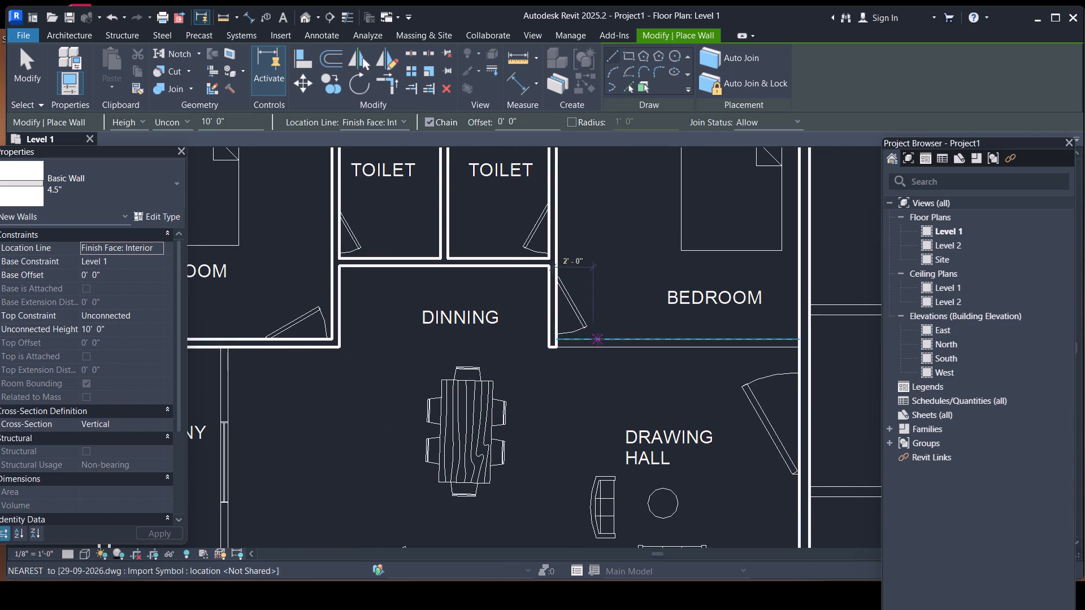
click(557, 350)
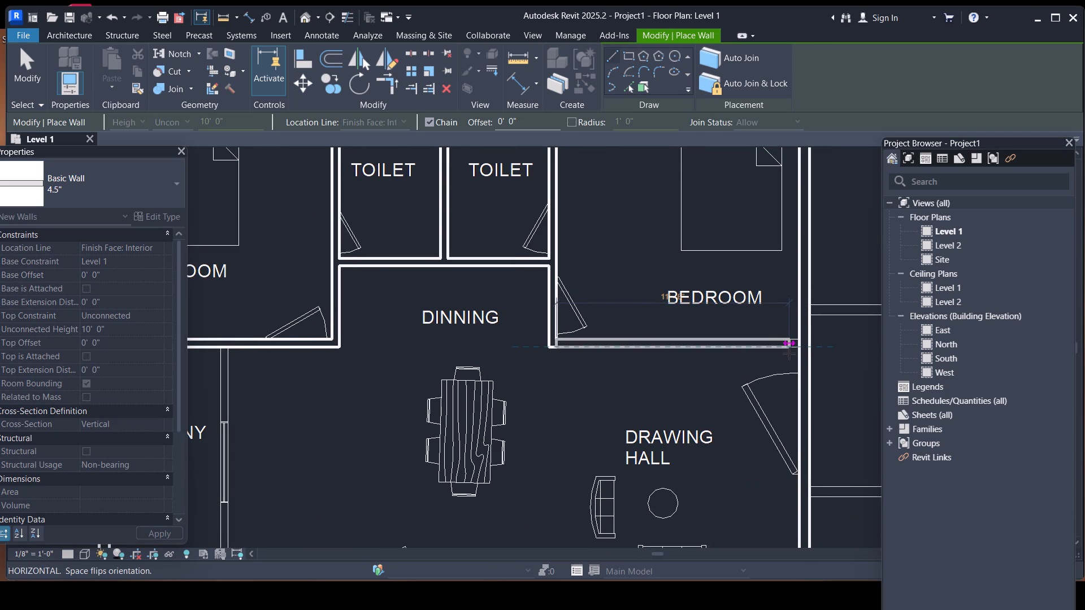
click(797, 350)
key(Escape)
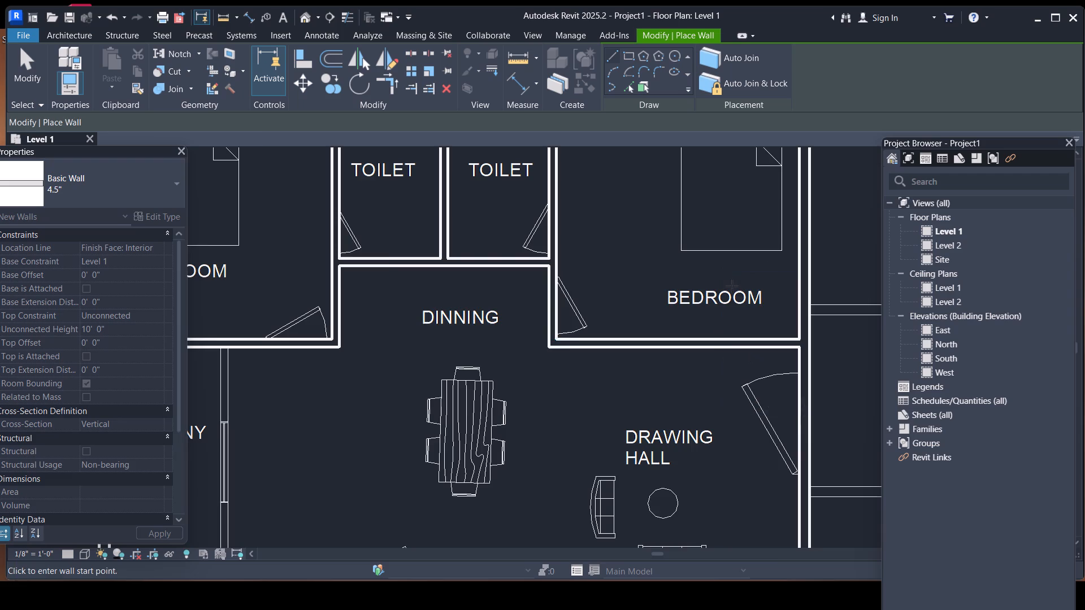
Draw a vertical 4.5" wall about 11'-6" long between the balcony and dining area, down to the lower bedroom's wall line.
scroll(732, 286, down, 8)
scroll(595, 345, up, 4)
scroll(550, 279, up, 5)
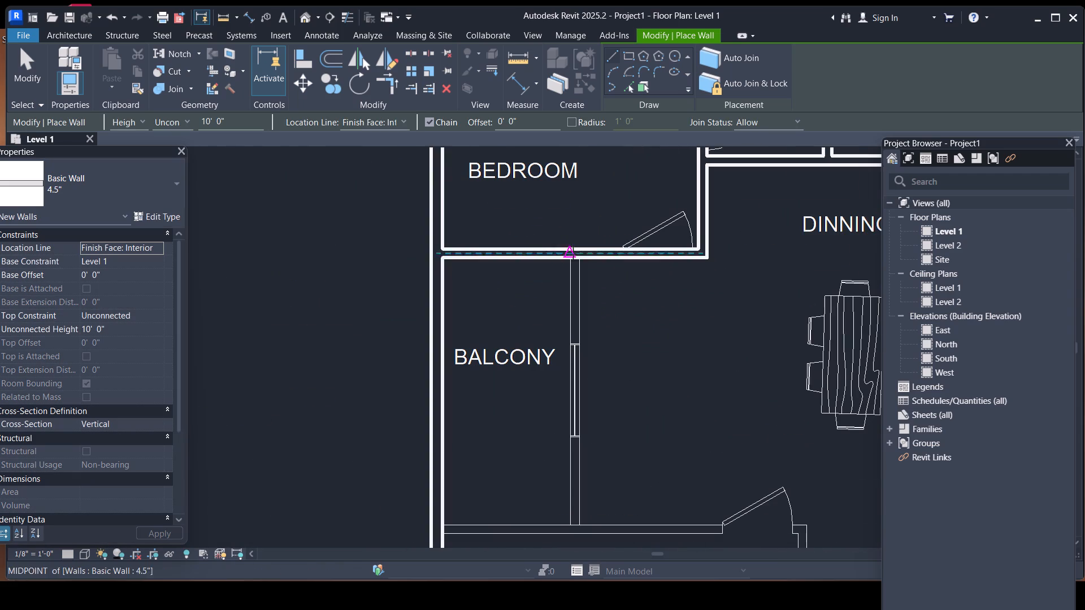
click(581, 264)
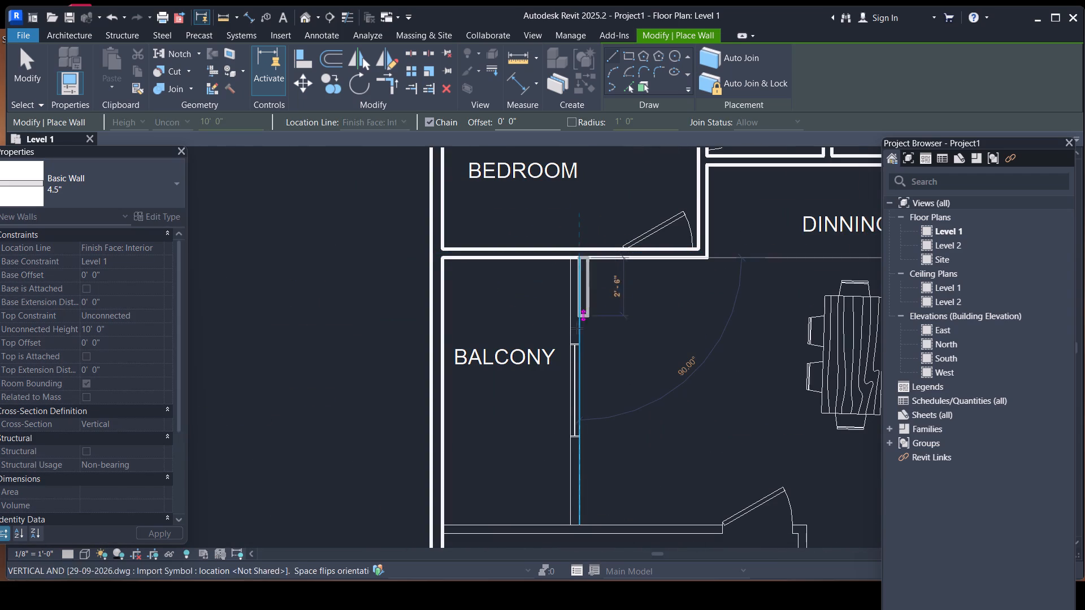
key(space)
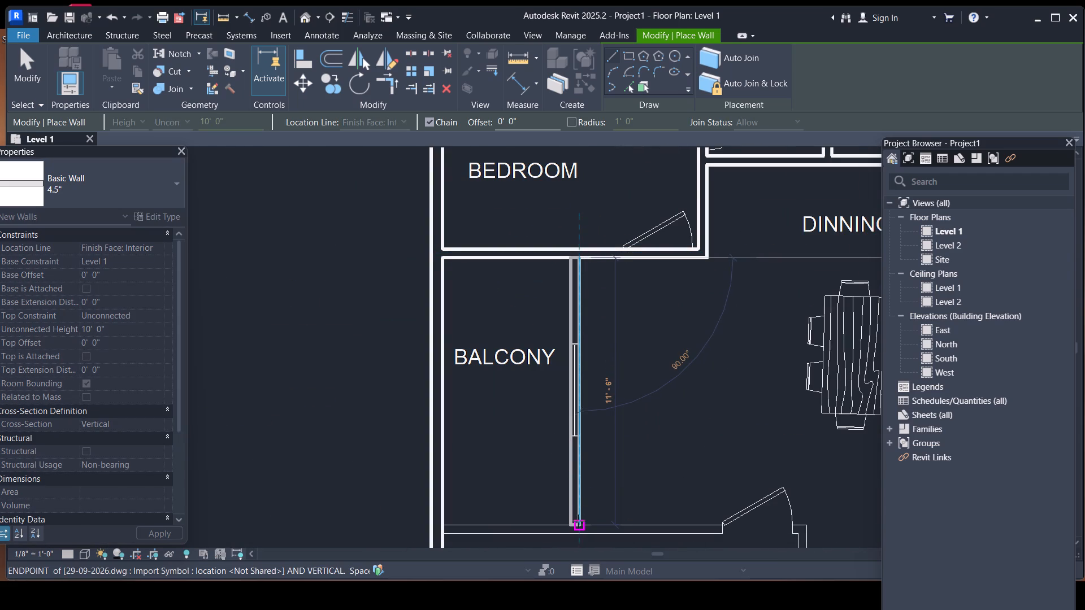
click(578, 522)
key(Escape)
Draw a horizontal 4.5" wall about 15'-11" long above the lower-left bedroom, from the outer wall past the bedroom door.
scroll(533, 158, down, 3)
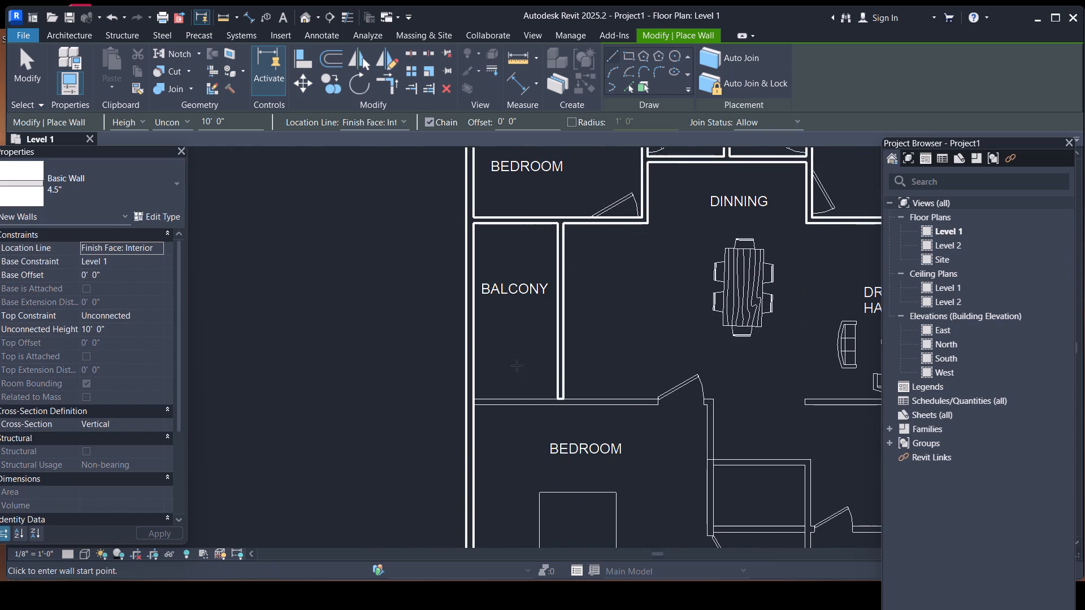
click(476, 397)
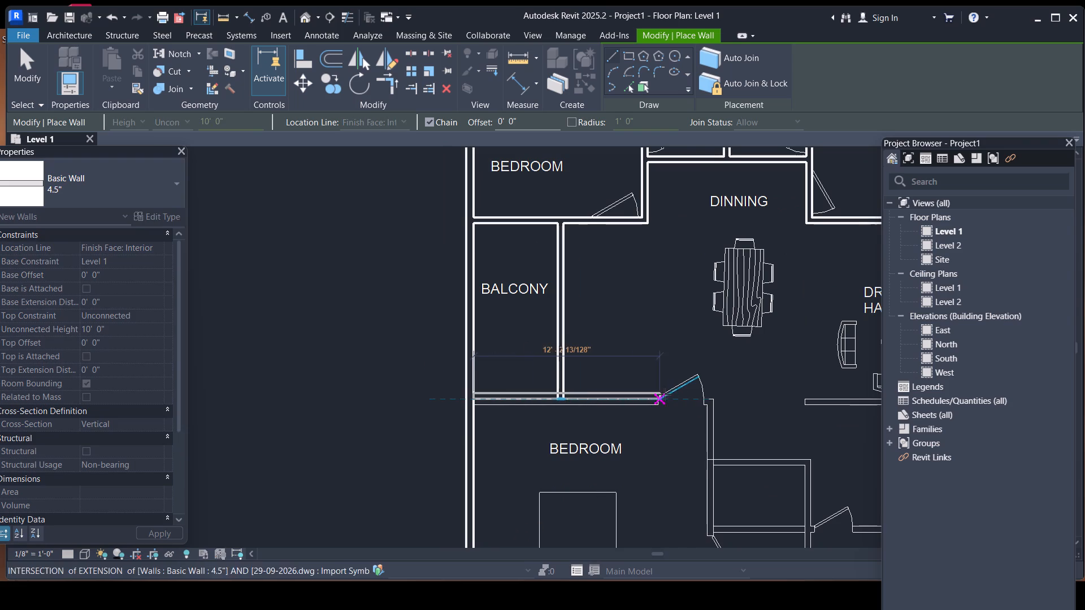
key(space)
click(711, 396)
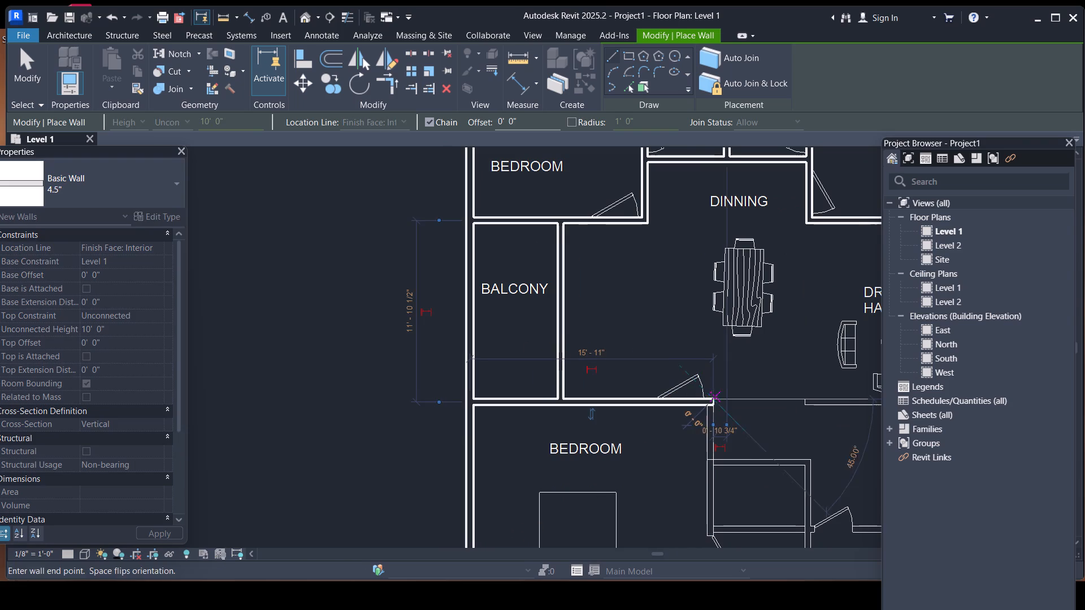
Continue the 4.5" wall about 13'-5 1/2" down between the lower-left bedroom and toilet to the bottom exterior wall.
middle_drag(716, 472, 632, 189)
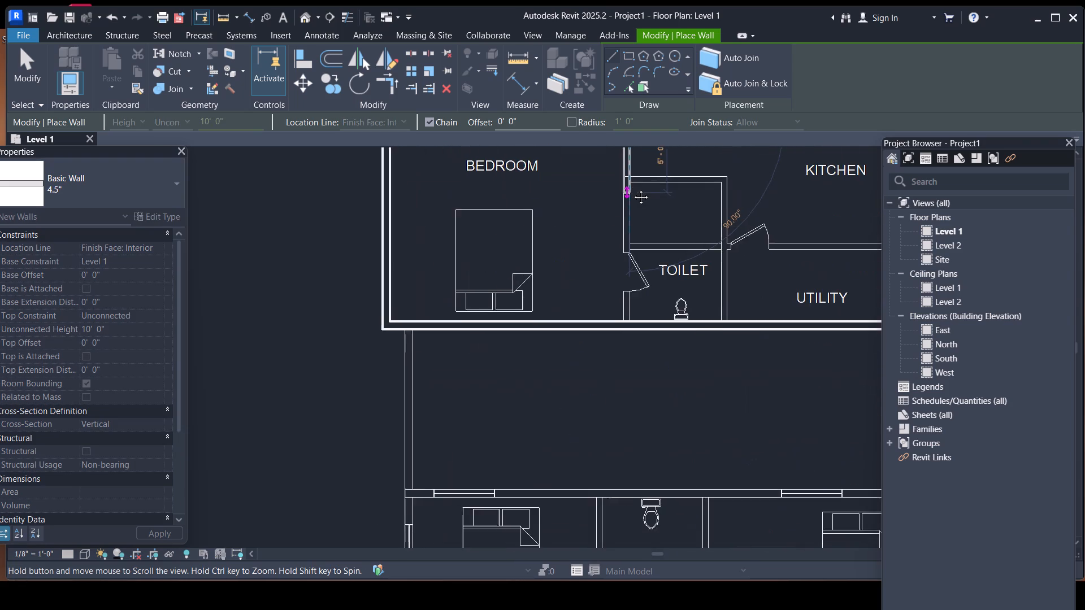
middle_drag(632, 189, 601, 328)
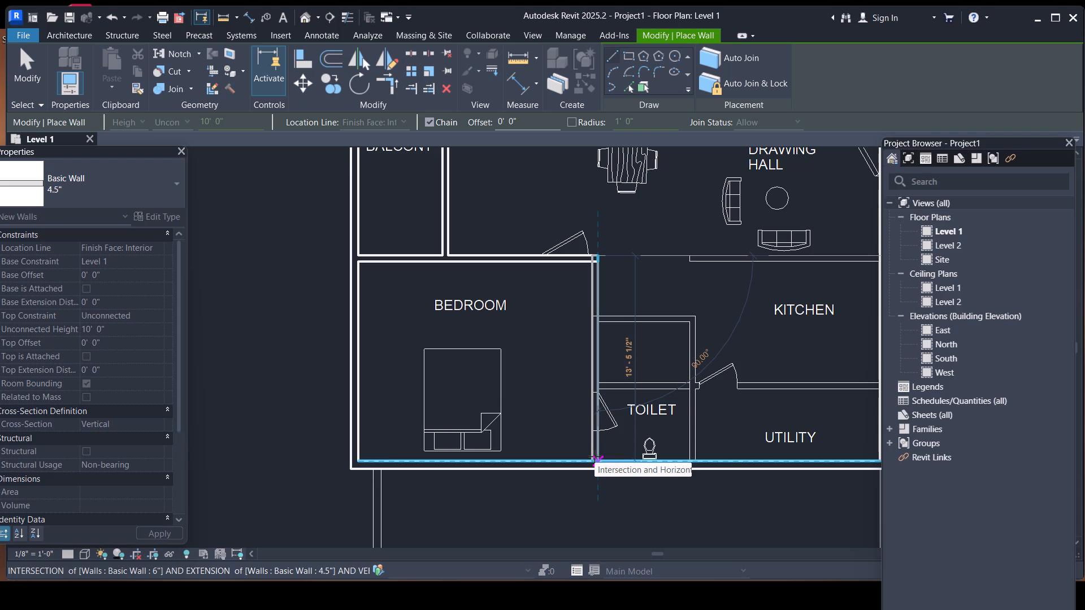
scroll(594, 456, up, 3)
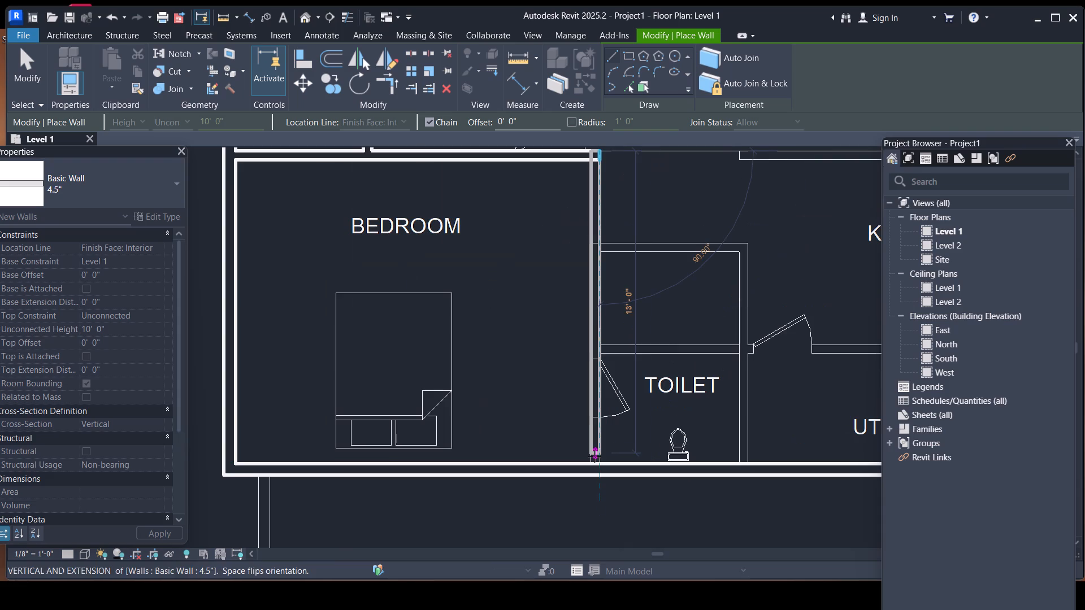
scroll(598, 463, up, 6)
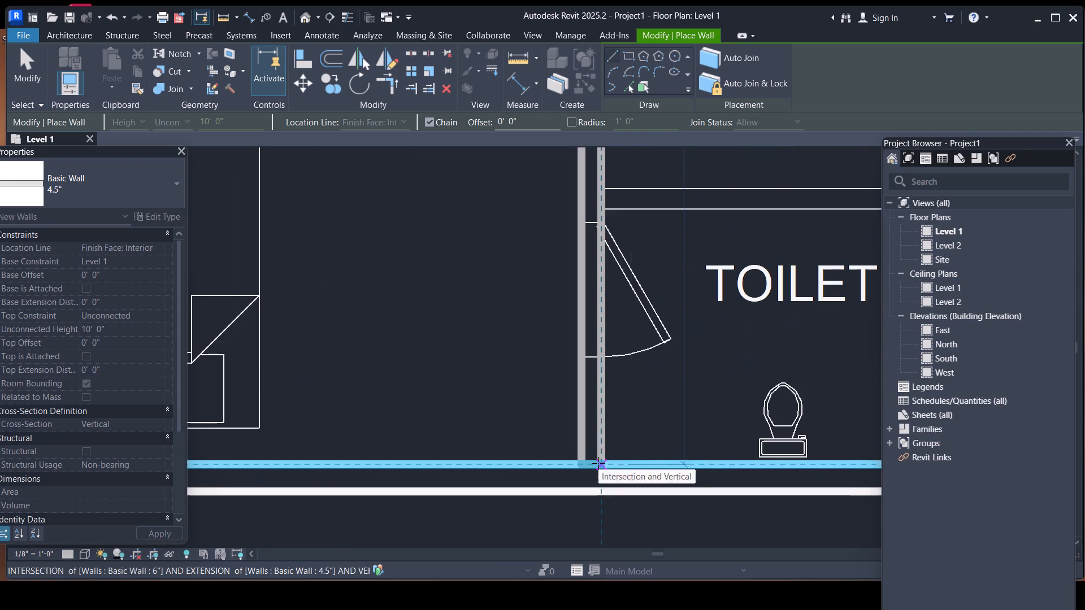
click(598, 463)
key(Escape)
Draw a 4.5" wall about 6'-6 3/4" across the top of the space above the lower toilet, continuing down beside the utility to the exterior wall.
scroll(632, 396, down, 3)
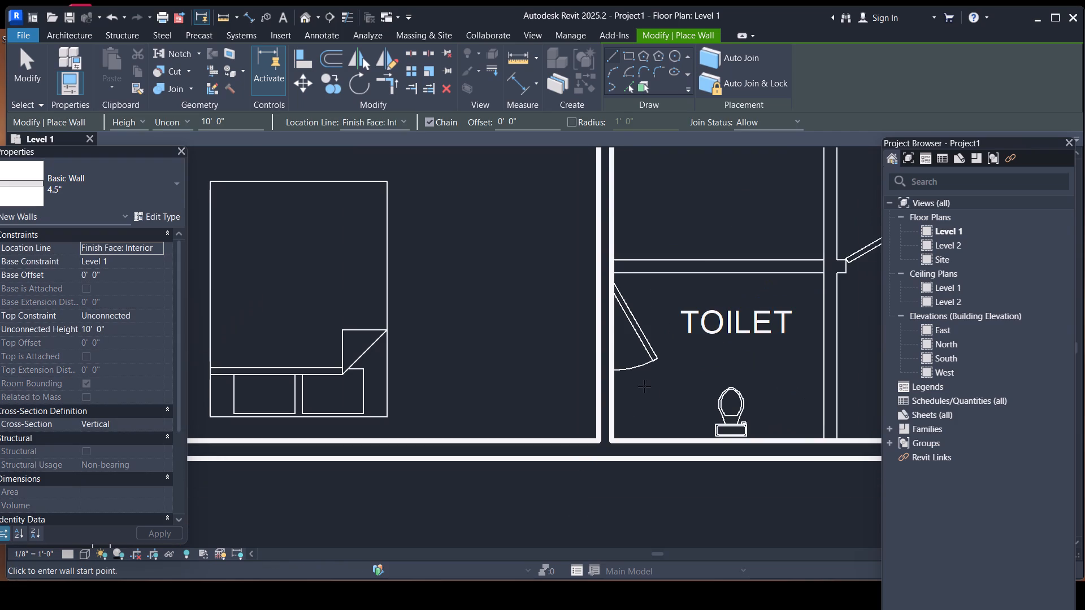
middle_drag(644, 386, 466, 525)
click(437, 245)
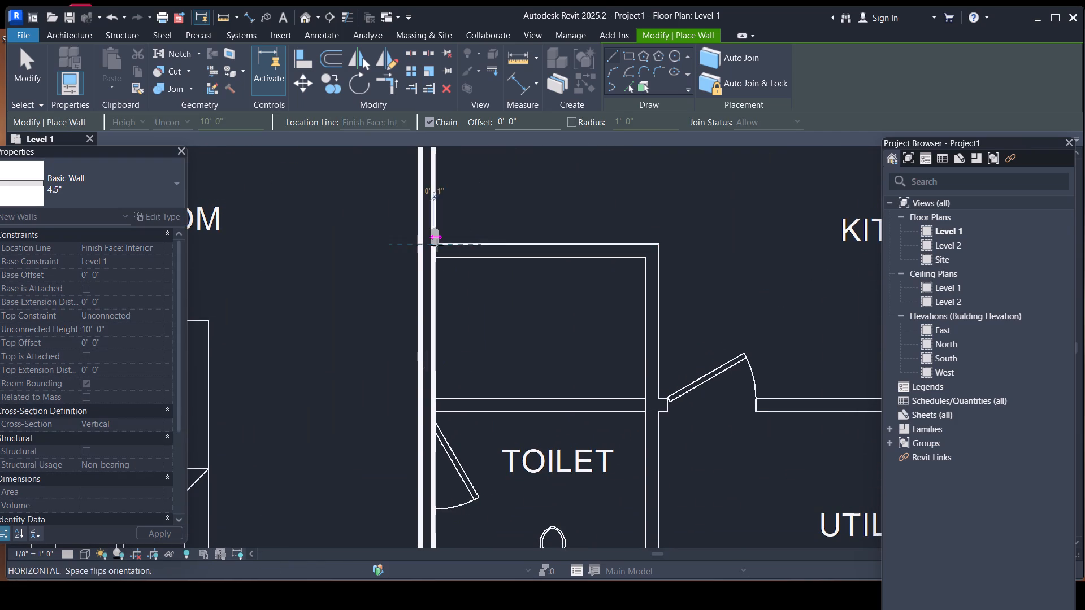
key(space)
click(660, 247)
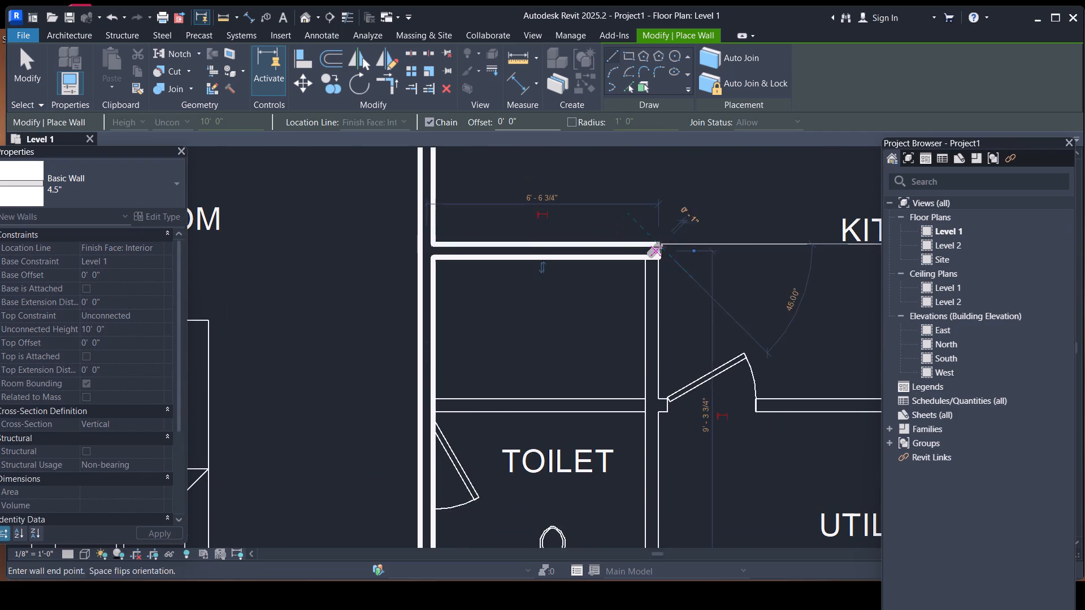
scroll(657, 386, down, 1)
middle_drag(657, 386, 641, 268)
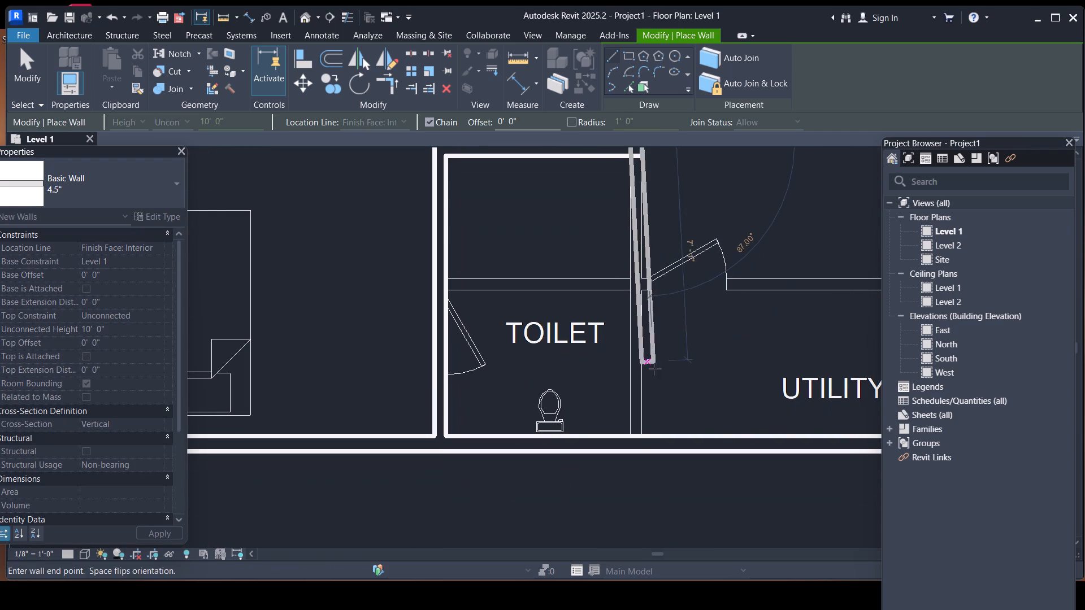
click(646, 434)
key(Escape)
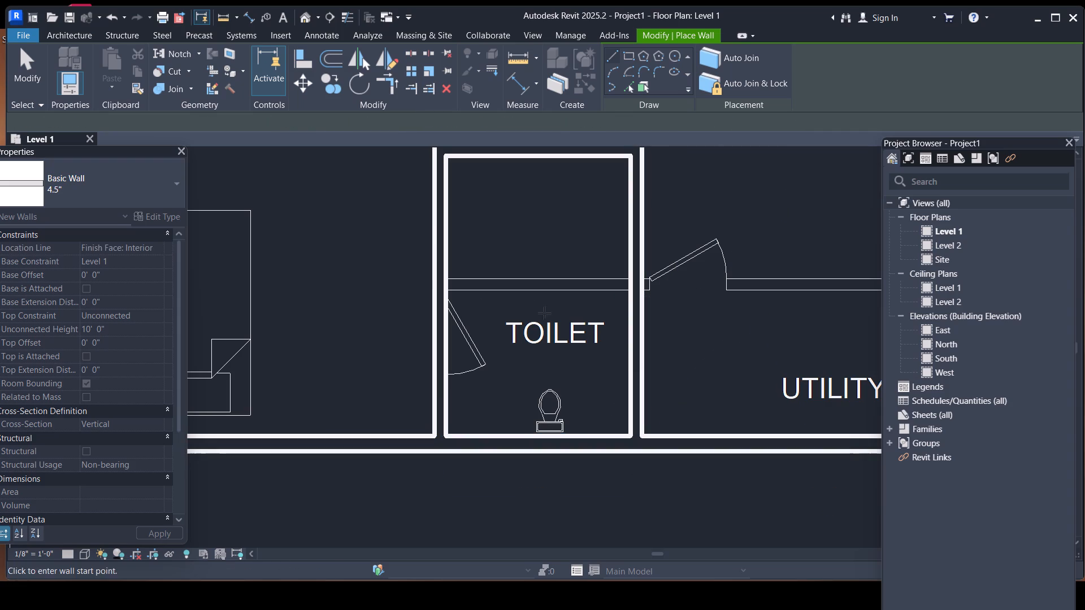
Draw a 4.5" wall along the top of the lower toilet and on between the kitchen and utility to the opposite outer wall.
click(449, 278)
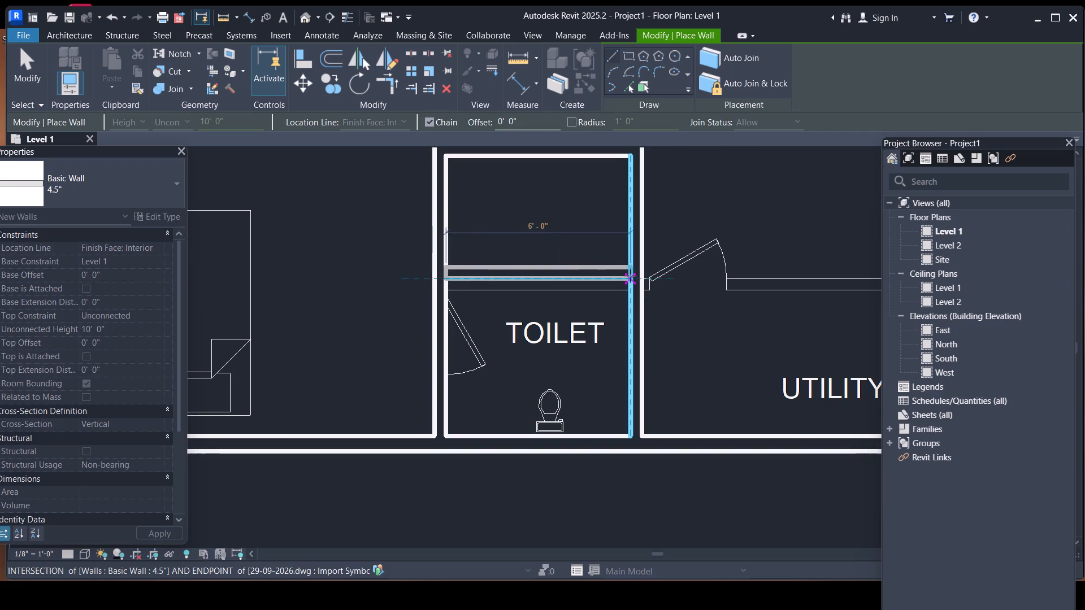
key(space)
click(653, 274)
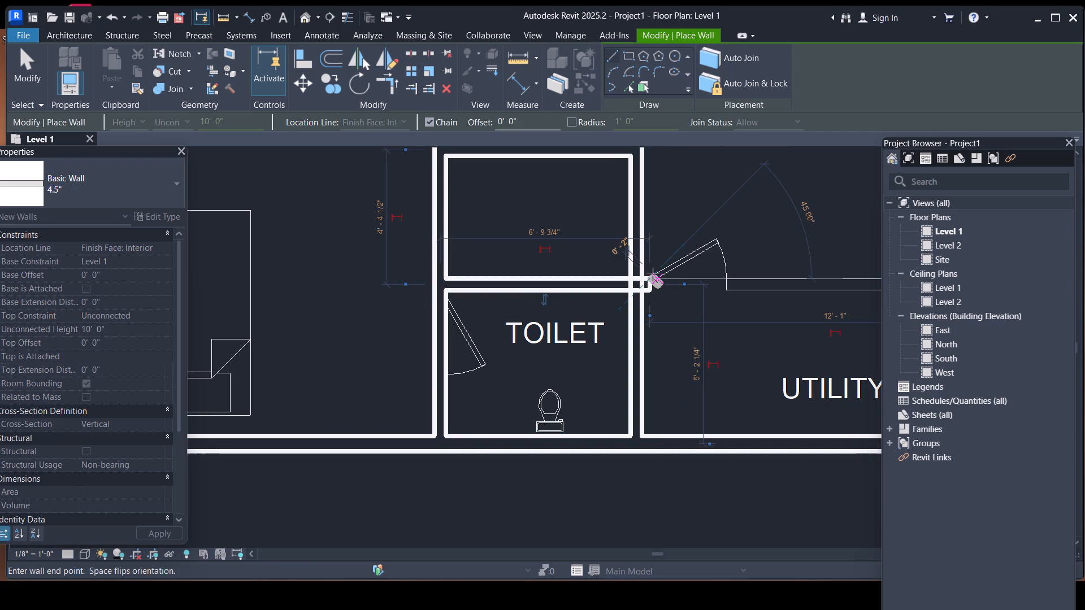
scroll(710, 284, down, 2)
middle_drag(710, 284, 415, 337)
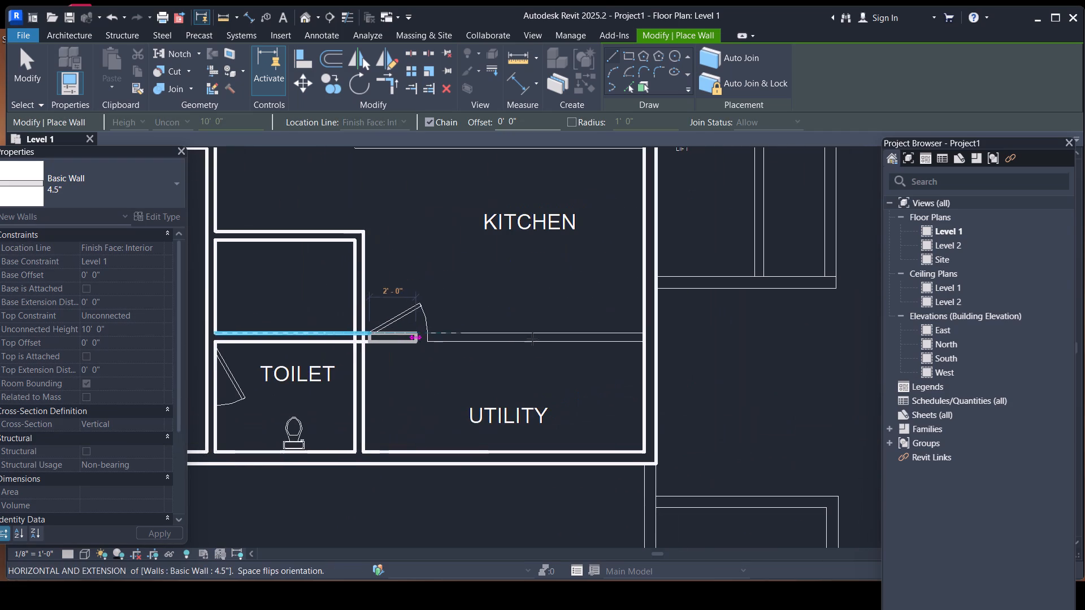
click(639, 330)
key(Escape)
Draw a horizontal 4.5" wall between the drawing hall and kitchen, from the plan line's free end to the outer wall.
scroll(674, 310, down, 5)
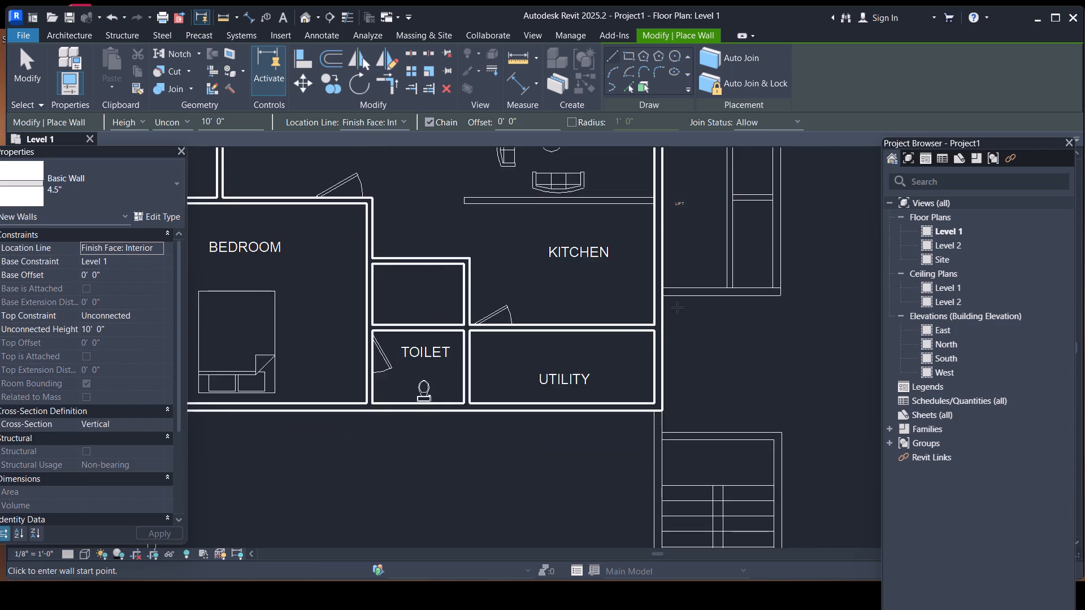
scroll(677, 307, down, 5)
scroll(646, 252, up, 4)
middle_drag(645, 242, 623, 388)
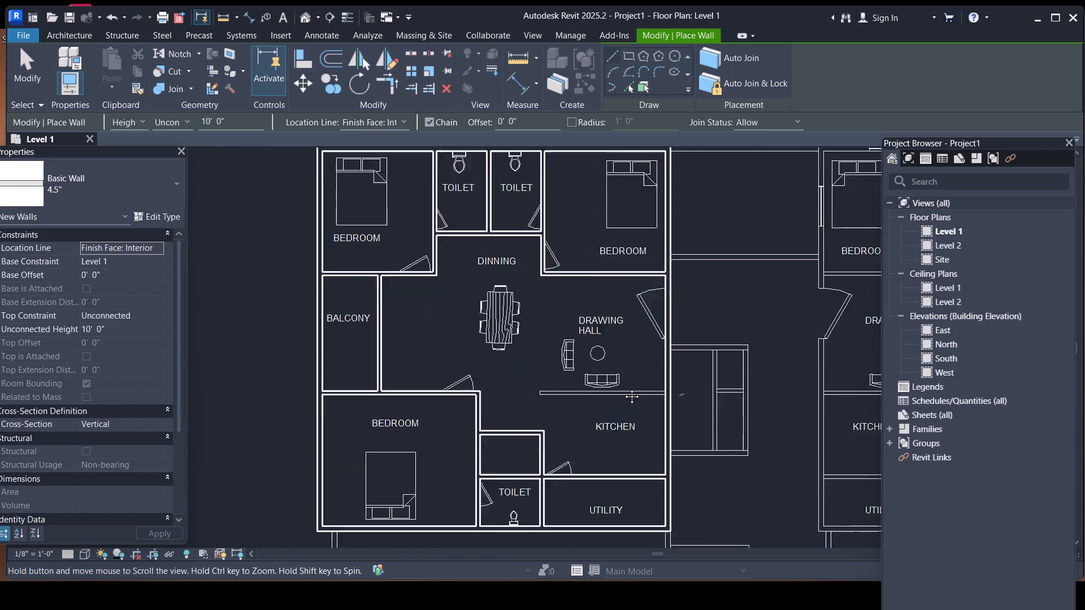
middle_drag(623, 388, 624, 415)
scroll(558, 447, up, 8)
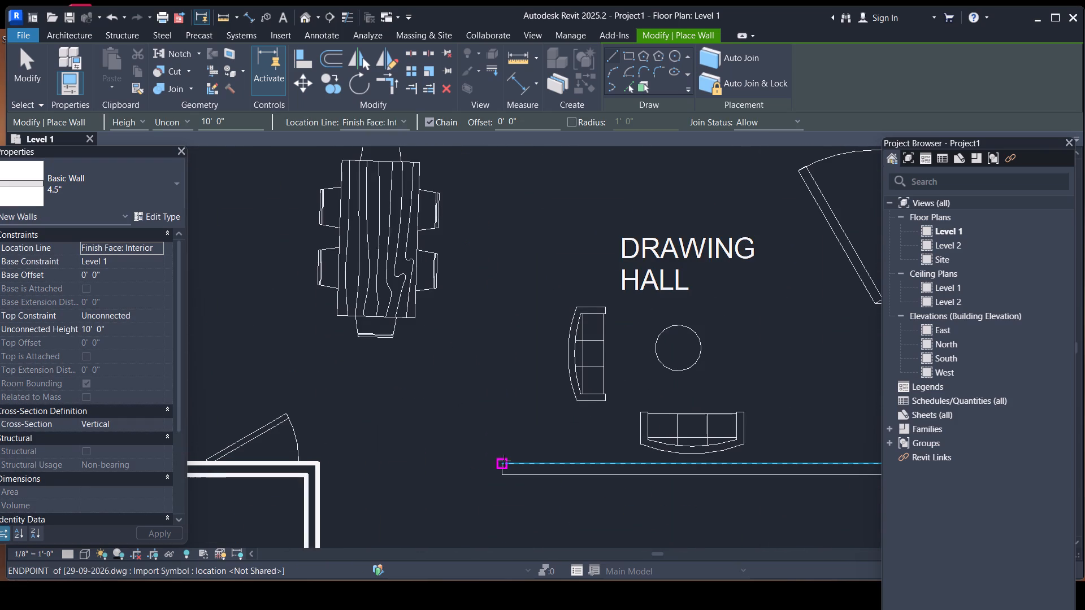
click(504, 461)
key(space)
scroll(688, 435, down, 4)
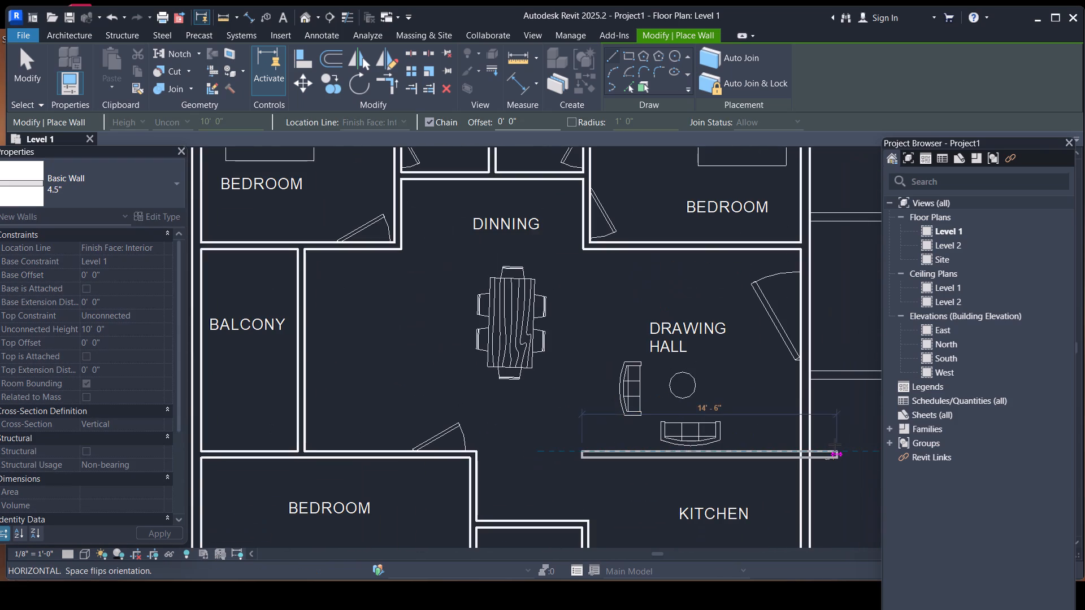
click(799, 445)
key(Escape)
Switch to the 6" wall type and draw the lower-left apartment's left exterior wall, about 49' down from the upper apartment to the bottom corner.
scroll(693, 319, down, 7)
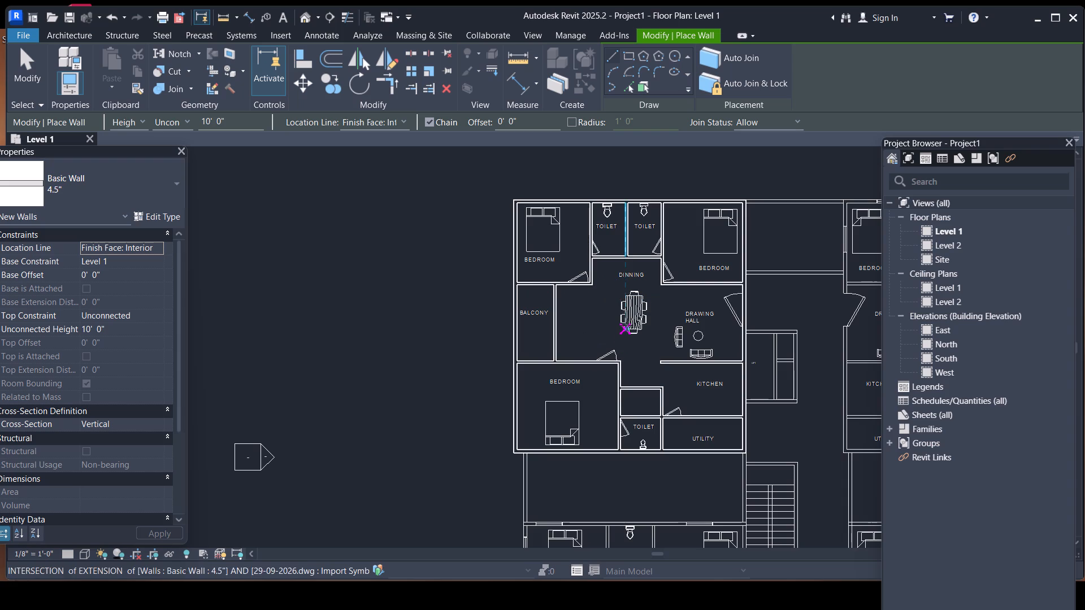
middle_drag(558, 463, 472, 317)
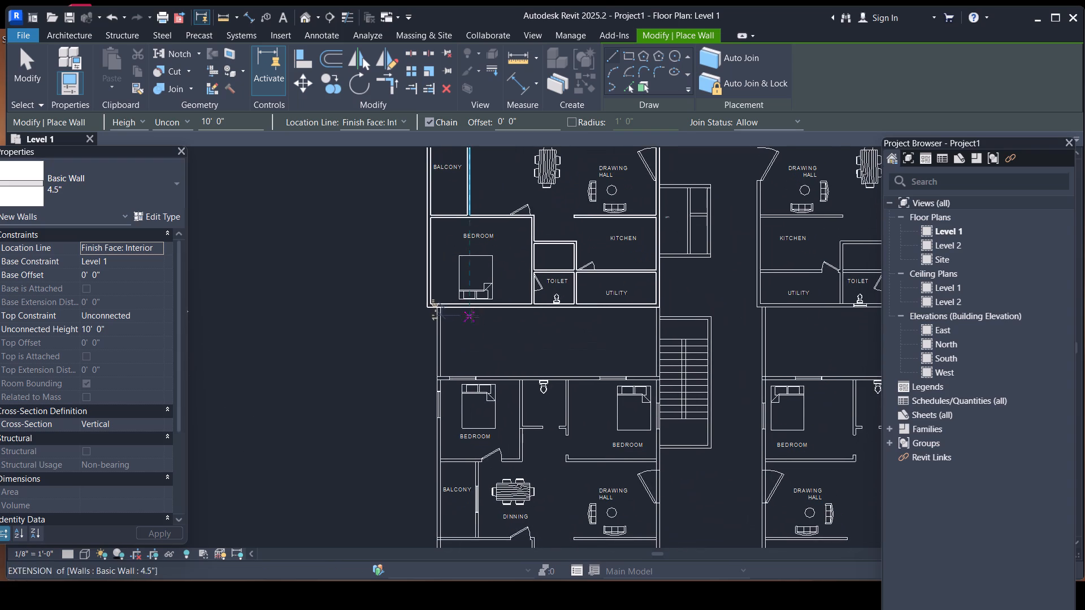
middle_drag(506, 396, 502, 272)
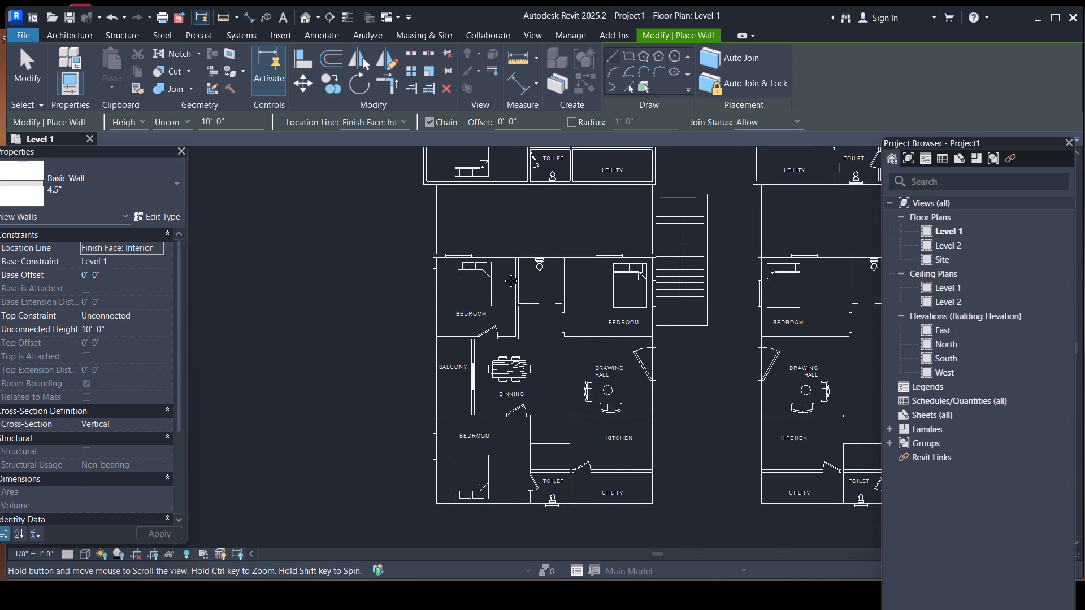
middle_drag(502, 272, 502, 236)
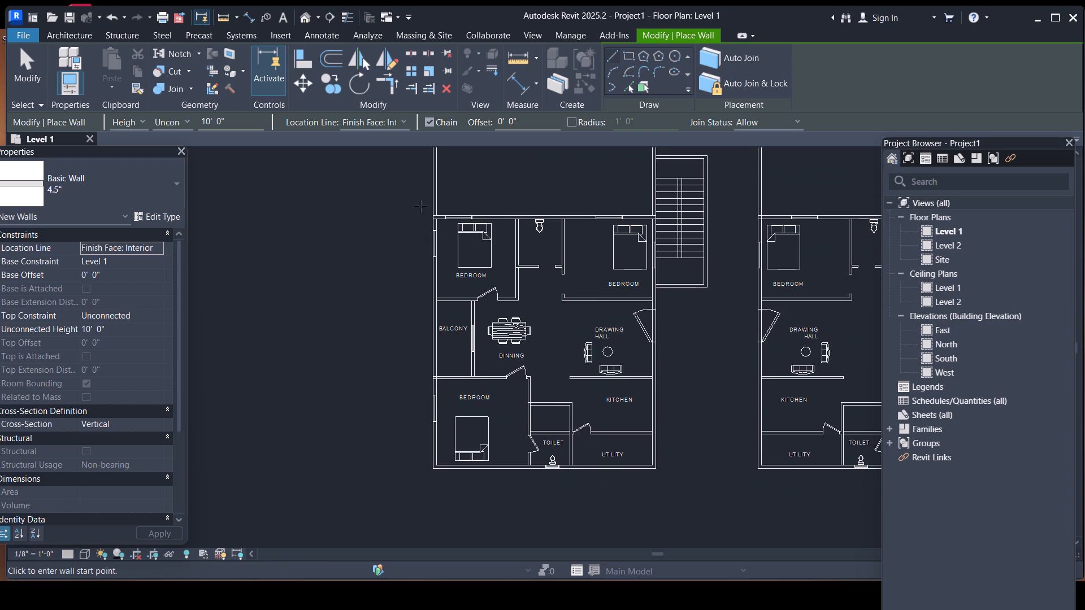
scroll(412, 210, up, 7)
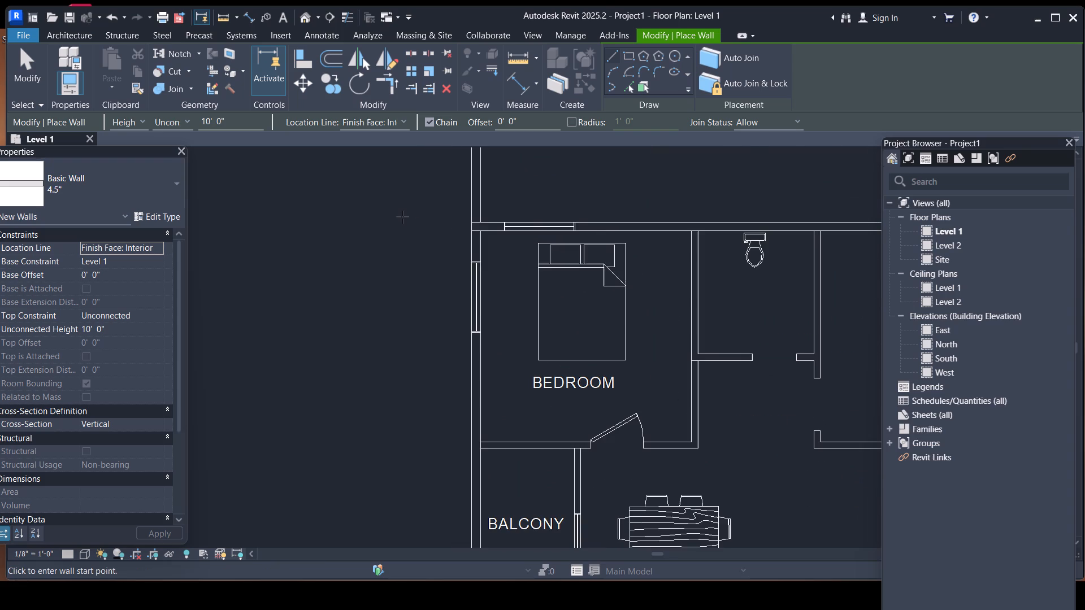
click(175, 186)
click(75, 281)
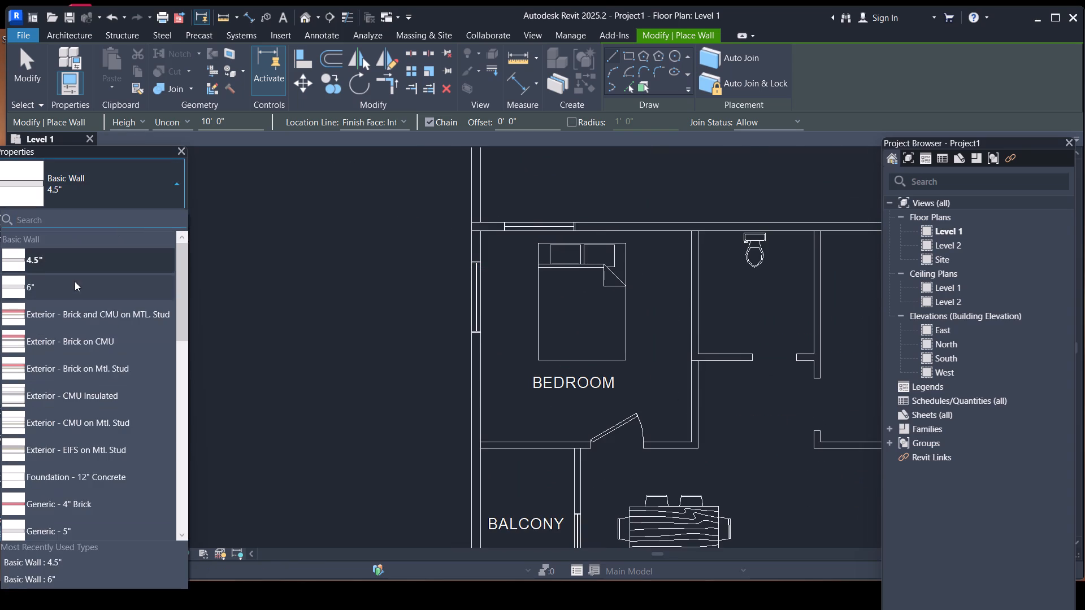
scroll(290, 303, down, 4)
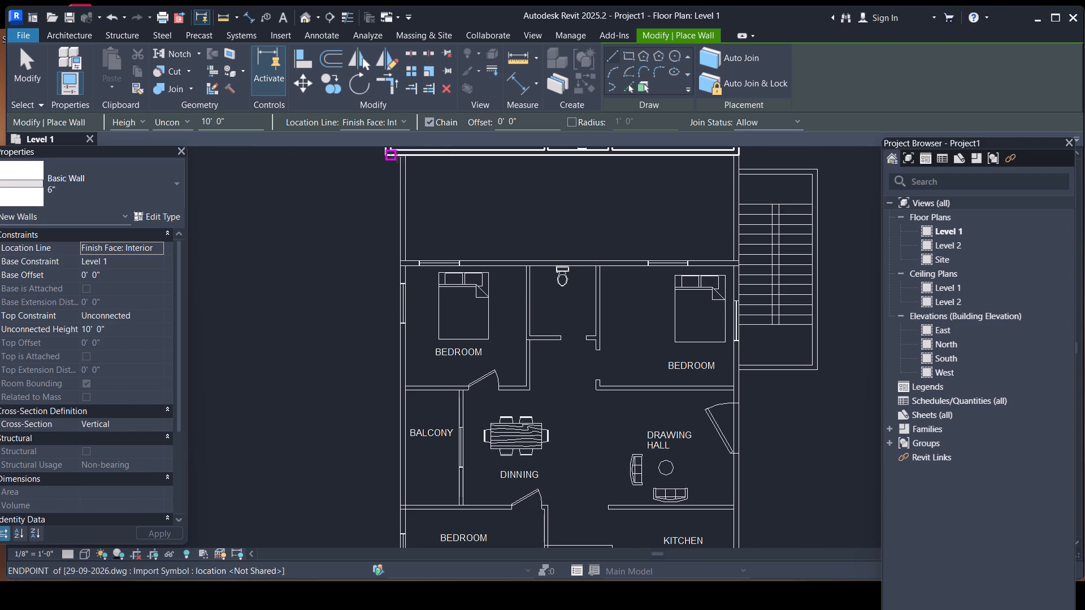
click(399, 156)
middle_drag(413, 423, 442, 305)
click(430, 529)
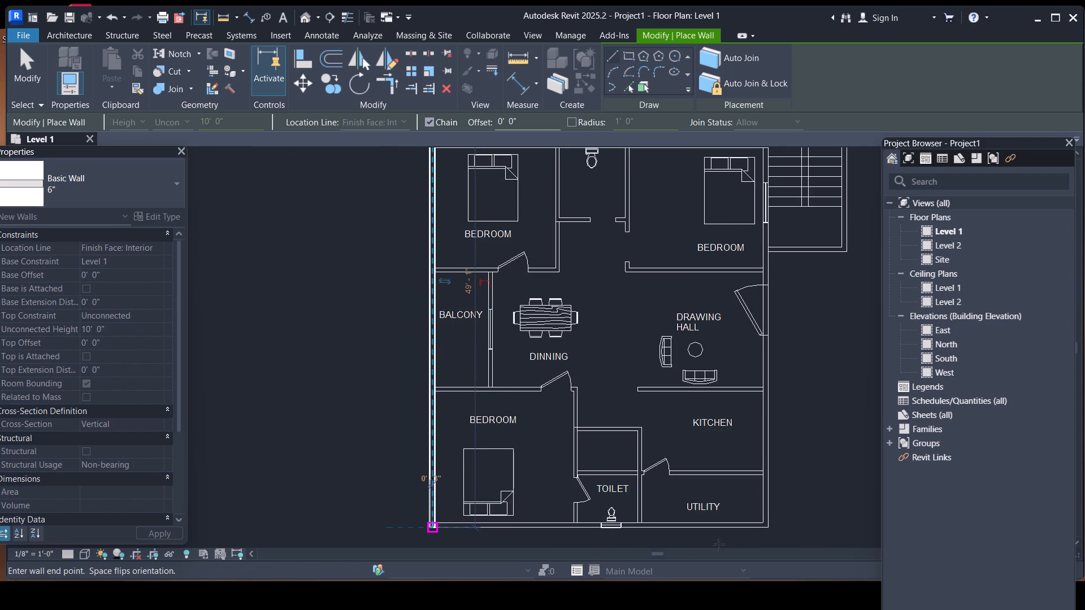
Continue the 6" wall along the lower-left apartment's bottom and up its stair side about 48'-10" to the upper apartment.
click(772, 530)
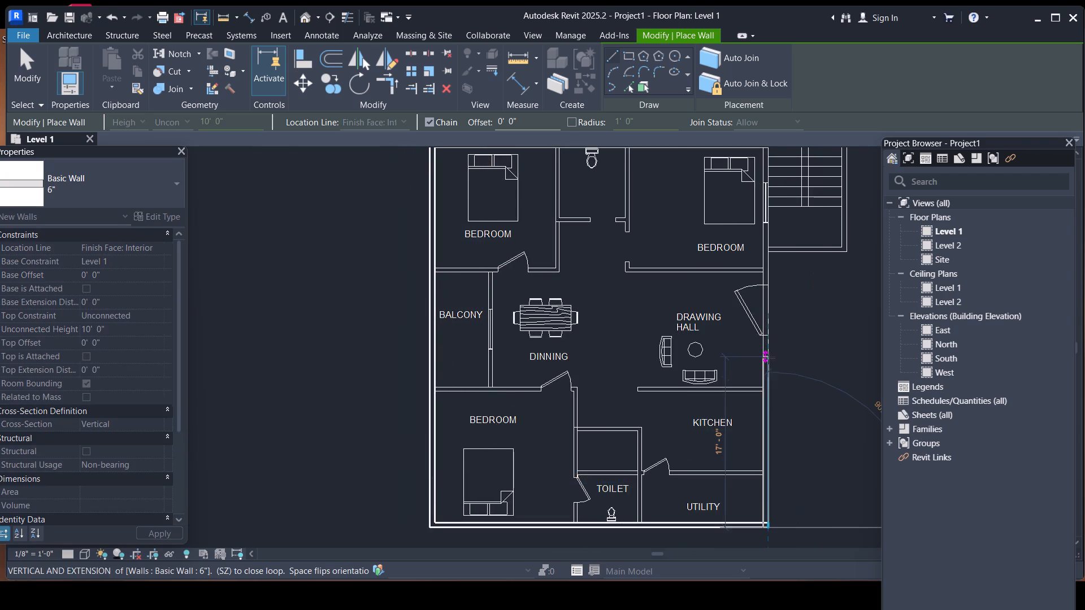
middle_drag(769, 358, 690, 590)
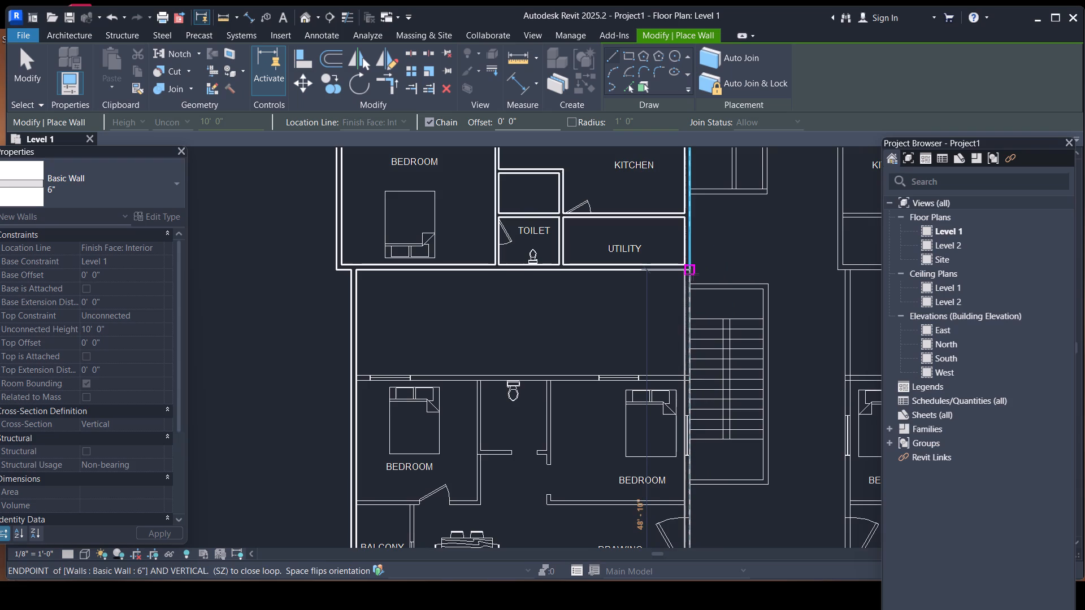
click(692, 274)
key(Escape)
Draw a horizontal 6" wall about 33'-1" along the top of the lower-left apartment's upper bedrooms, between its two side walls.
middle_drag(641, 357, 666, 252)
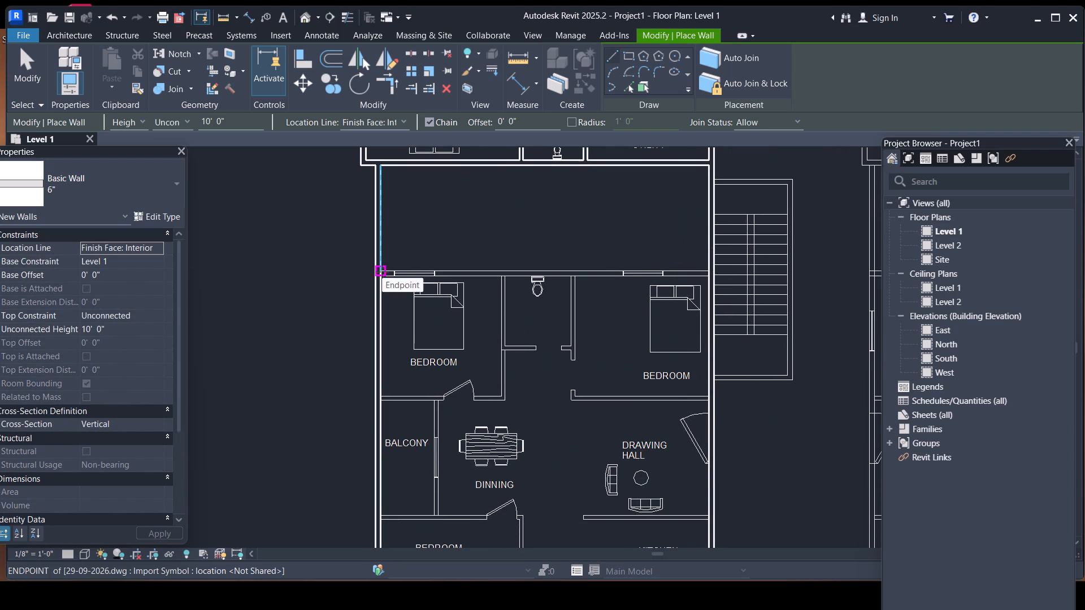
scroll(381, 272, up, 4)
scroll(381, 272, down, 1)
scroll(381, 272, up, 4)
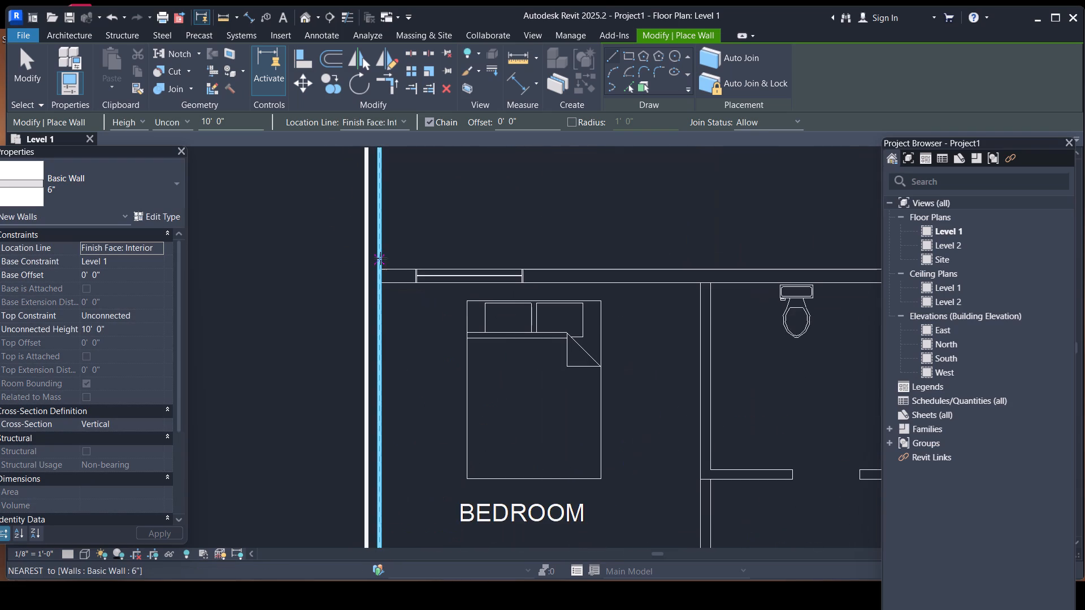
click(379, 269)
key(space)
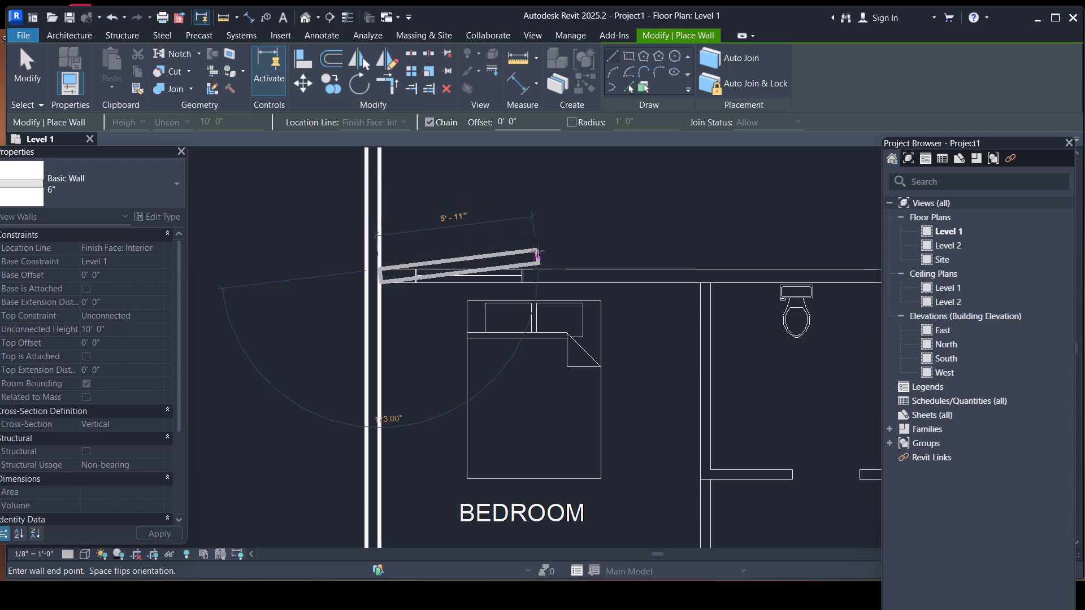
scroll(537, 251, down, 5)
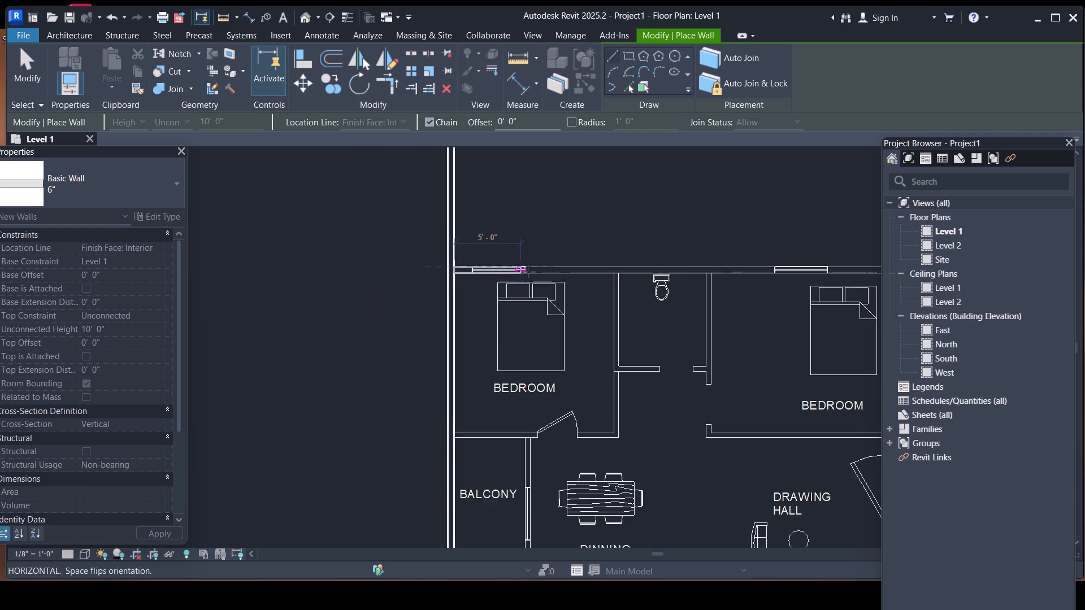
scroll(695, 270, down, 3)
middle_drag(687, 270, 627, 278)
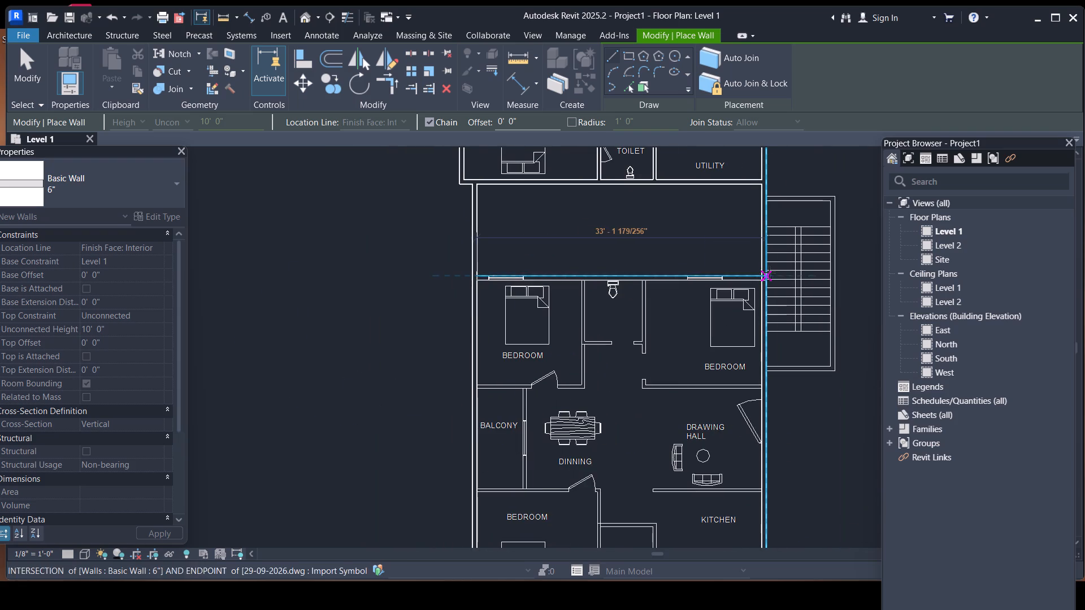
scroll(768, 272, up, 4)
click(757, 274)
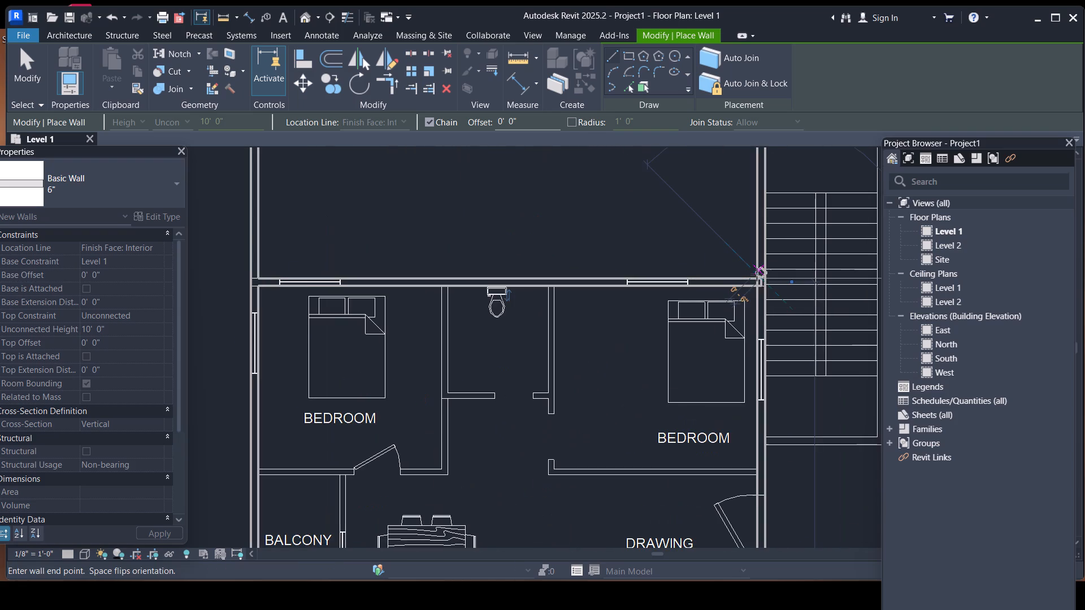
key(Escape)
Draw a 6" top exterior wall about 49'-10 1/2" from the upper-left apartment's corner across the gap to the upper-right apartment's far corner.
scroll(720, 245, down, 5)
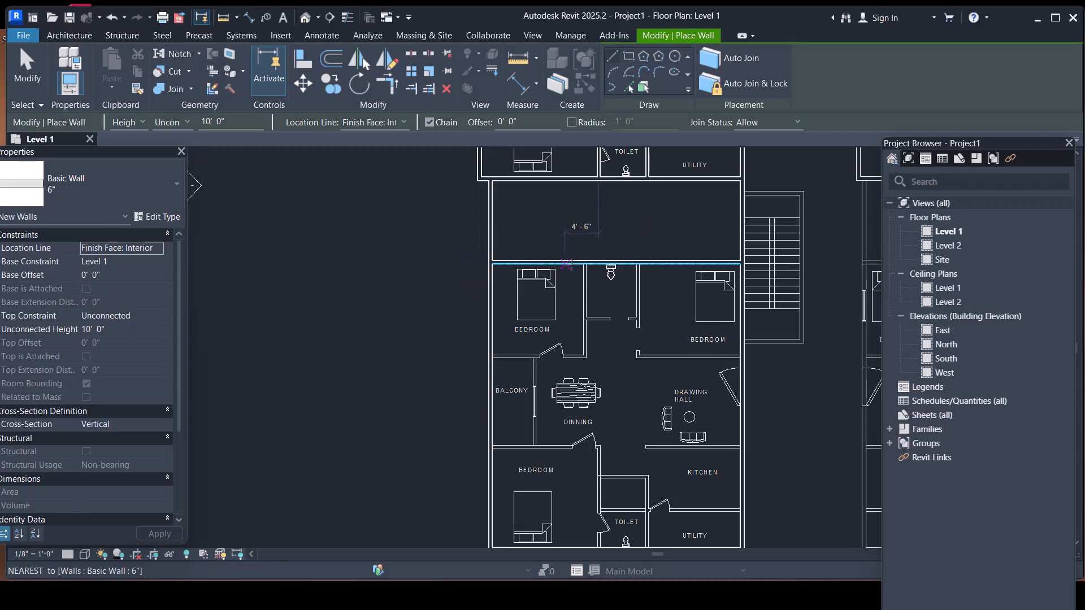
scroll(788, 413, down, 1)
middle_drag(788, 413, 514, 490)
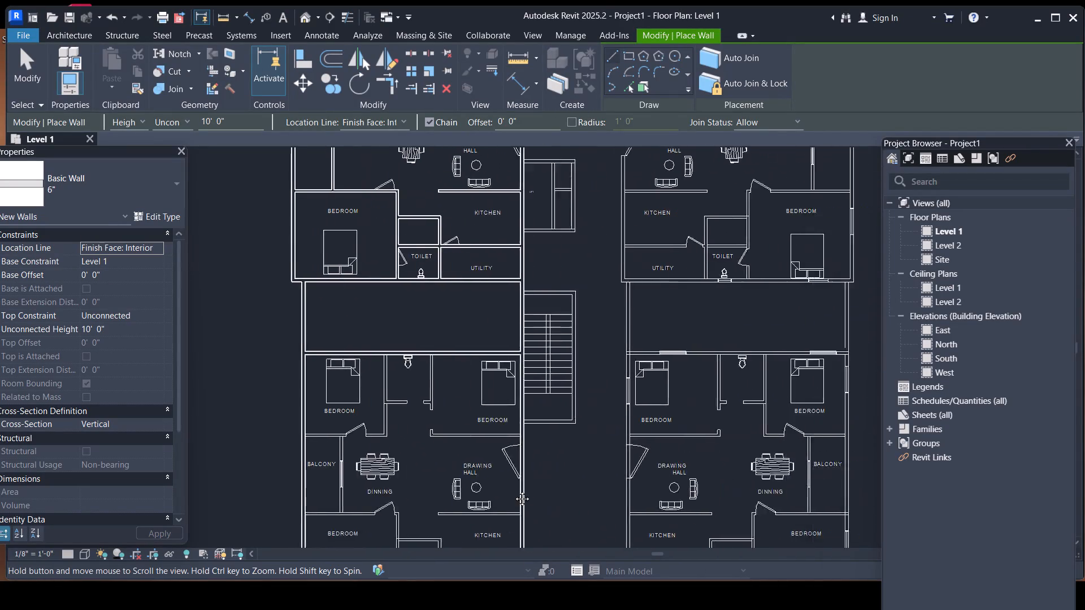
middle_drag(514, 490, 479, 513)
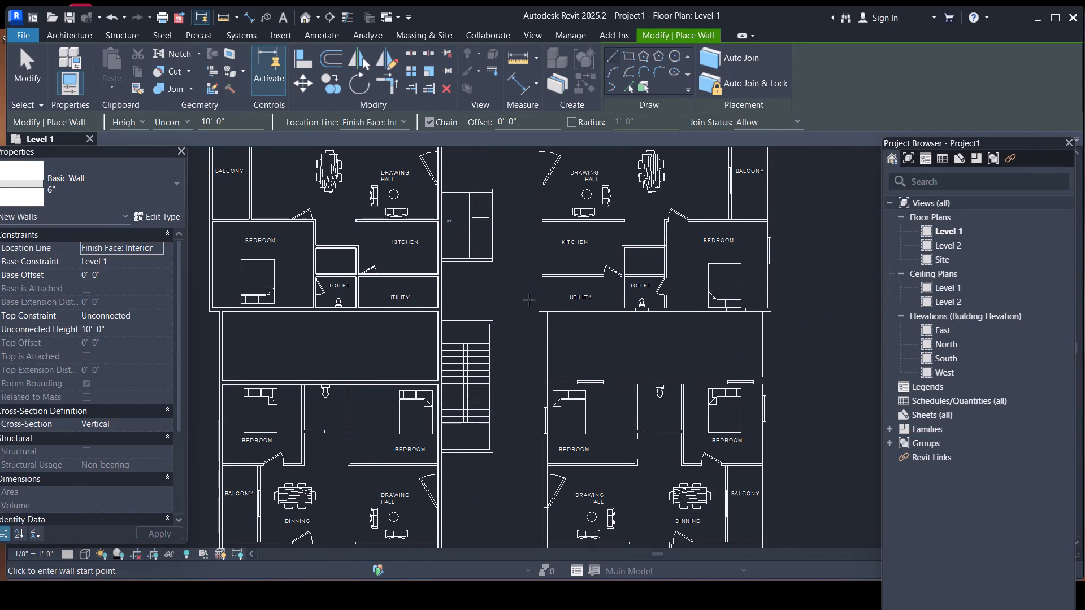
middle_drag(534, 304, 485, 545)
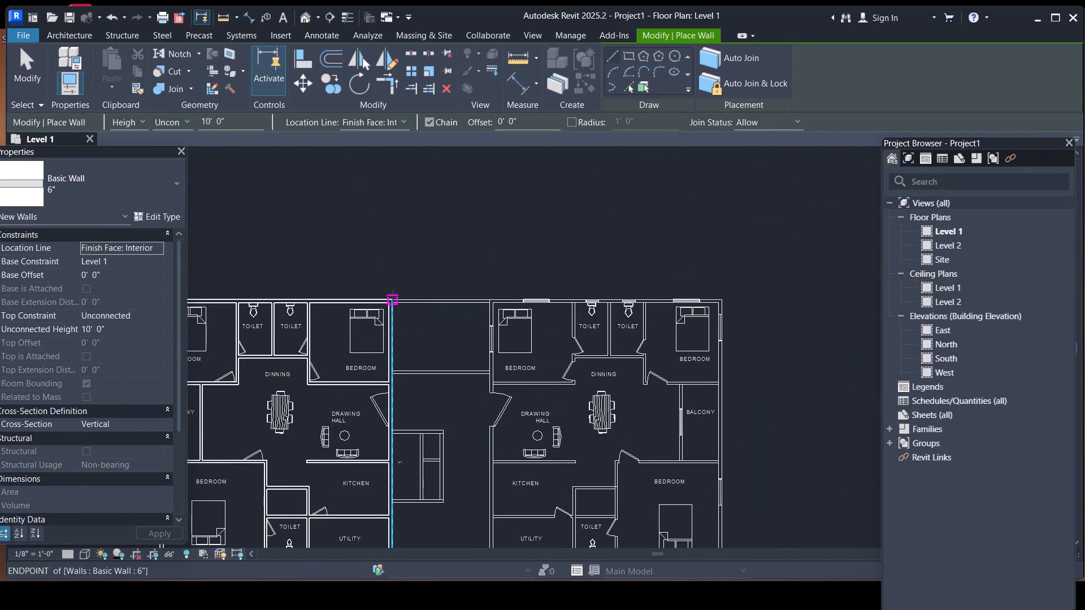
scroll(393, 296, up, 4)
click(393, 298)
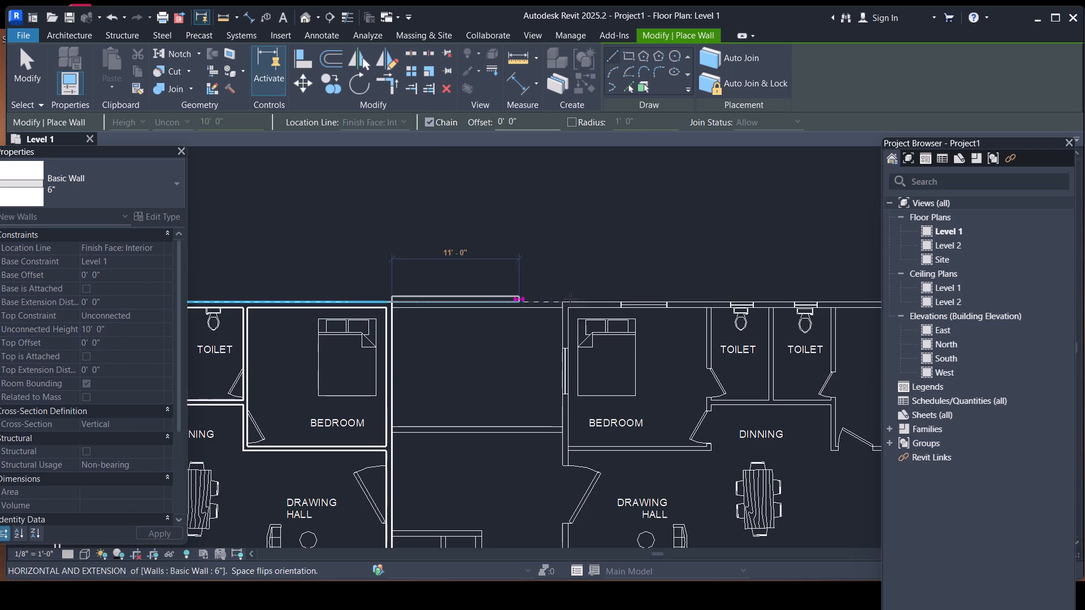
key(space)
scroll(637, 291, down, 8)
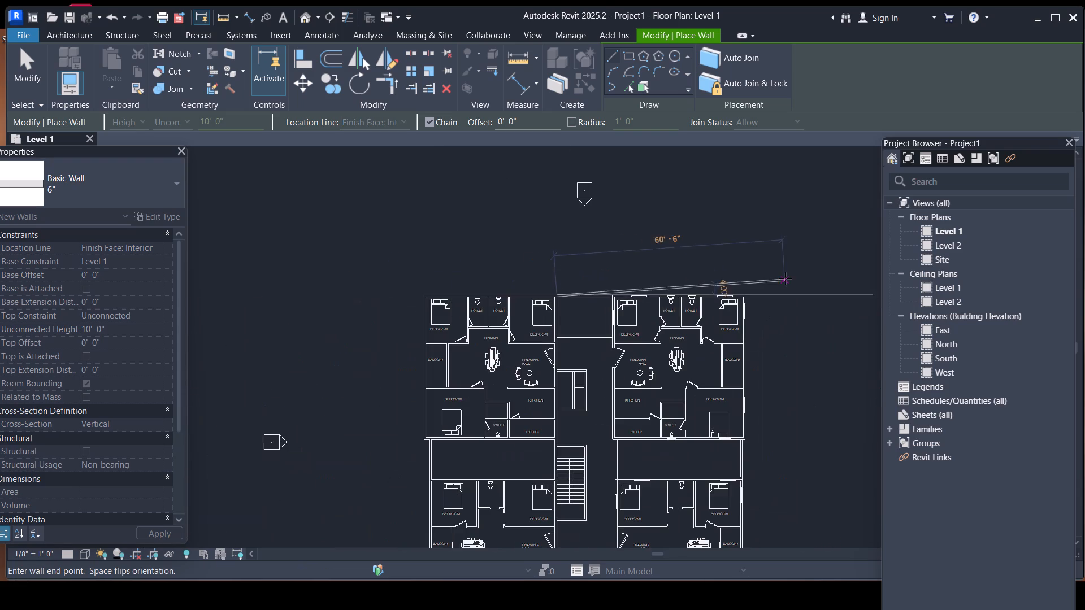
scroll(753, 295, up, 9)
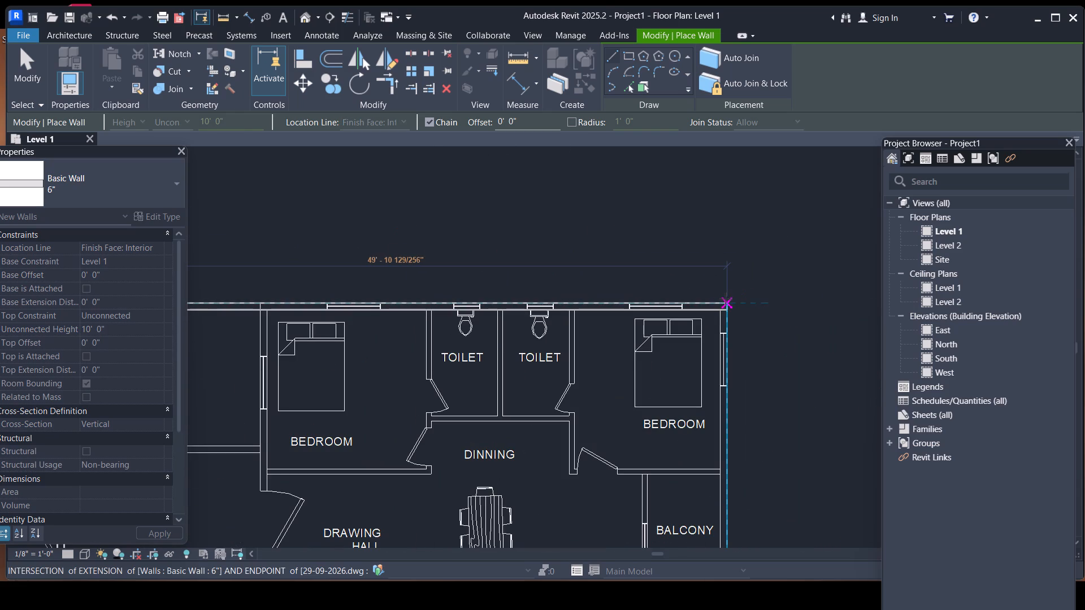
click(727, 304)
Continue the 6" exterior wall about 37'-10" down the upper-right apartment's balcony side to its bottom corner.
scroll(725, 422, down, 3)
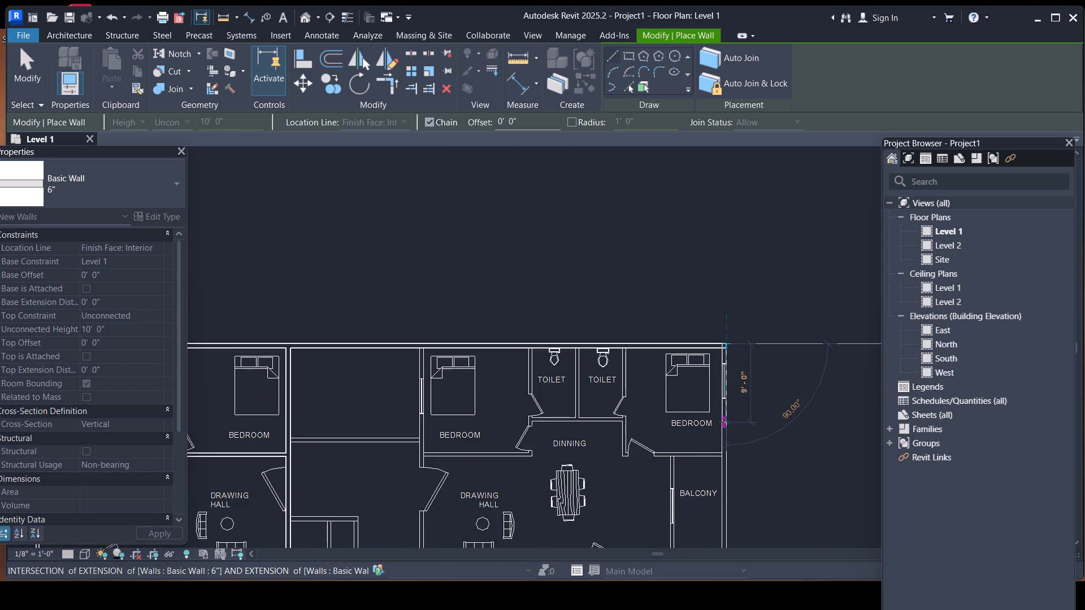
middle_drag(724, 407, 724, 297)
scroll(719, 477, up, 4)
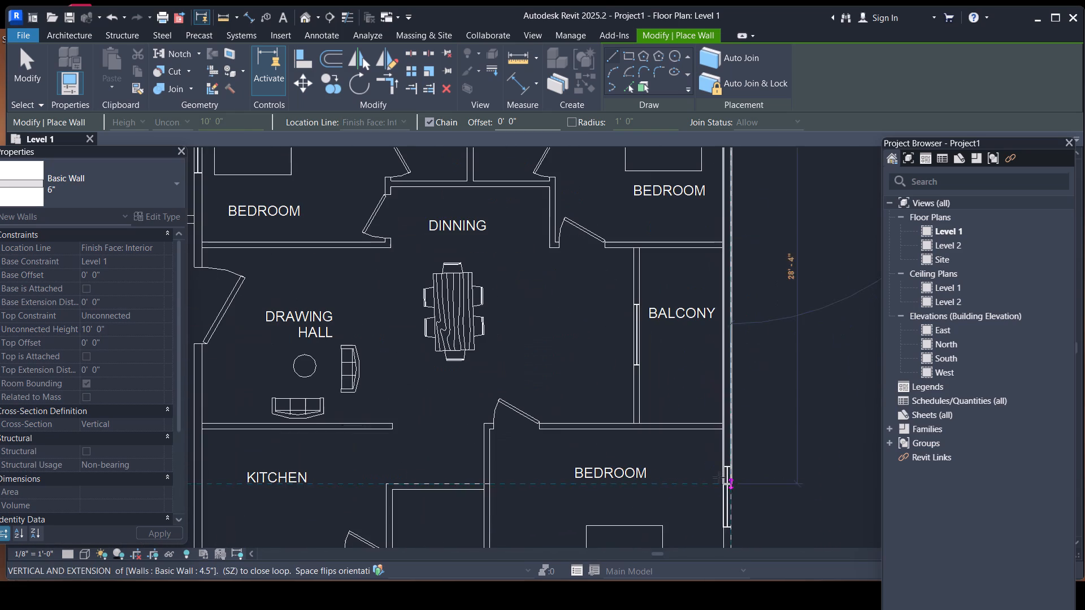
scroll(729, 464, down, 4)
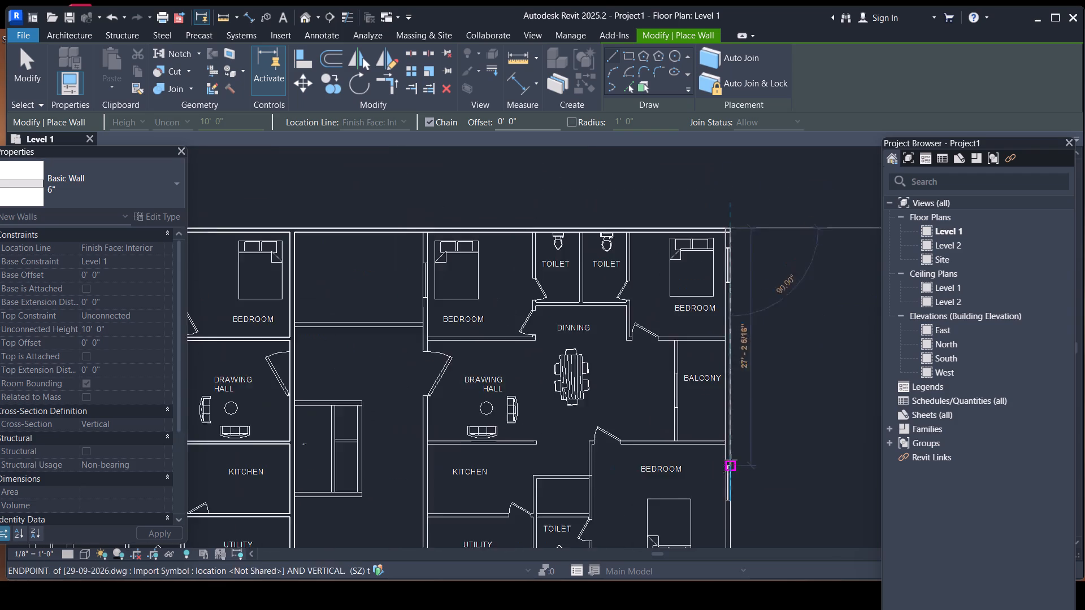
scroll(734, 452, down, 3)
middle_drag(741, 457, 737, 359)
scroll(730, 419, up, 4)
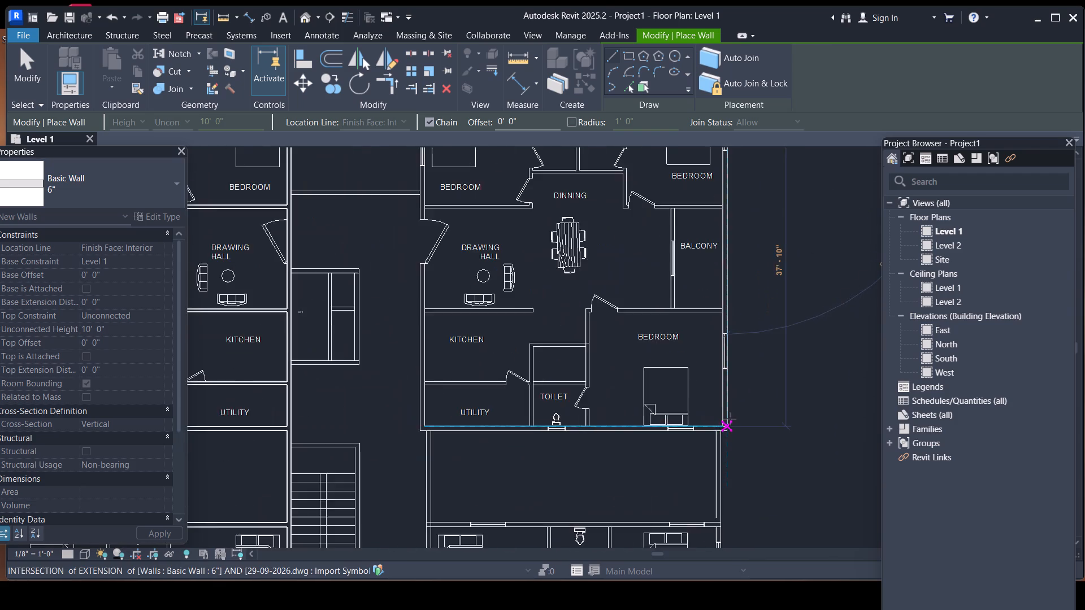
scroll(730, 419, up, 4)
click(727, 439)
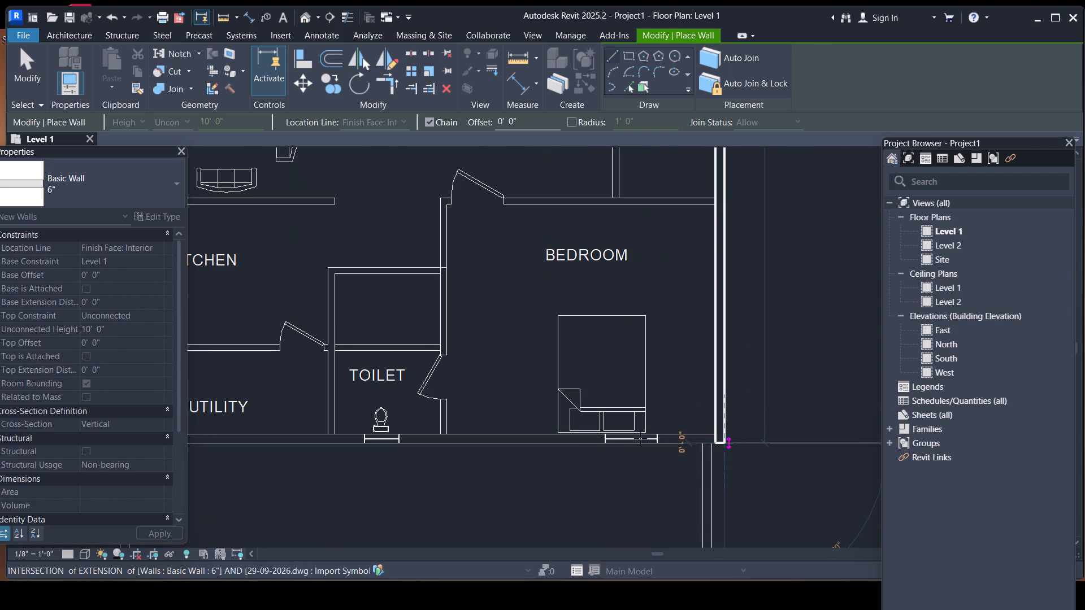
Continue the 6" exterior wall about 35'-1 1/2" along the upper-right apartment's bottom to the outer corner beside the utility.
middle_drag(621, 439, 790, 394)
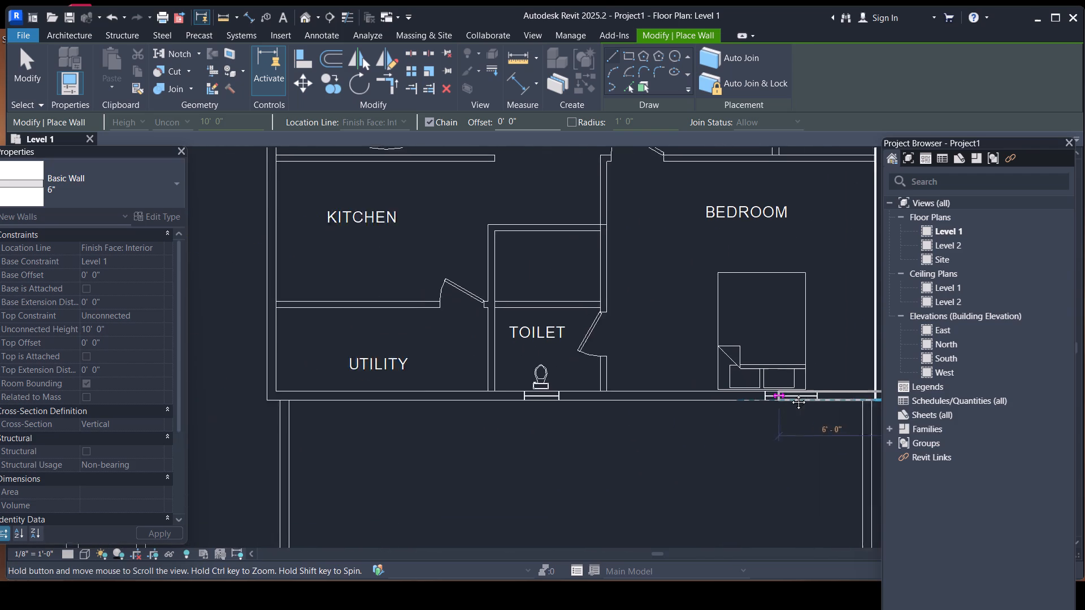
middle_drag(790, 394, 797, 394)
scroll(565, 400, down, 6)
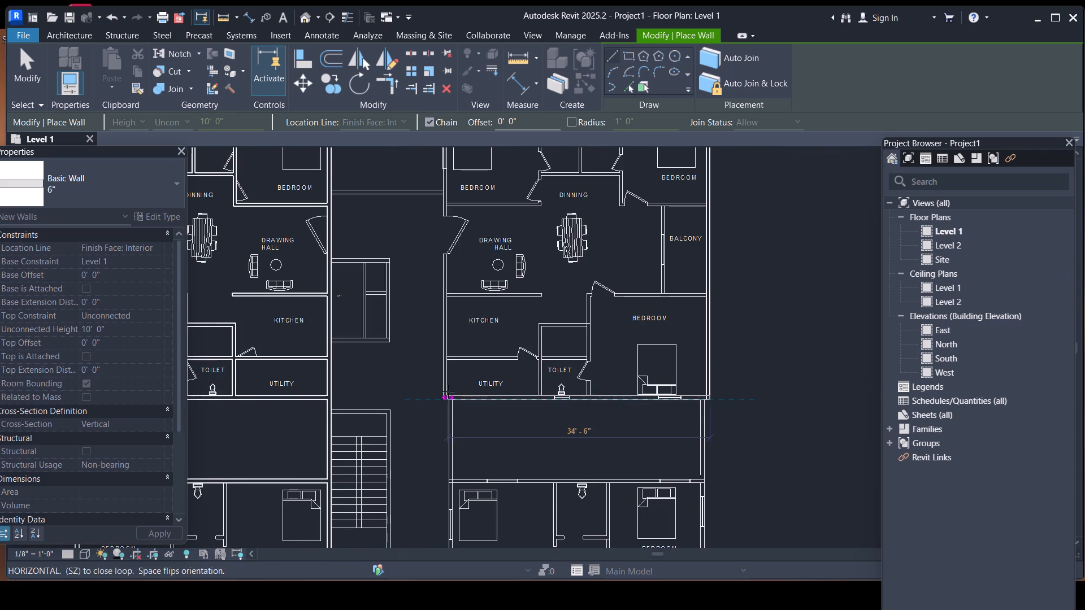
scroll(446, 394, up, 8)
click(454, 395)
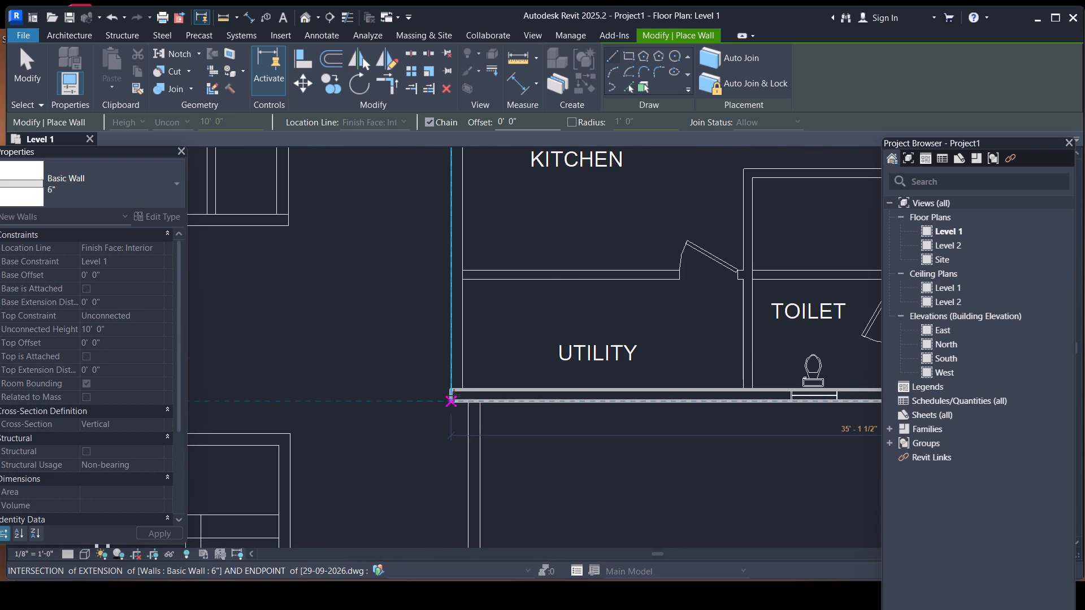
Continue the 6" exterior wall from the utility's outer corner up the upper-right apartment's inner side to the top exterior wall.
scroll(452, 305, down, 2)
middle_drag(452, 305, 492, 429)
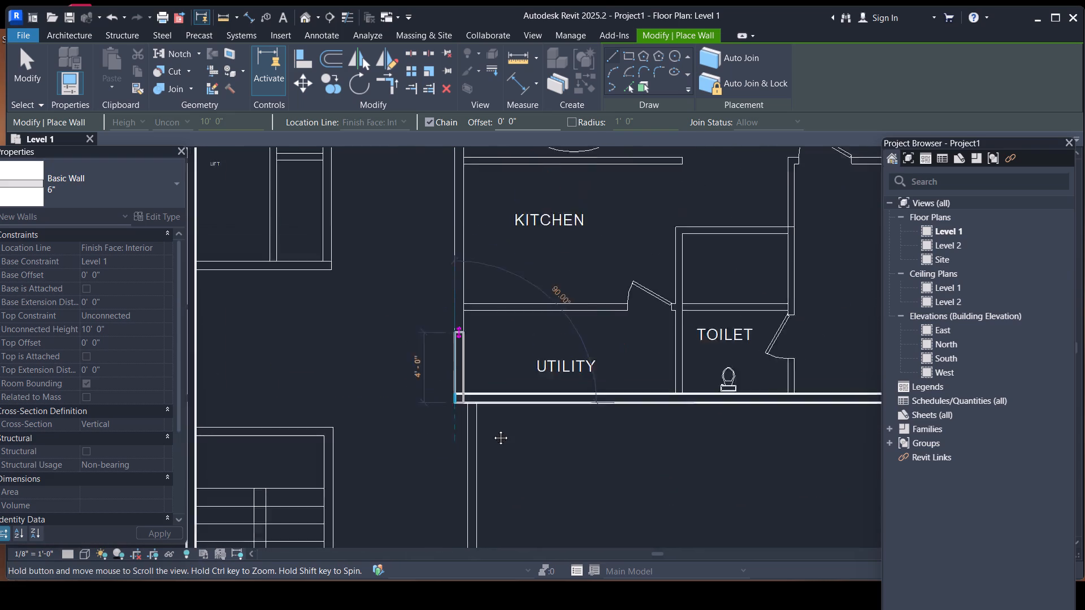
middle_drag(492, 429, 573, 596)
scroll(579, 303, down, 3)
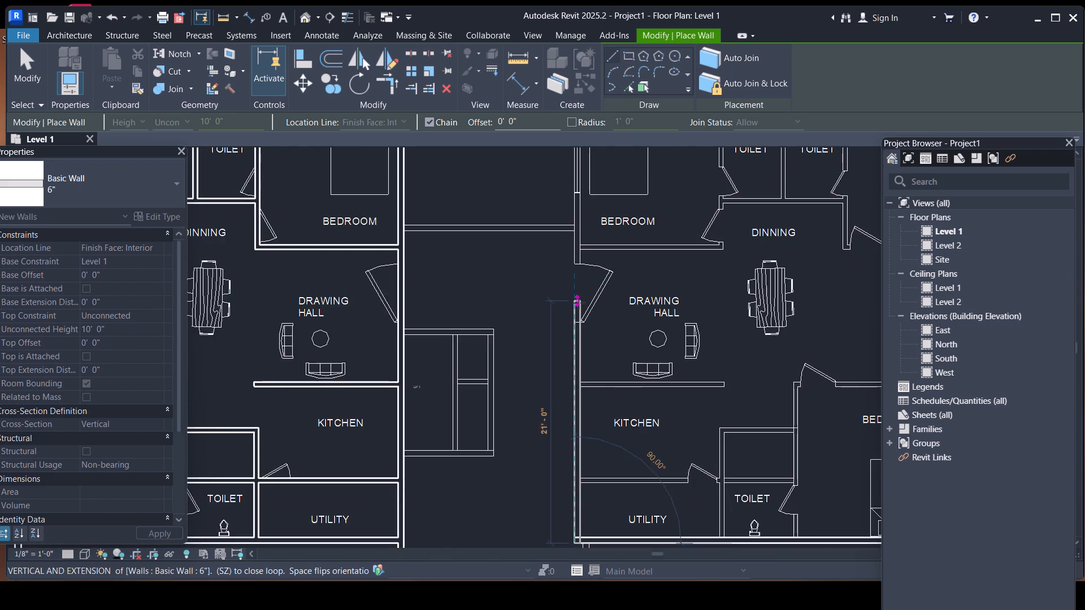
scroll(579, 303, down, 2)
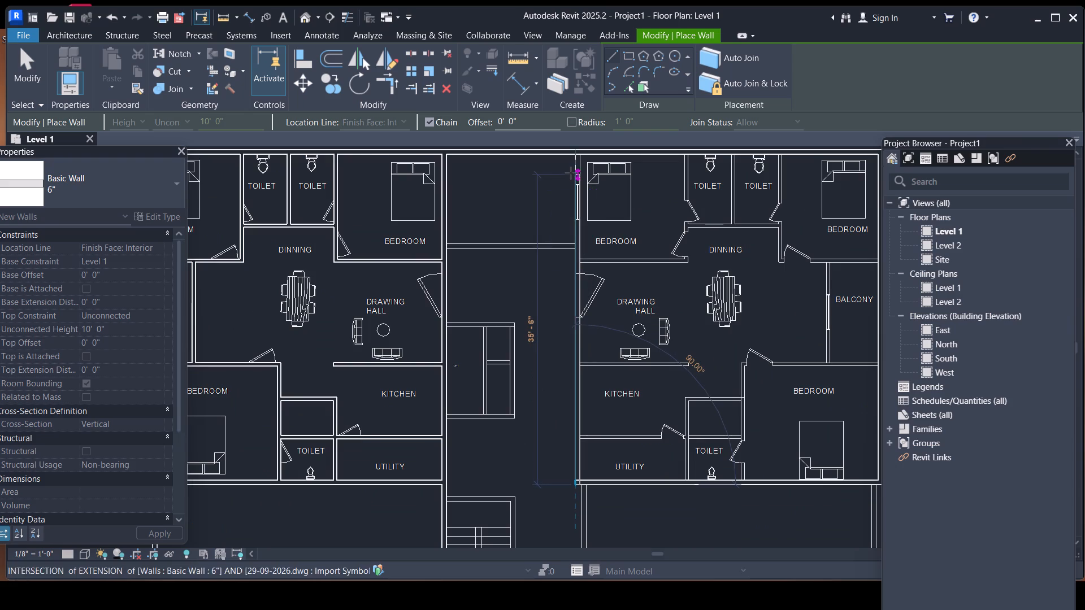
middle_drag(572, 155, 579, 202)
scroll(578, 202, up, 9)
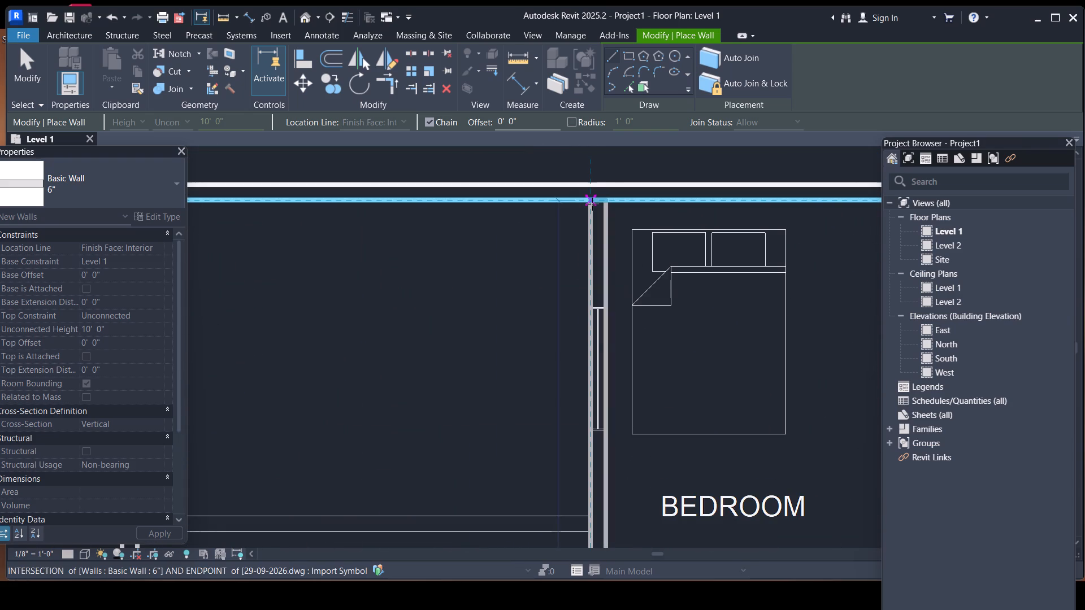
click(592, 204)
key(Escape)
Draw a horizontal 6" wall about 14'-9" across the central gap between the two upper apartments, beside their inner bedrooms.
scroll(627, 238, down, 8)
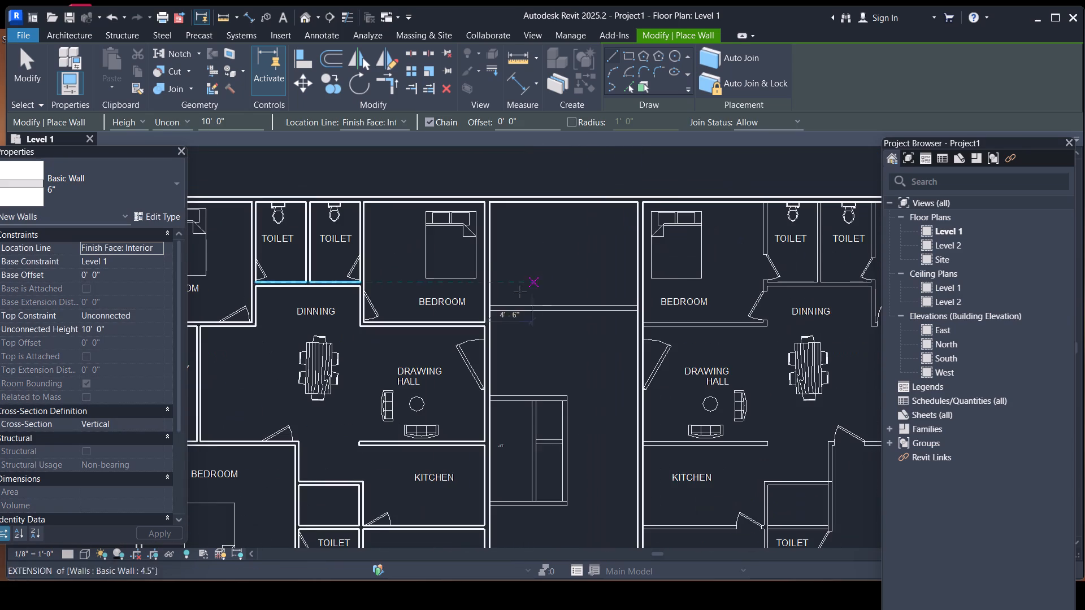
click(489, 306)
key(space)
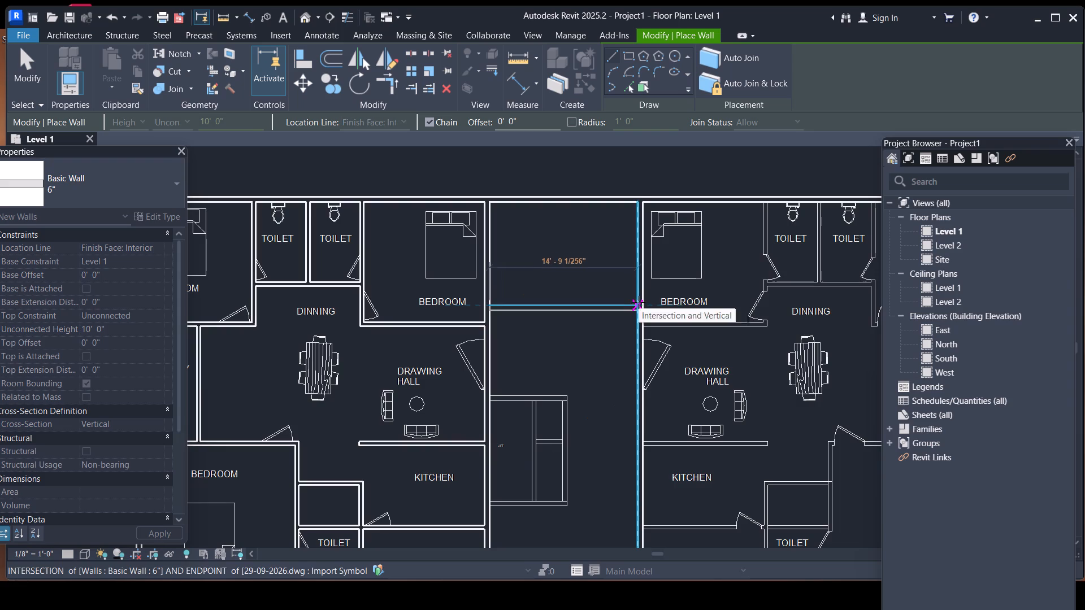
scroll(639, 302, up, 4)
click(634, 303)
key(Escape)
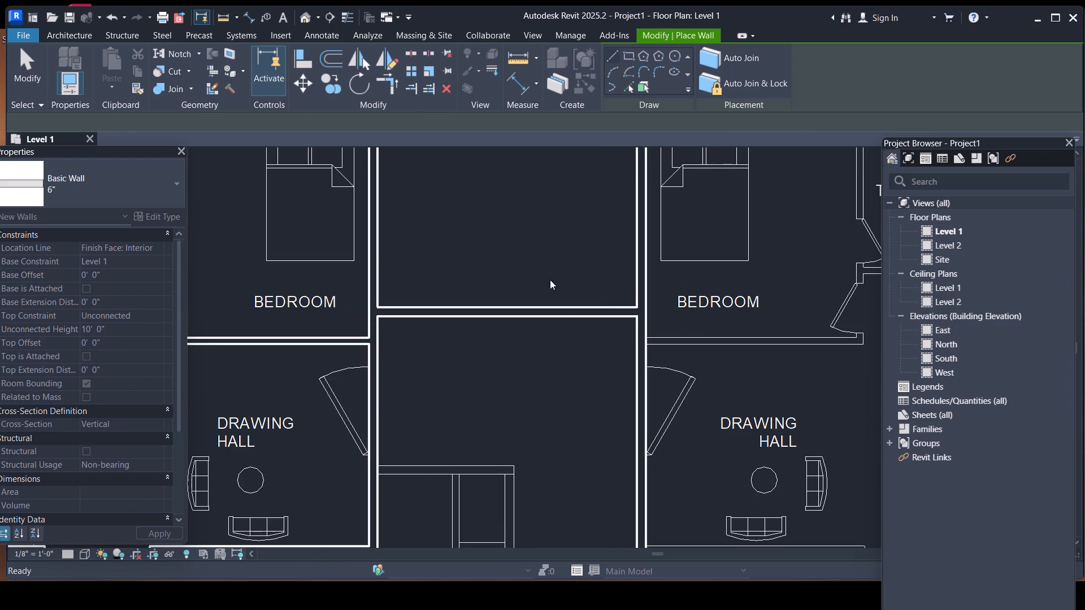
scroll(550, 278, down, 3)
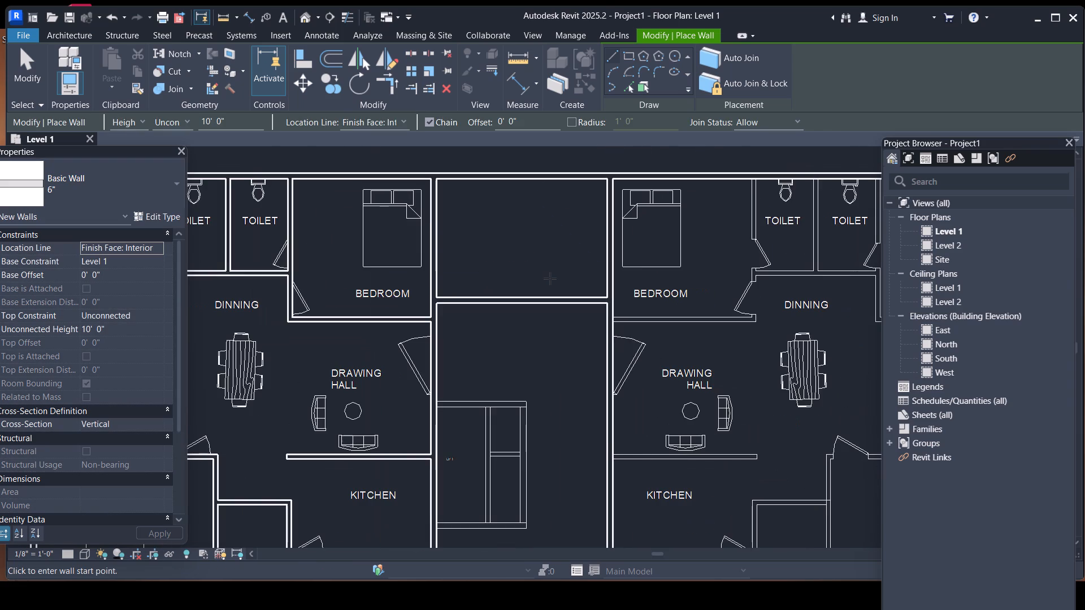
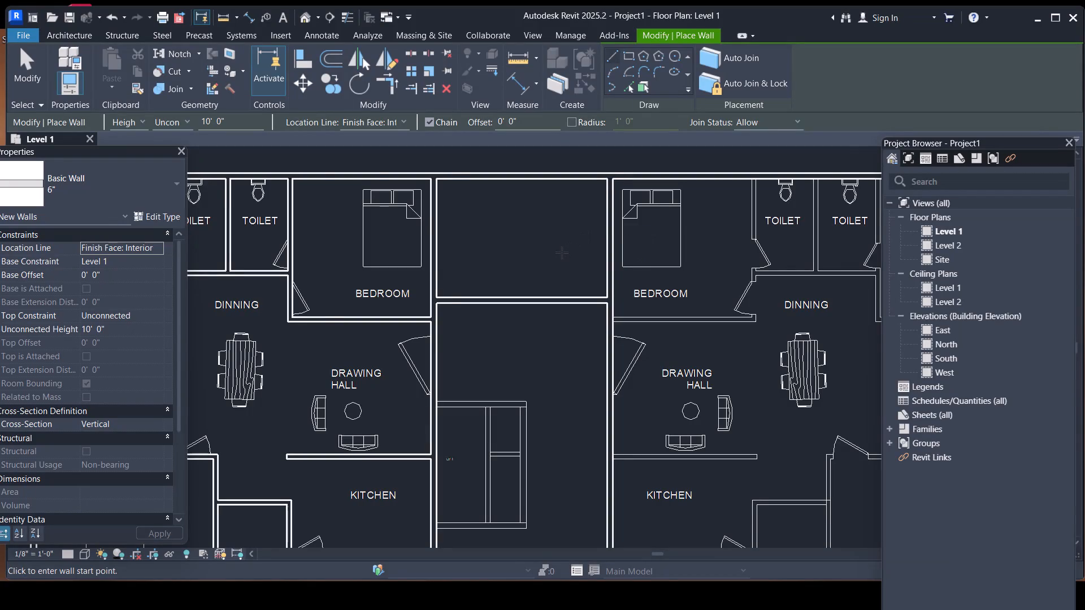
Draw a 6" exterior wall about 49' along the lower-right apartment's inner side, from the upper-right apartment's bottom wall to the bottom corner.
scroll(562, 252, down, 3)
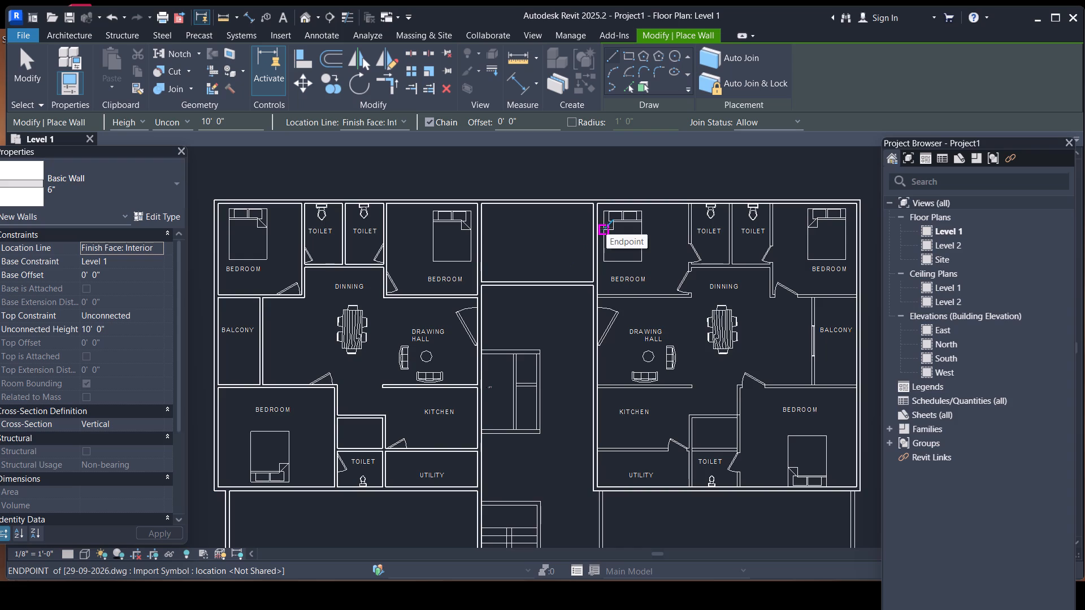
scroll(558, 226, down, 2)
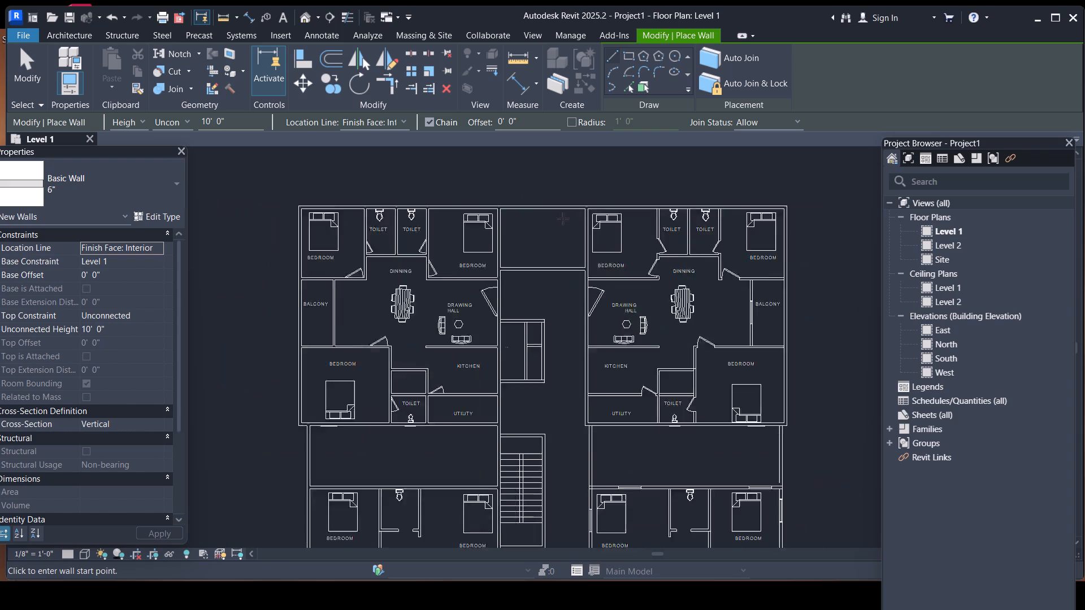
scroll(563, 219, down, 1)
scroll(697, 215, up, 9)
scroll(522, 213, down, 5)
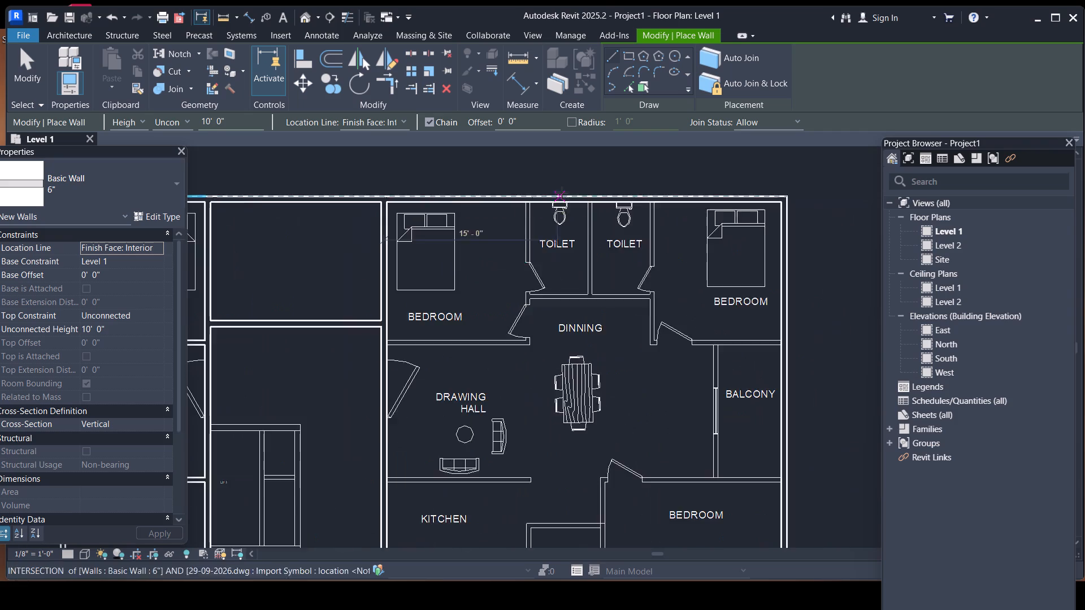
scroll(562, 193, down, 7)
scroll(547, 314, up, 4)
scroll(568, 394, up, 4)
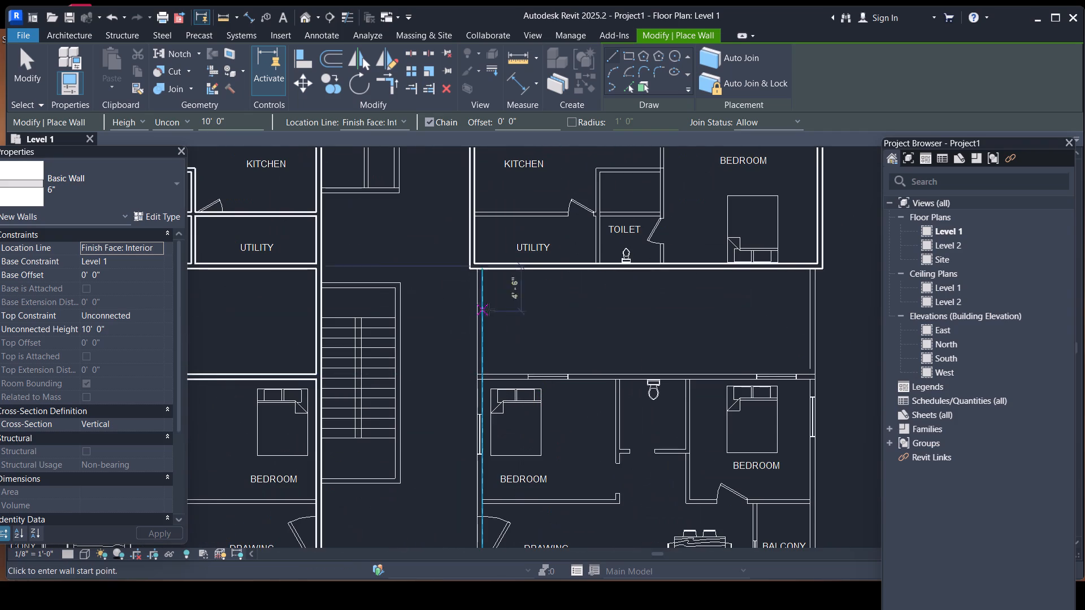
click(478, 273)
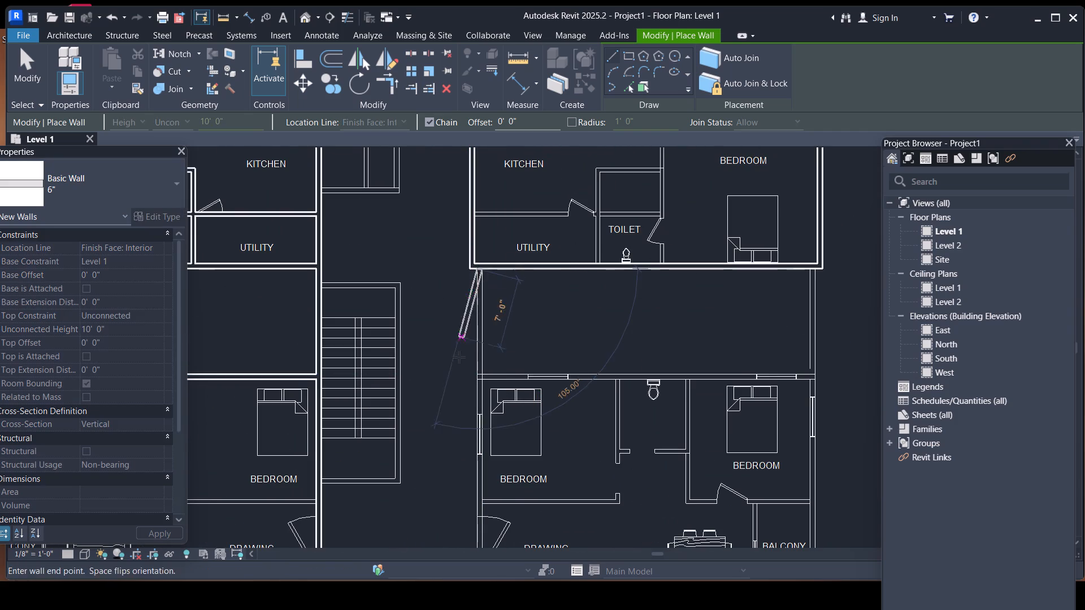
scroll(506, 359, down, 2)
middle_drag(506, 359, 483, 208)
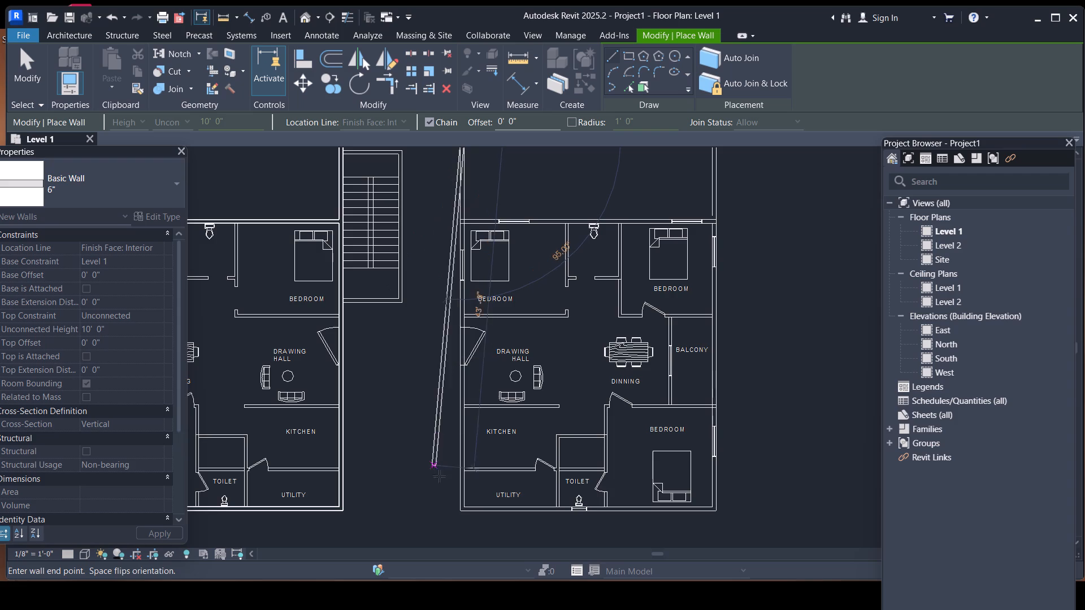
click(459, 512)
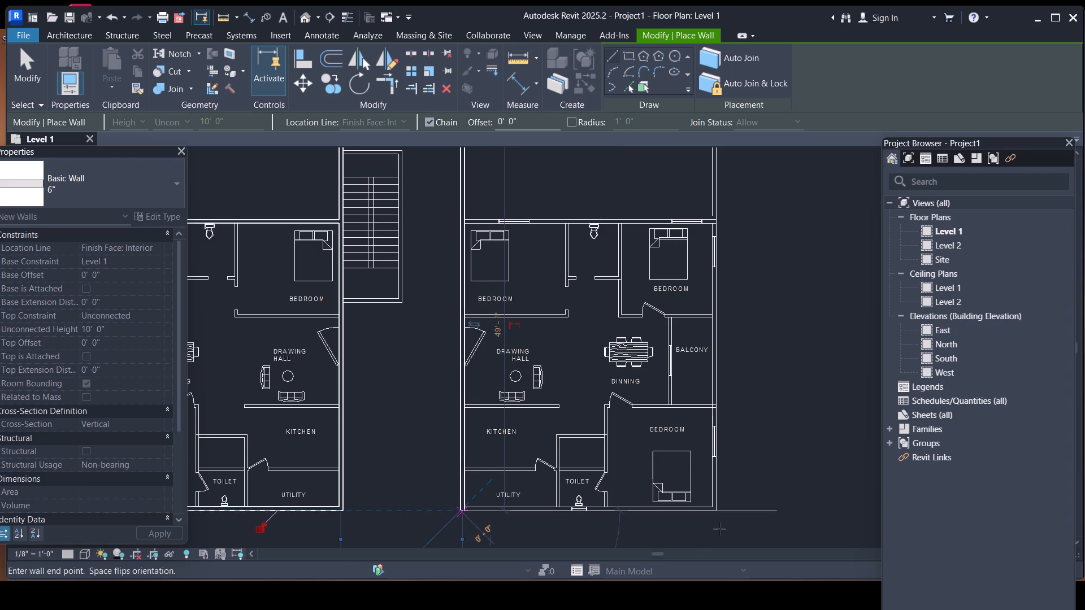
Continue the 6" exterior wall along the lower-right apartment's bottom and up its balcony side to the upper-right apartment's bottom wall.
click(720, 513)
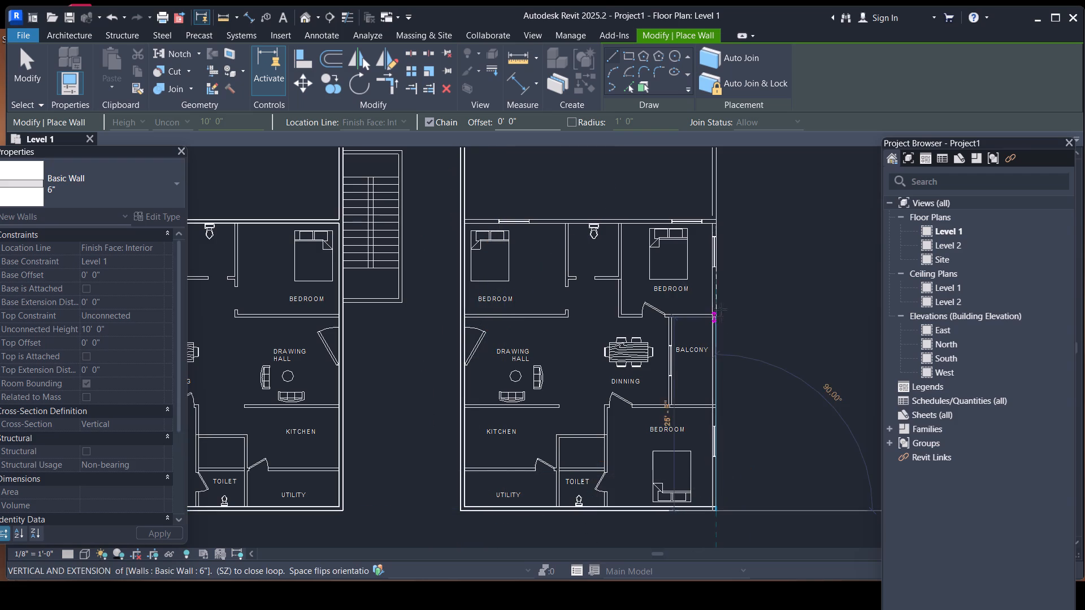
middle_drag(722, 263, 743, 374)
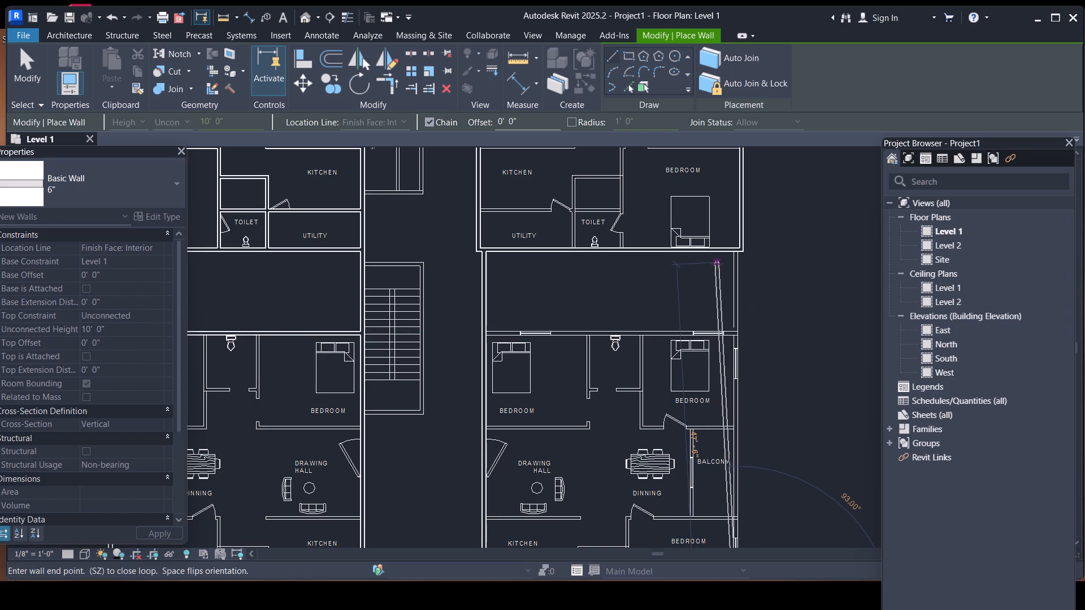
scroll(731, 255, up, 8)
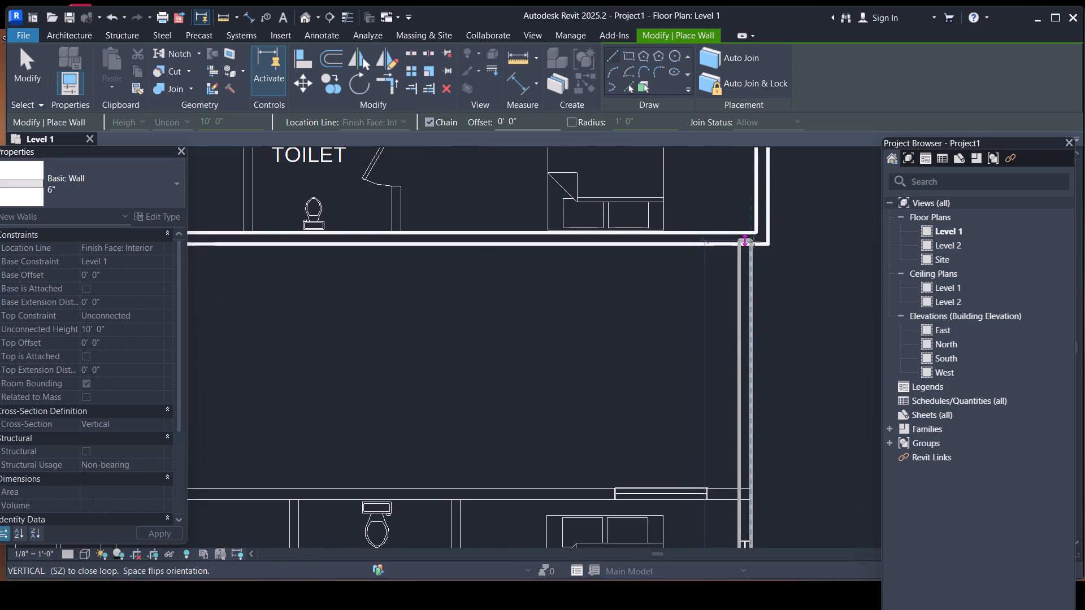
click(753, 242)
key(Escape)
key(grave)
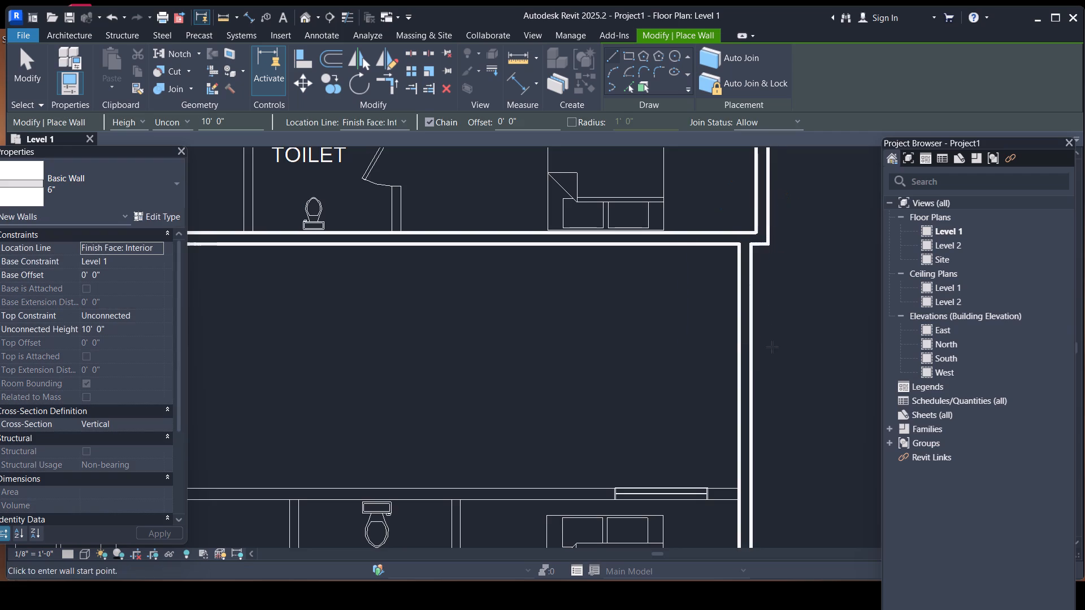
Draw a horizontal 6" wall above the lower-right apartment's two upper bedrooms, from its outer side wall to its inner side wall.
scroll(659, 377, down, 3)
middle_drag(431, 350, 464, 315)
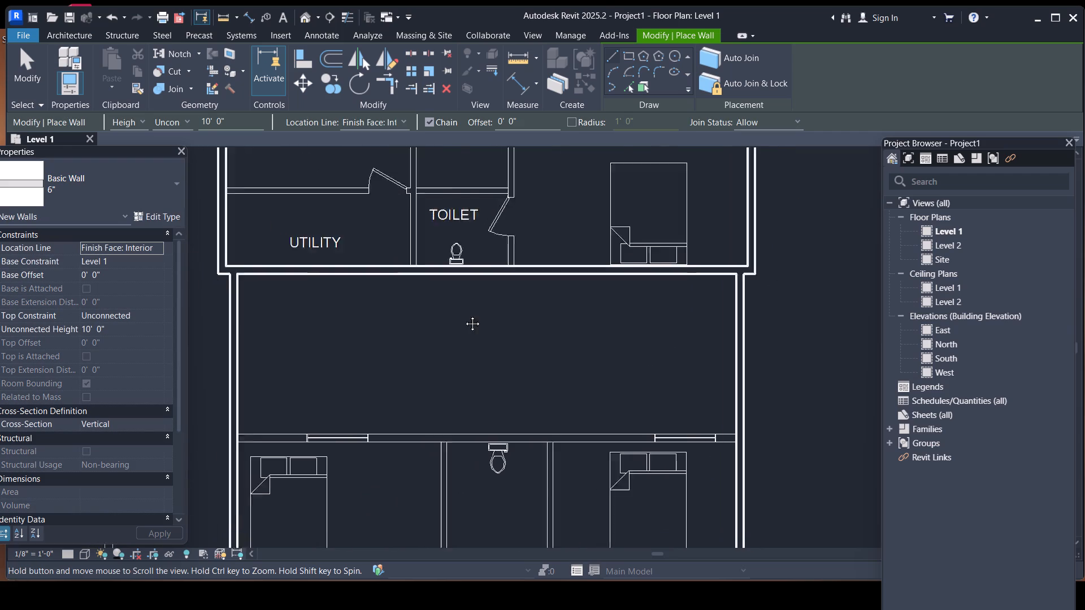
middle_drag(464, 315, 478, 286)
click(762, 381)
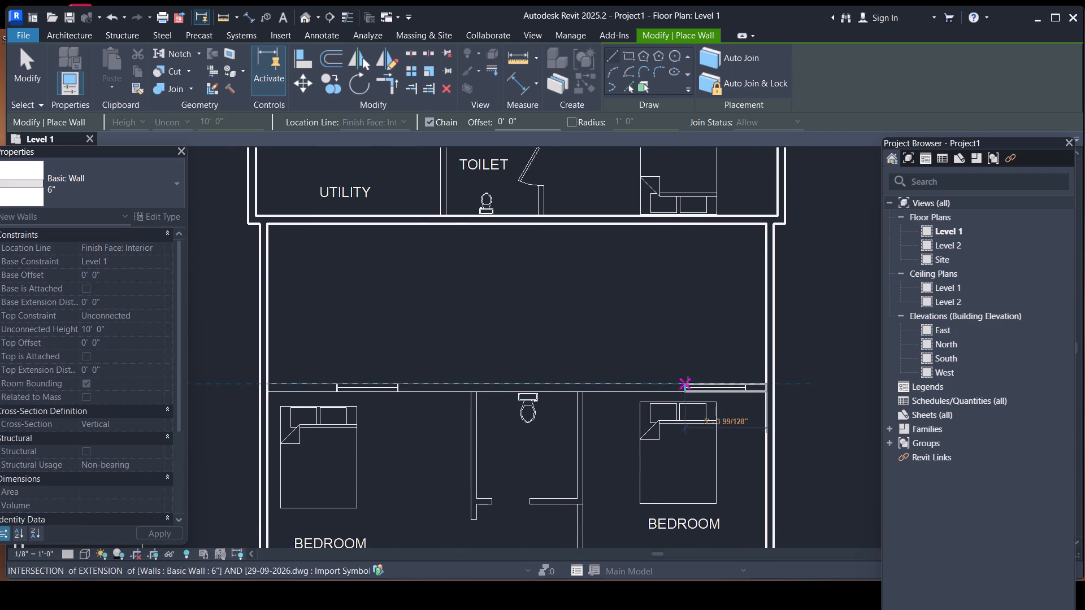
click(267, 390)
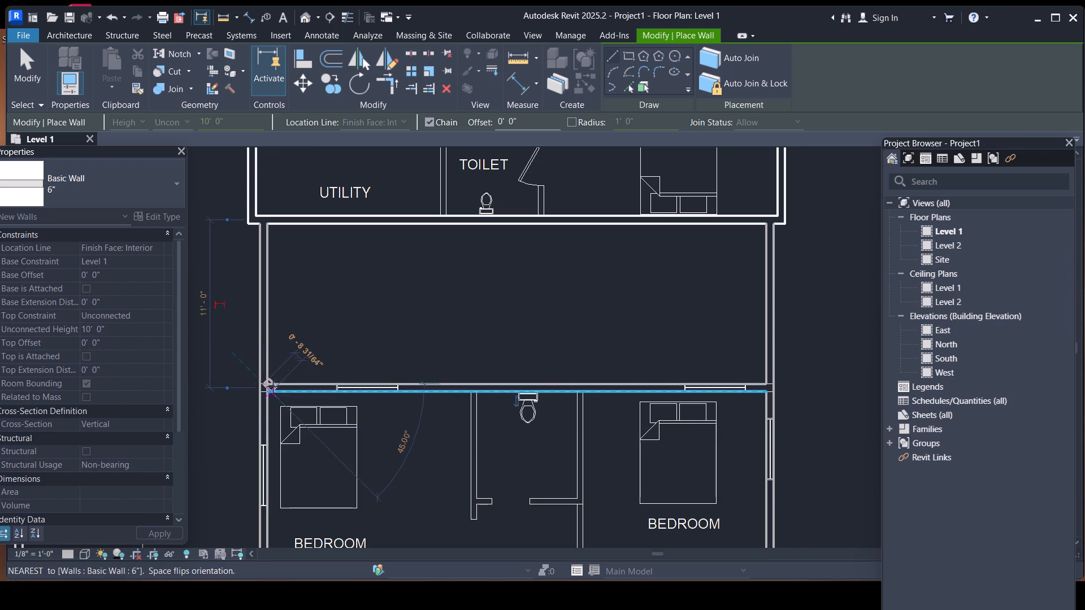
key(Escape)
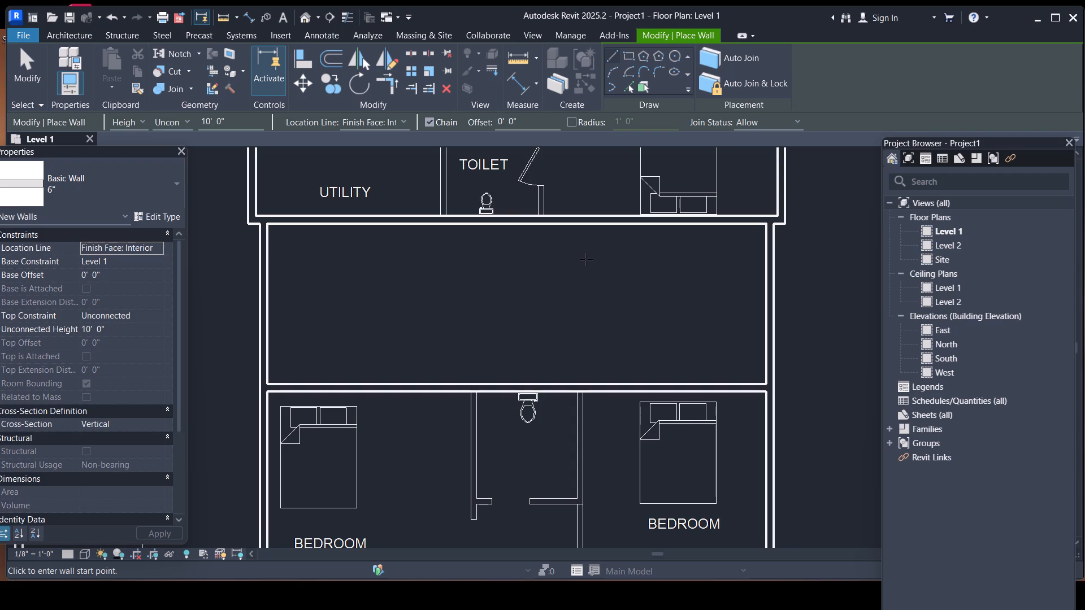
Draw a 6" wall about 8' along the lift enclosure's top edge, out from the upper-left apartment's inner side wall.
scroll(584, 280, down, 5)
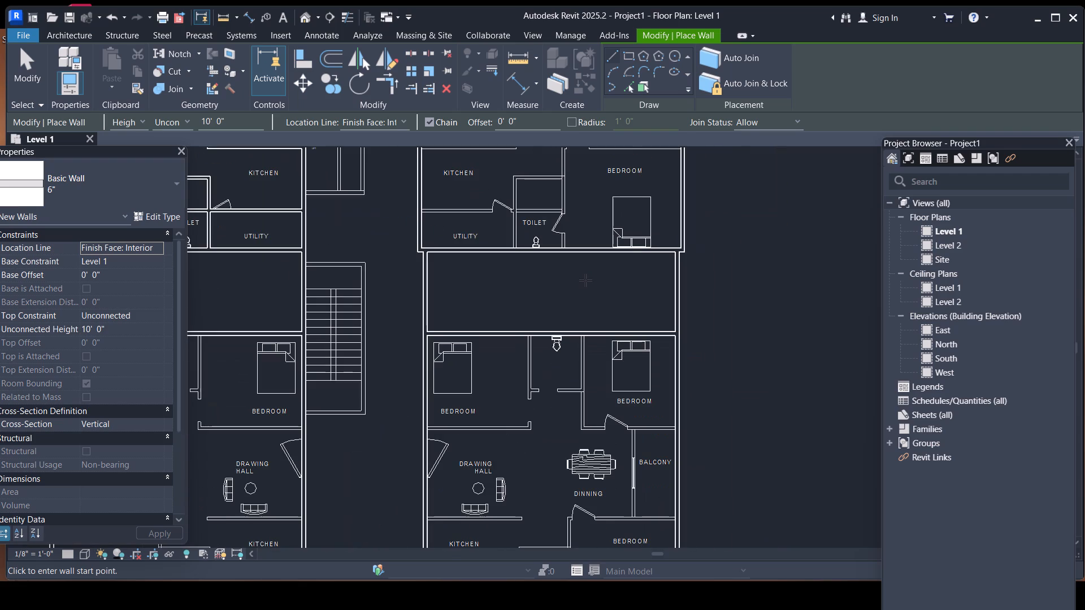
scroll(585, 280, down, 1)
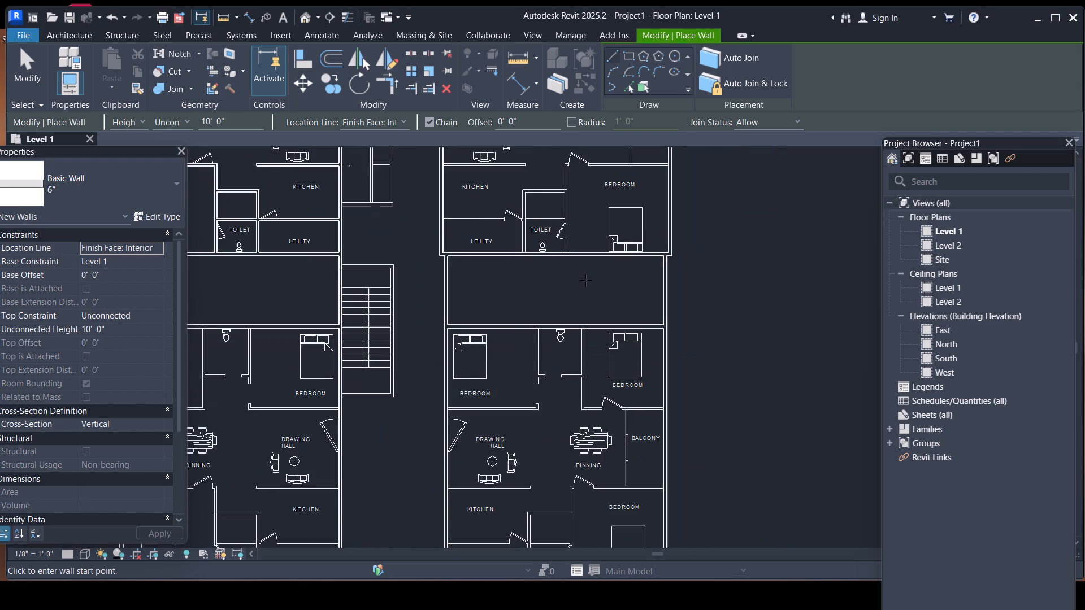
scroll(585, 280, down, 2)
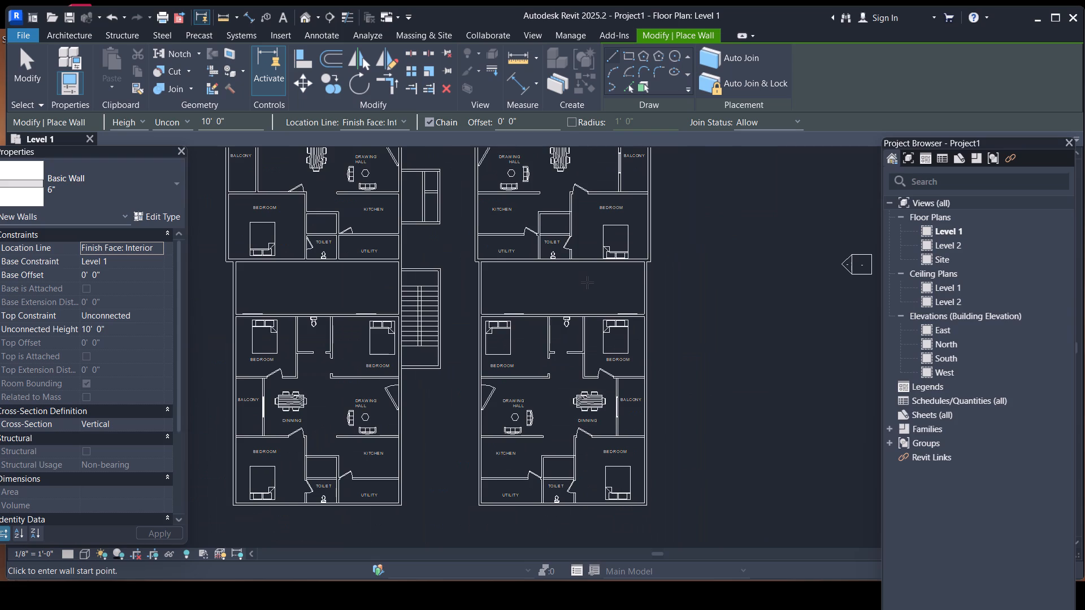
scroll(587, 282, up, 1)
scroll(492, 326, down, 1)
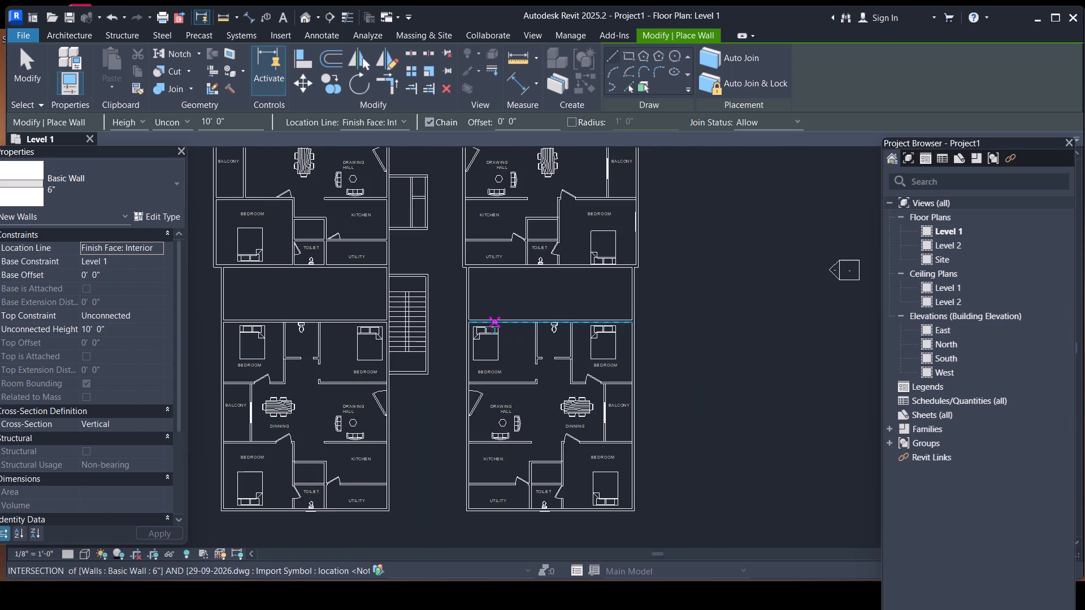
scroll(492, 327, down, 3)
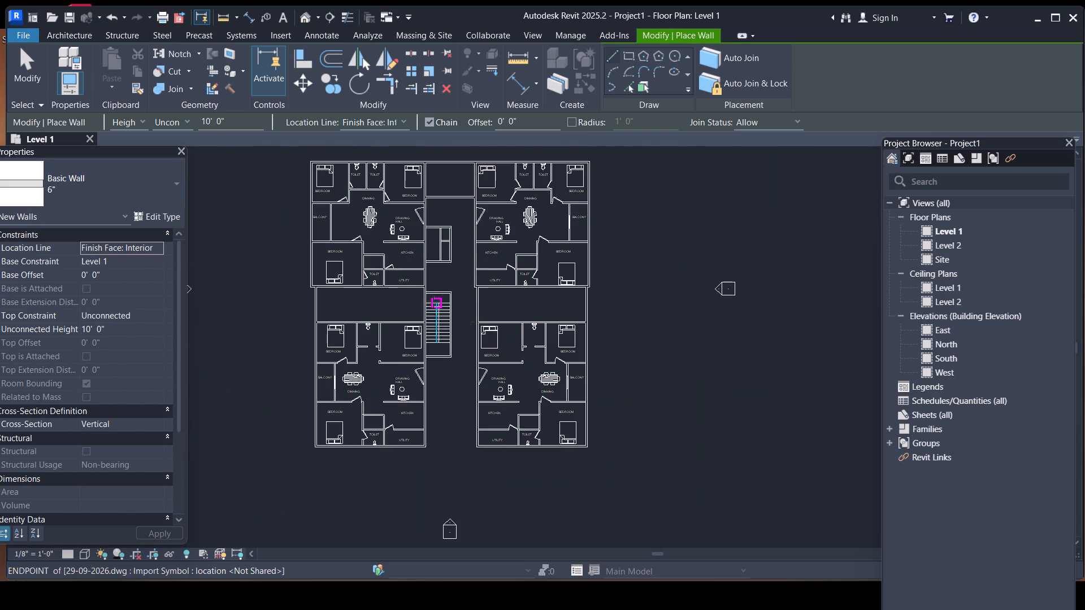
scroll(443, 187, up, 1)
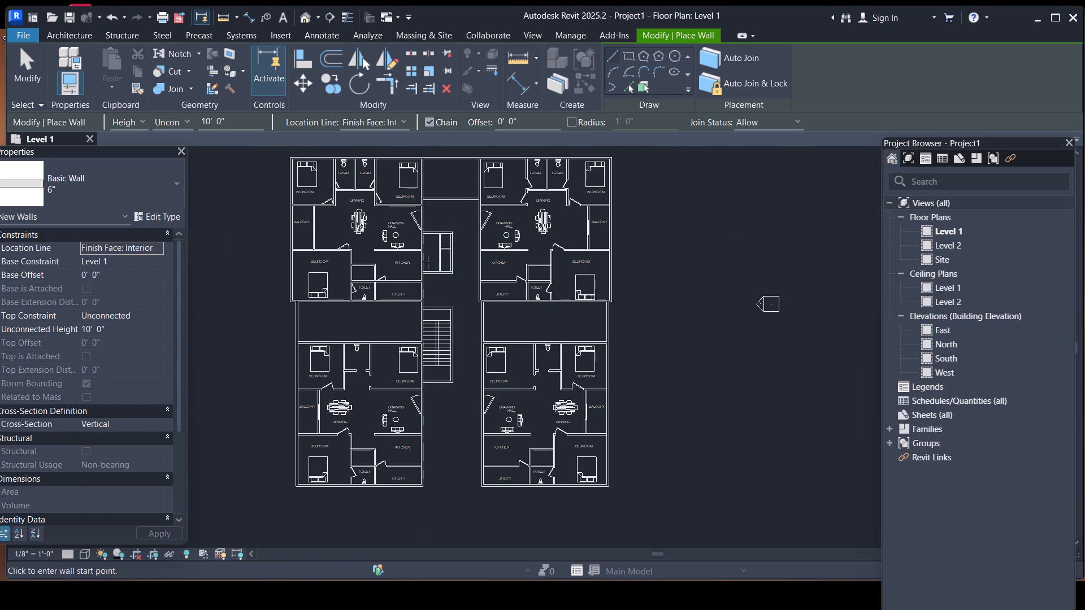
scroll(427, 252, up, 11)
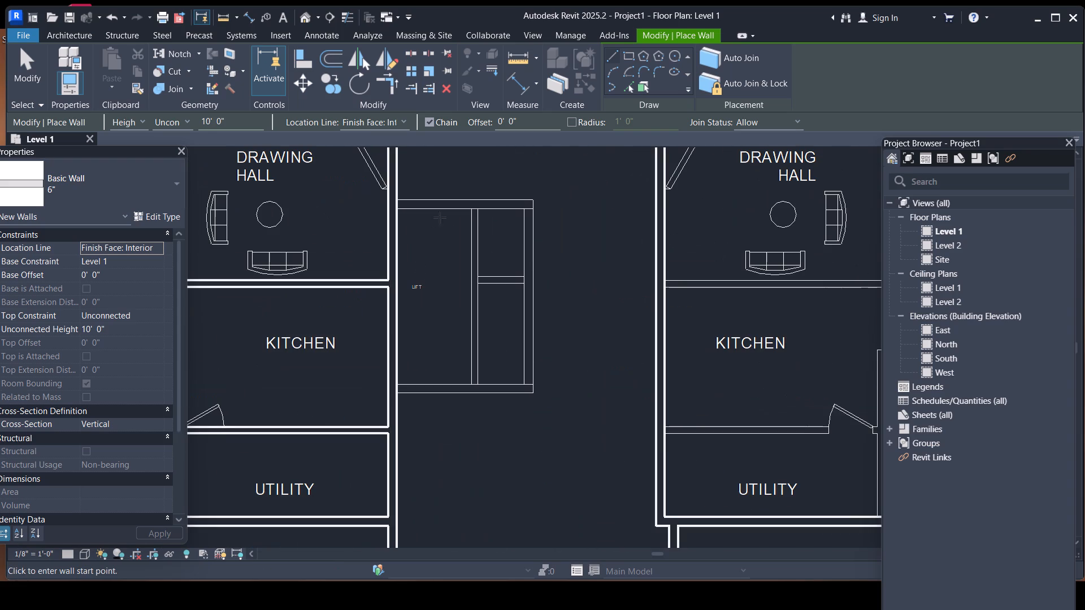
click(401, 198)
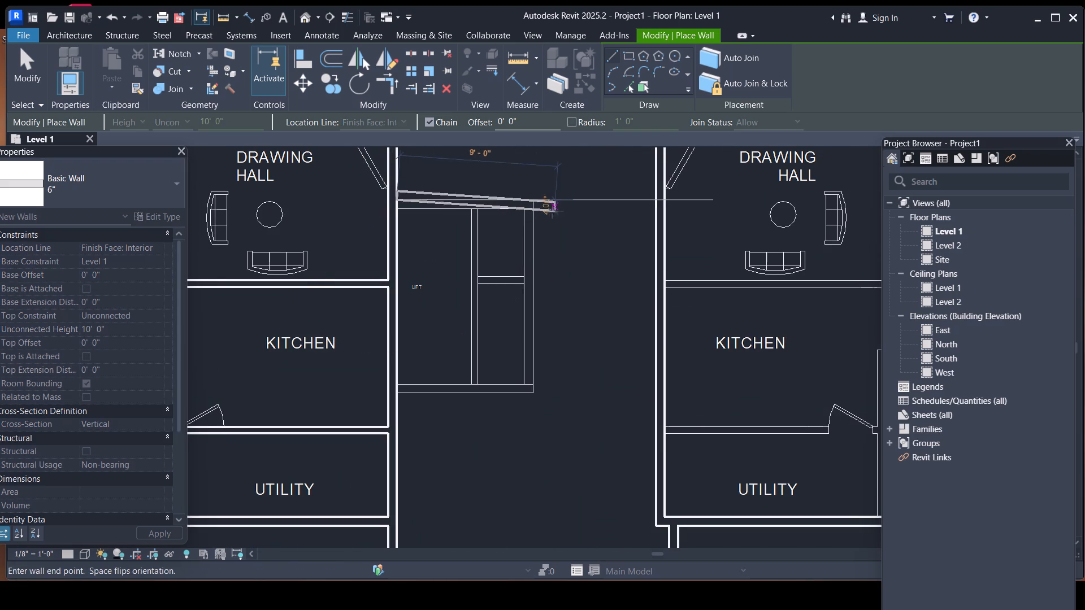
key(space)
click(531, 202)
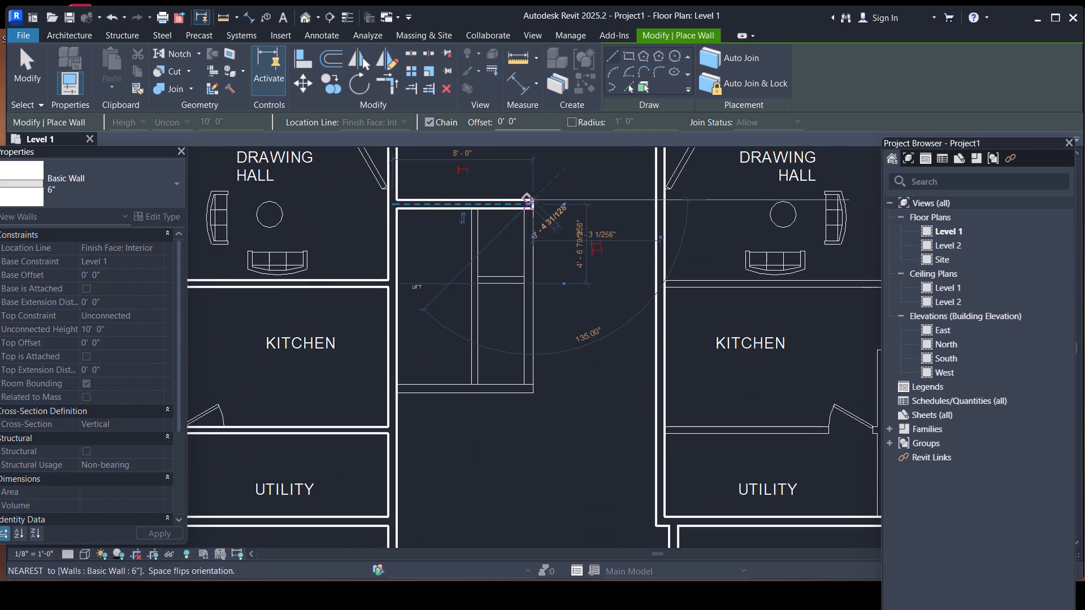
key(Escape)
Draw the lift enclosure's 7'-9" bottom wall and continue up its outer side to the top wall, using 6" walls.
click(397, 381)
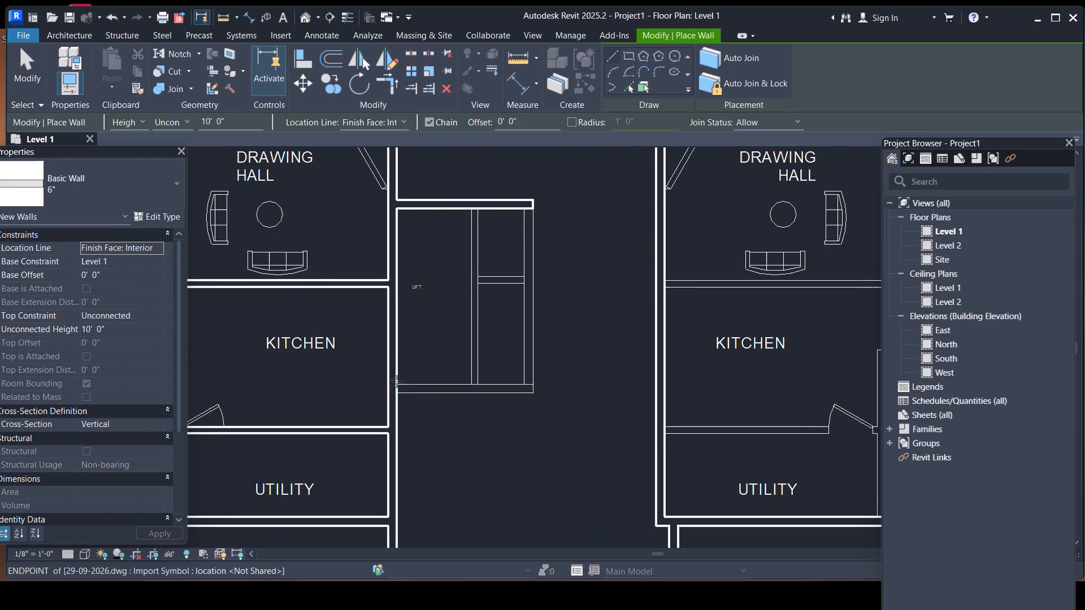
key(space)
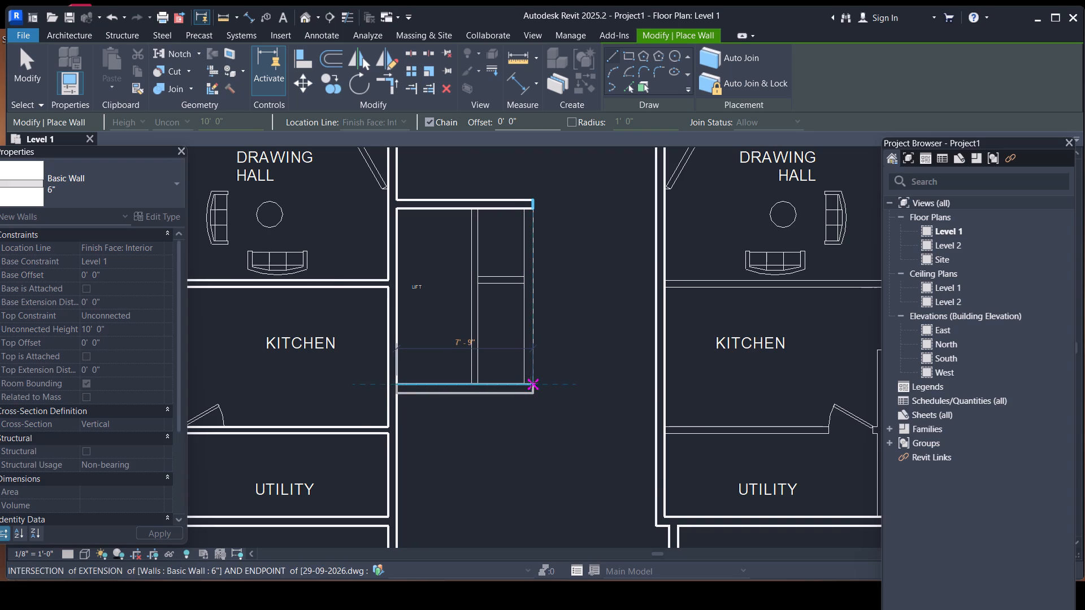
click(531, 382)
key(space)
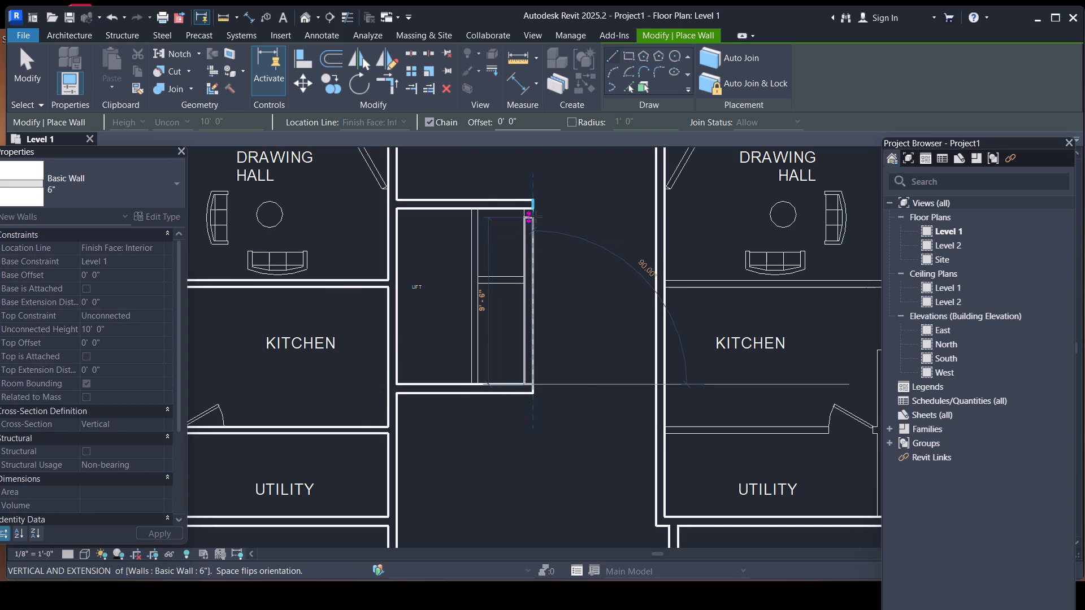
click(536, 212)
key(Escape)
Draw a 7'-9" long, 6" thick wall along the staircase enclosure's top edge, out from the left apartments' inner side wall.
scroll(562, 237, down, 6)
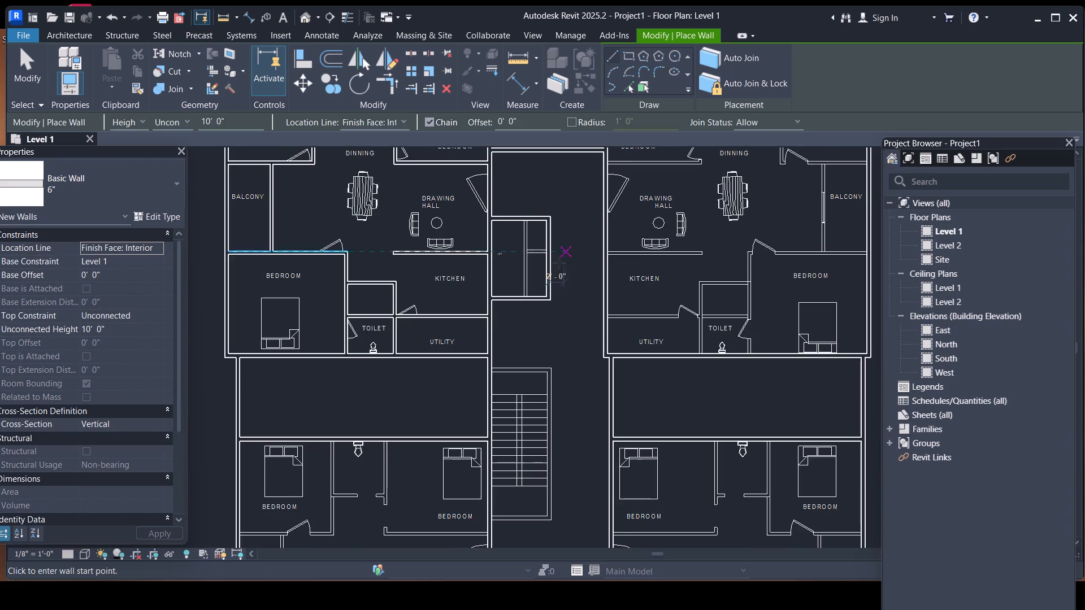
scroll(500, 357, up, 4)
click(487, 371)
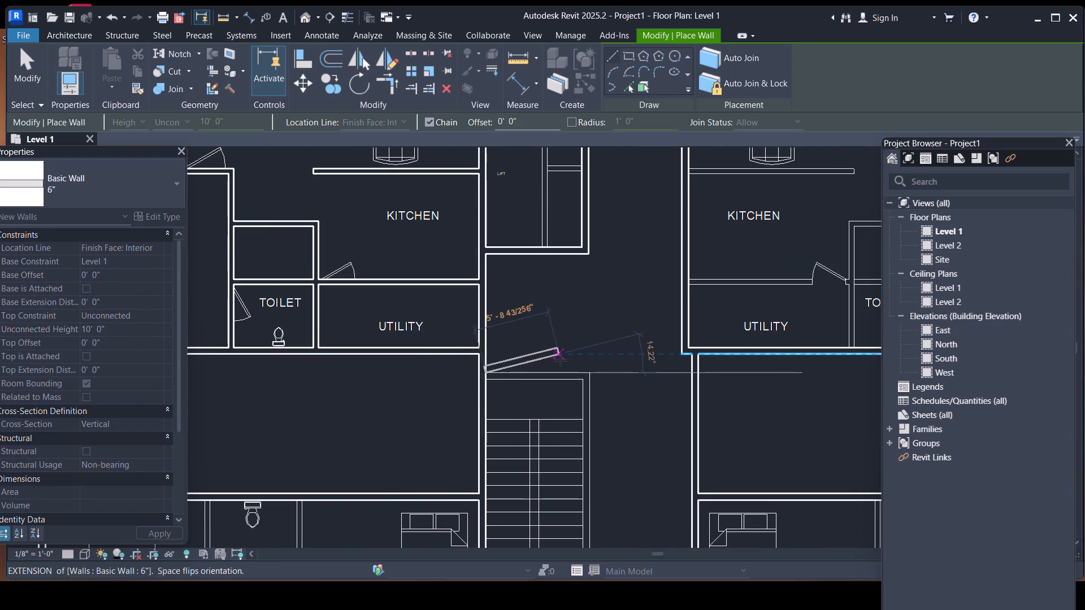
key(space)
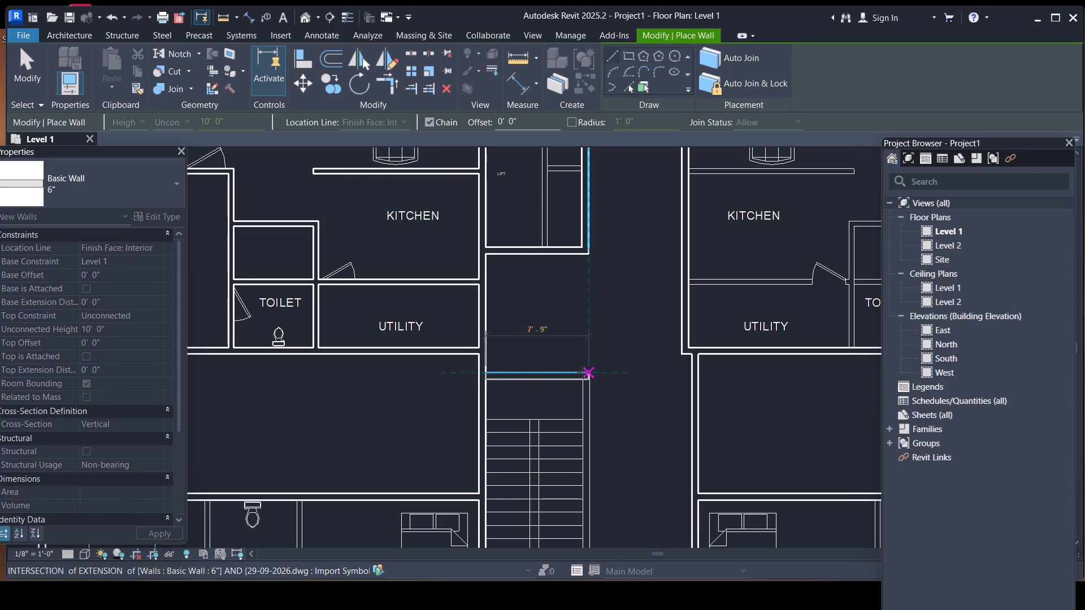
click(587, 373)
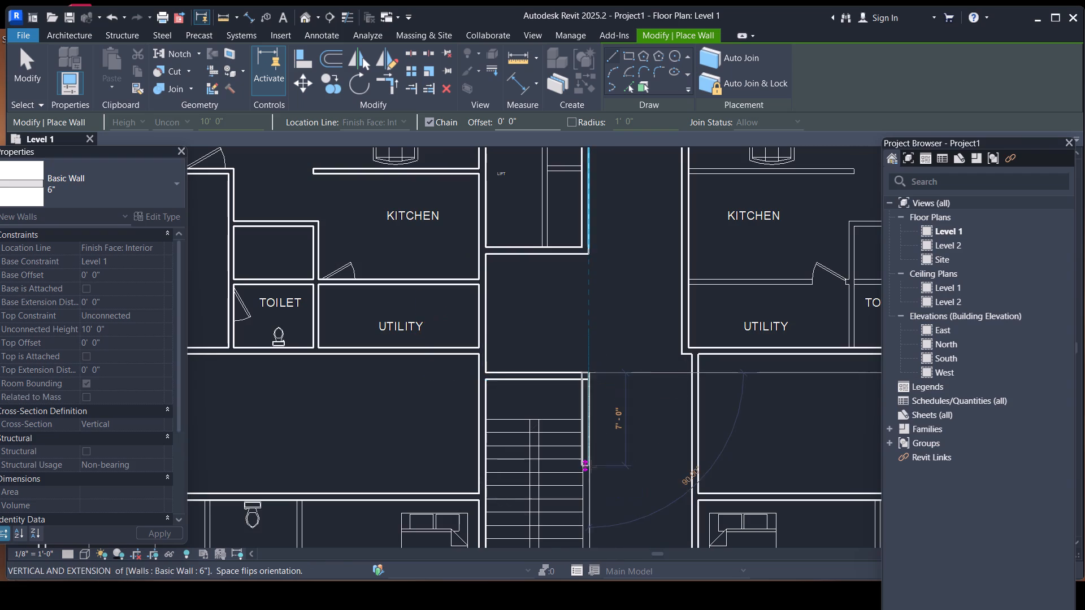
Continue the 6" wall down the staircase enclosure's outer side and 7'-9" back along its bottom to the lower-left apartment's wall.
scroll(591, 467, down, 3)
middle_drag(591, 464, 590, 264)
scroll(588, 350, up, 8)
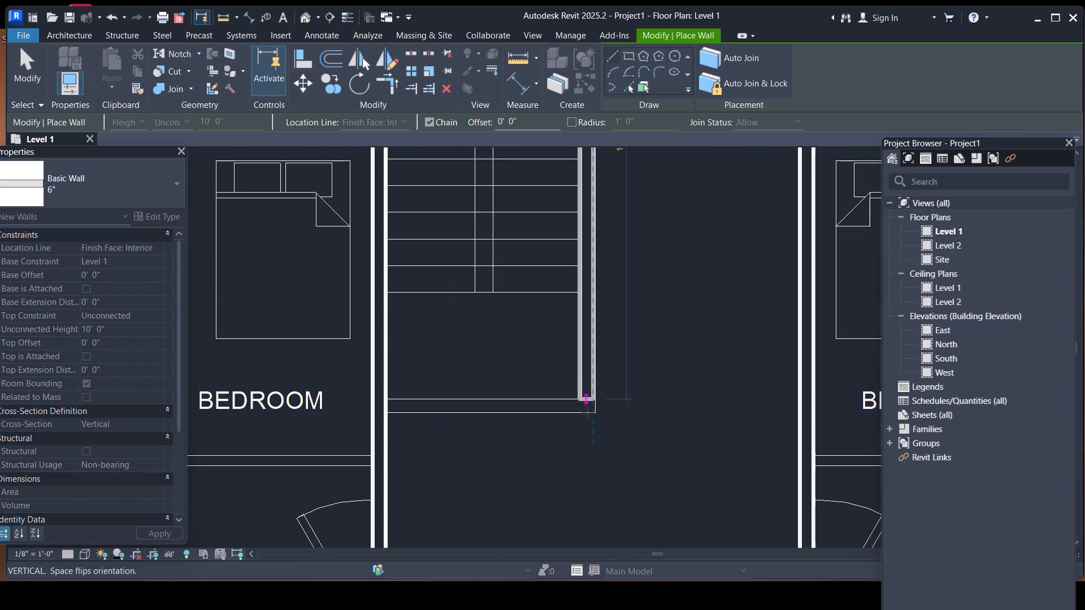
click(592, 411)
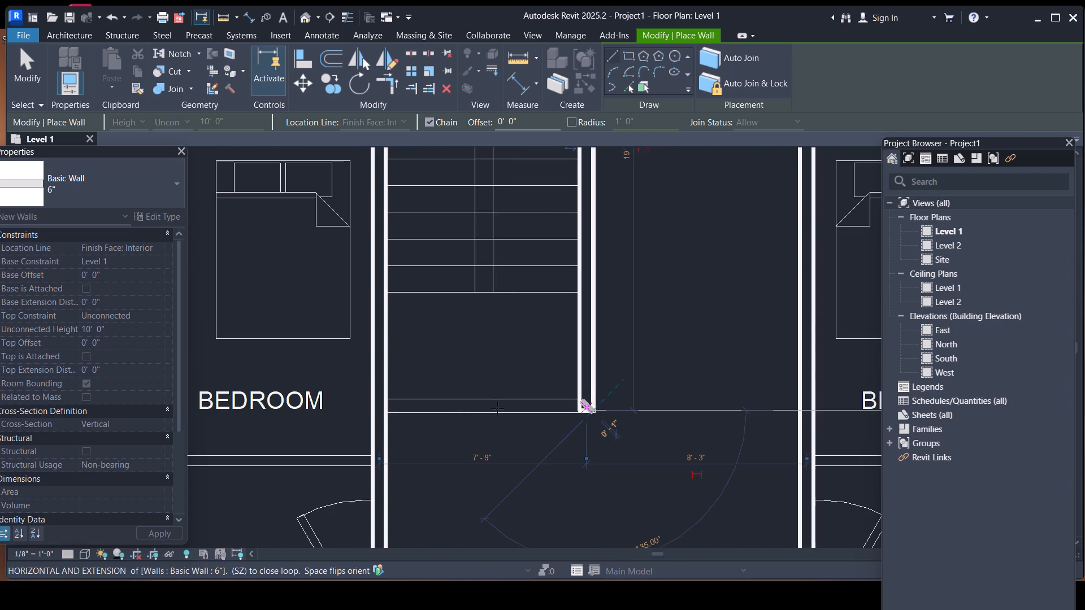
click(392, 415)
key(Escape)
scroll(574, 341, down, 11)
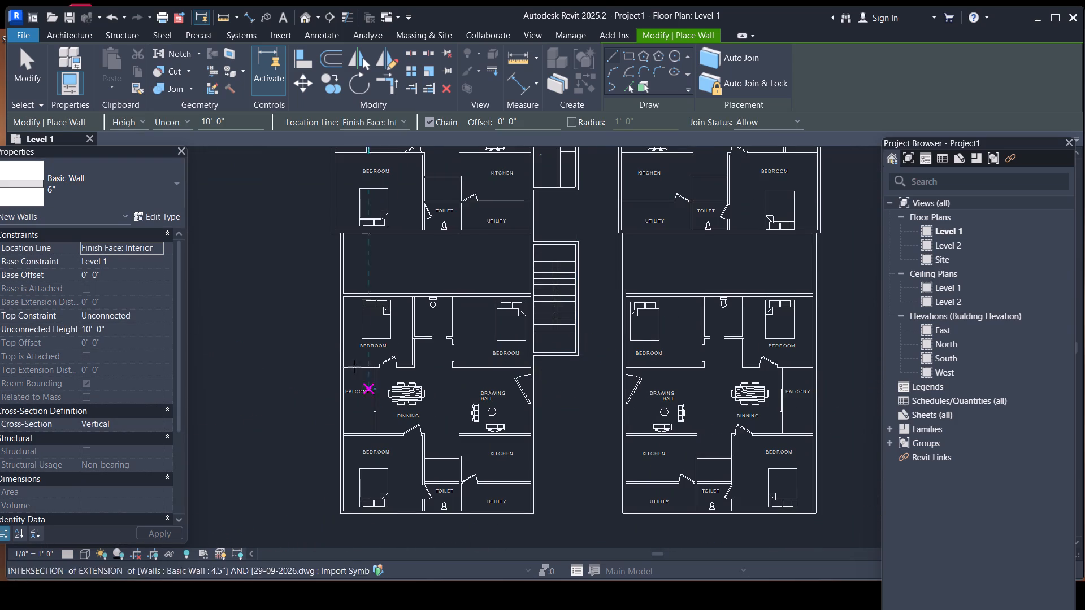
key(Escape)
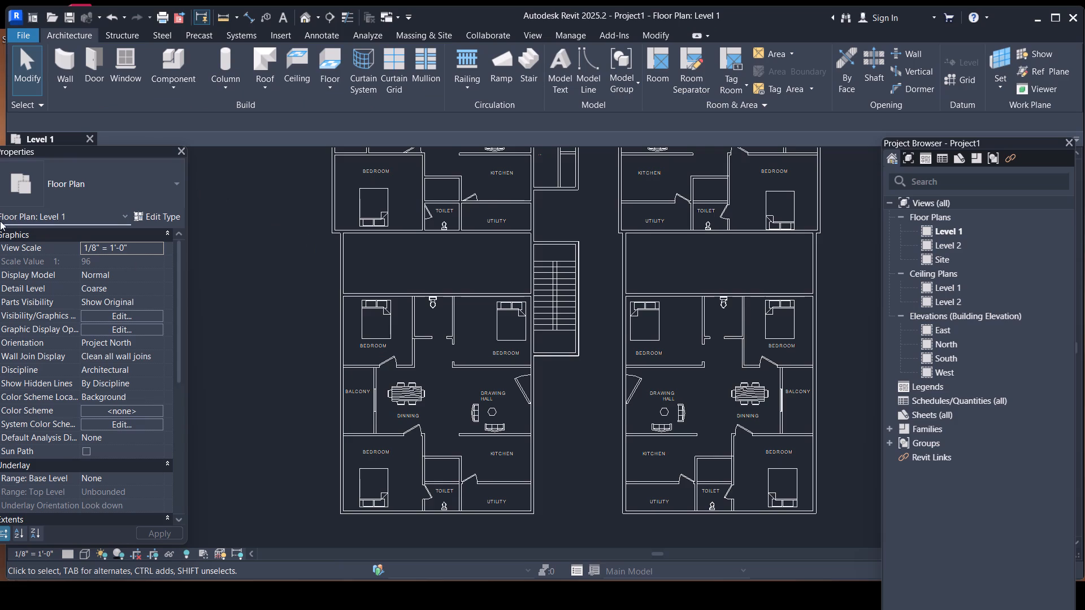
Enclose the lower-left apartment's bedroom above the balcony with 4.5" walls, down its toilet side and back to the outer wall.
click(61, 84)
click(88, 104)
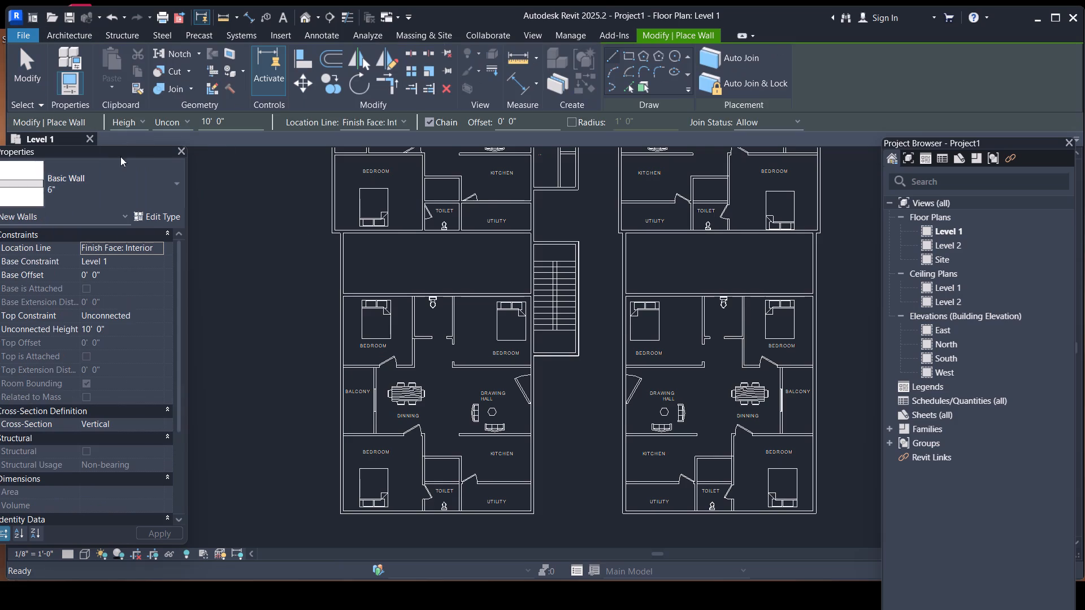
click(166, 190)
scroll(76, 250, up, 5)
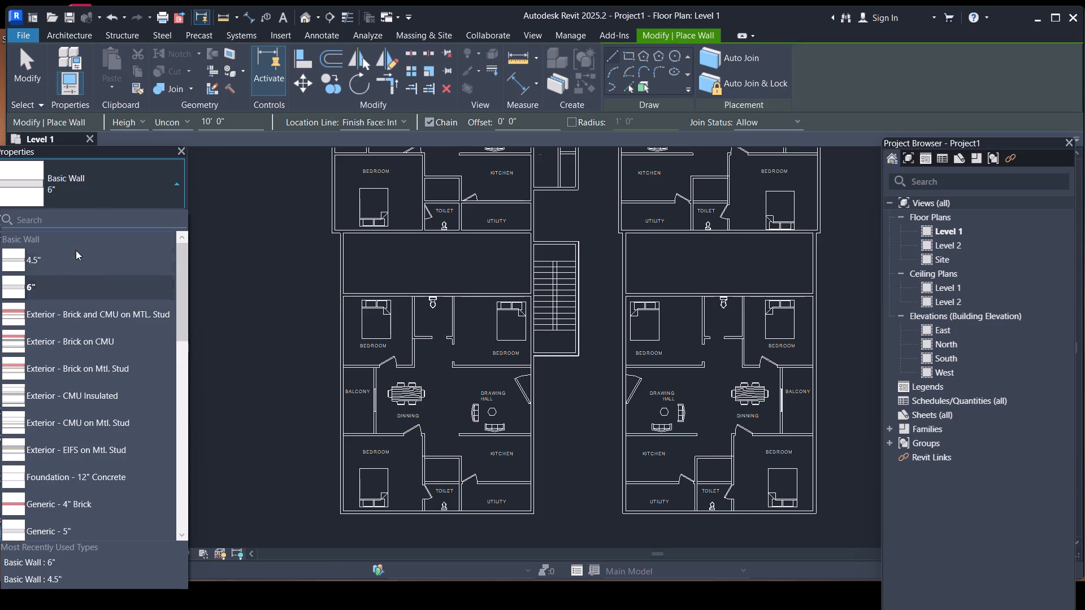
click(77, 250)
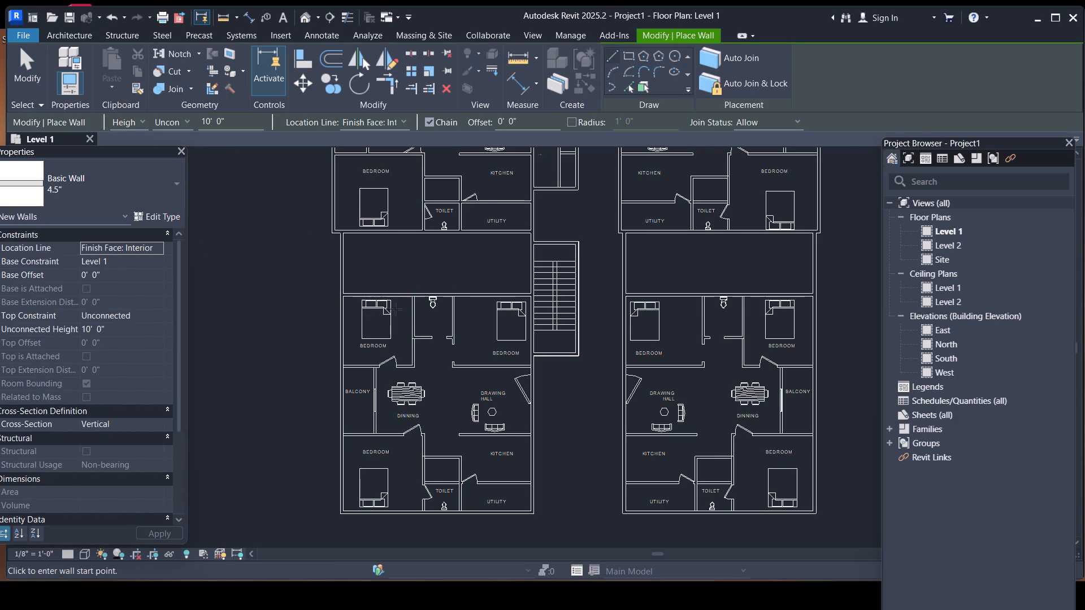
scroll(359, 298, up, 3)
scroll(394, 290, down, 3)
scroll(430, 287, up, 4)
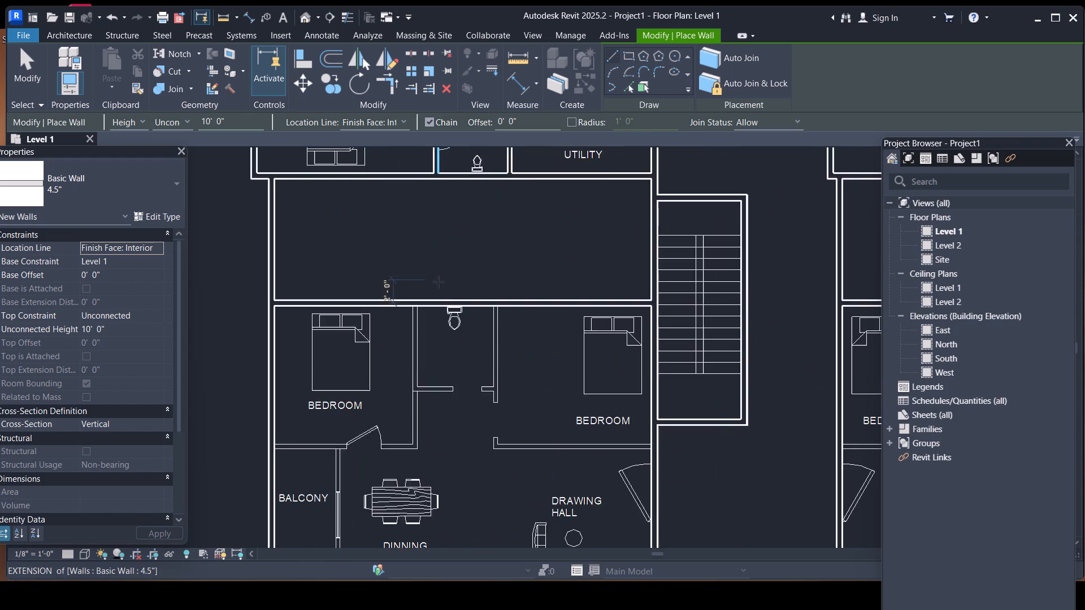
scroll(439, 282, up, 6)
click(409, 324)
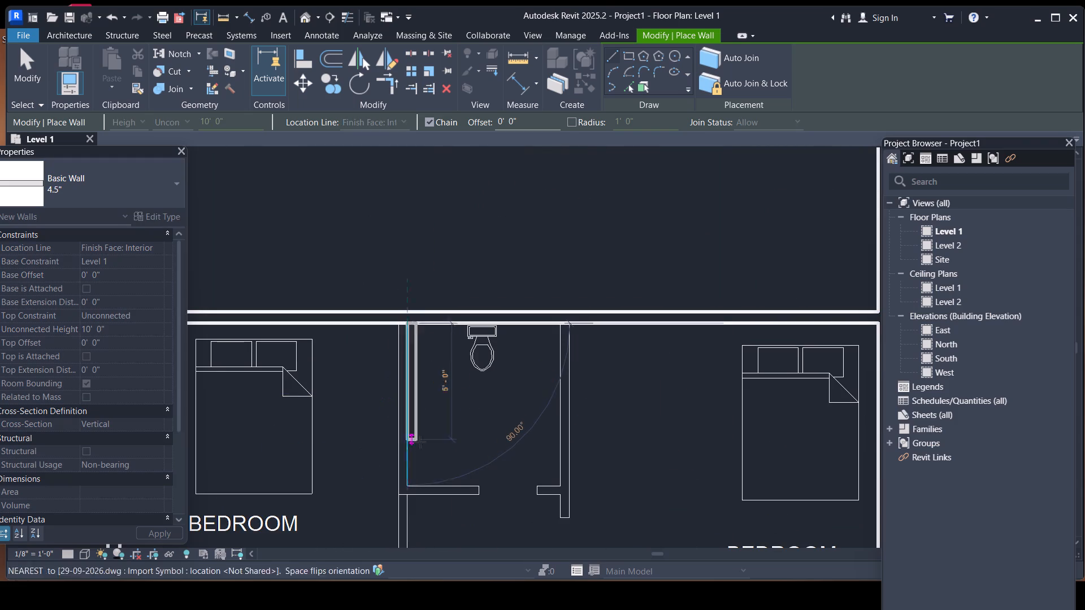
key(space)
scroll(419, 427, down, 3)
middle_drag(422, 418, 410, 230)
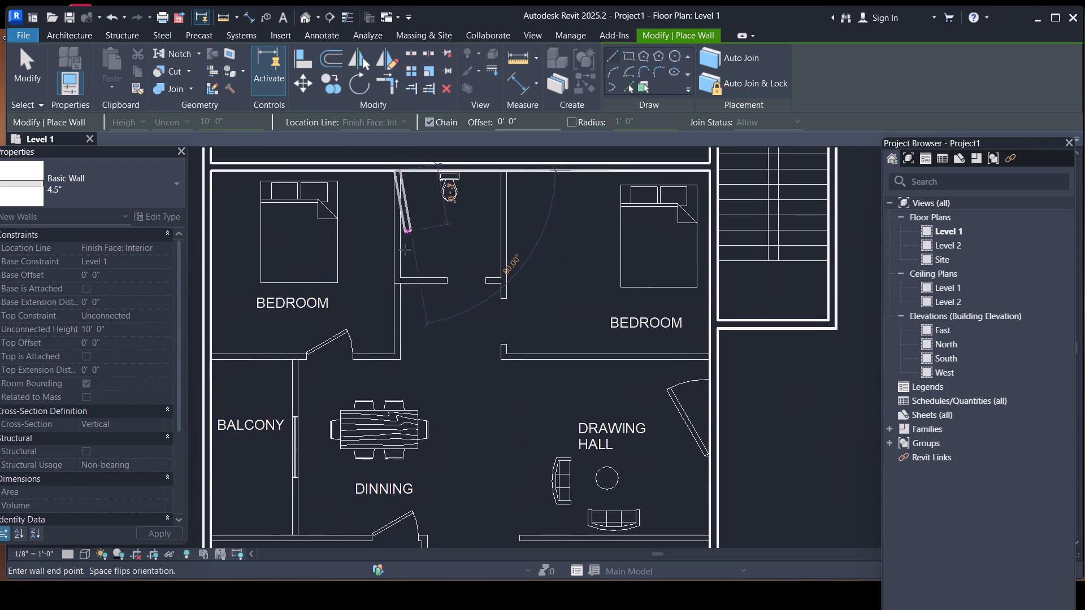
click(403, 355)
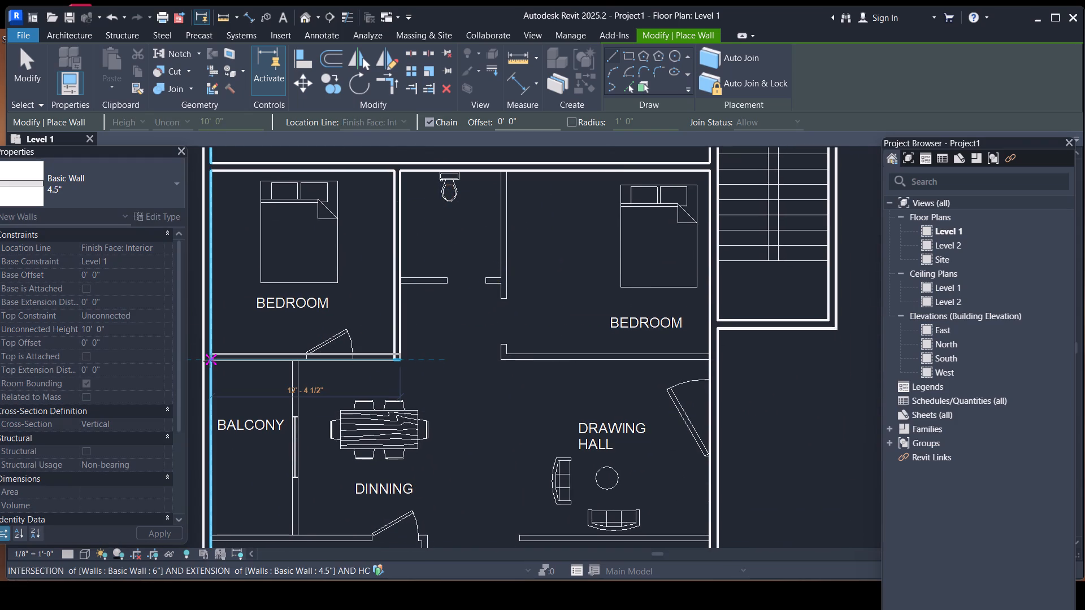
click(210, 361)
key(Escape)
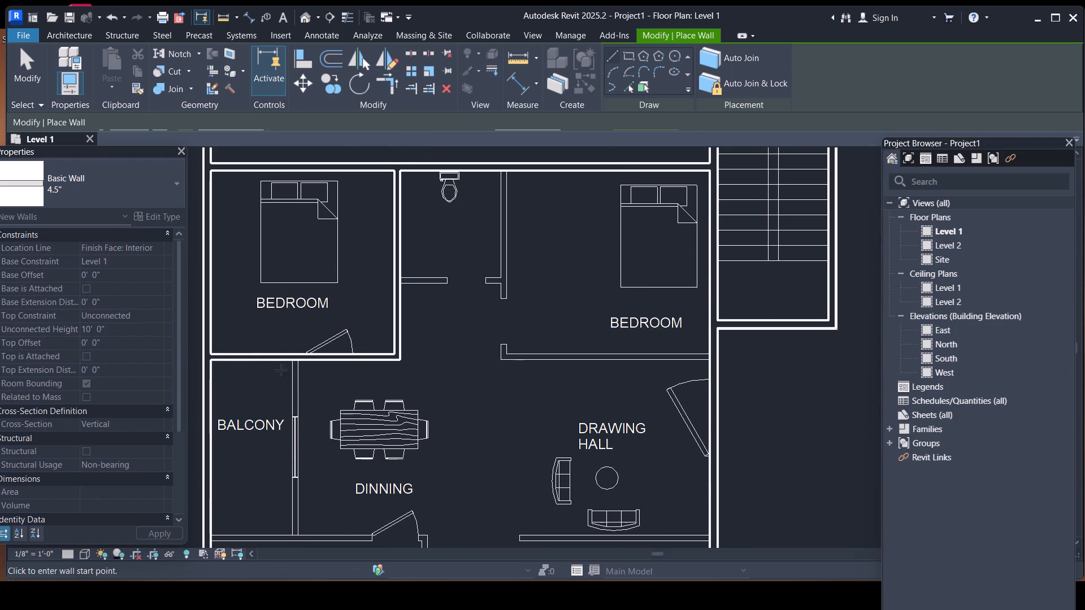
Draw the 4.5" wall between the balcony and dining area, from the upper bedroom wall down to the lower bedroom's top line.
click(292, 362)
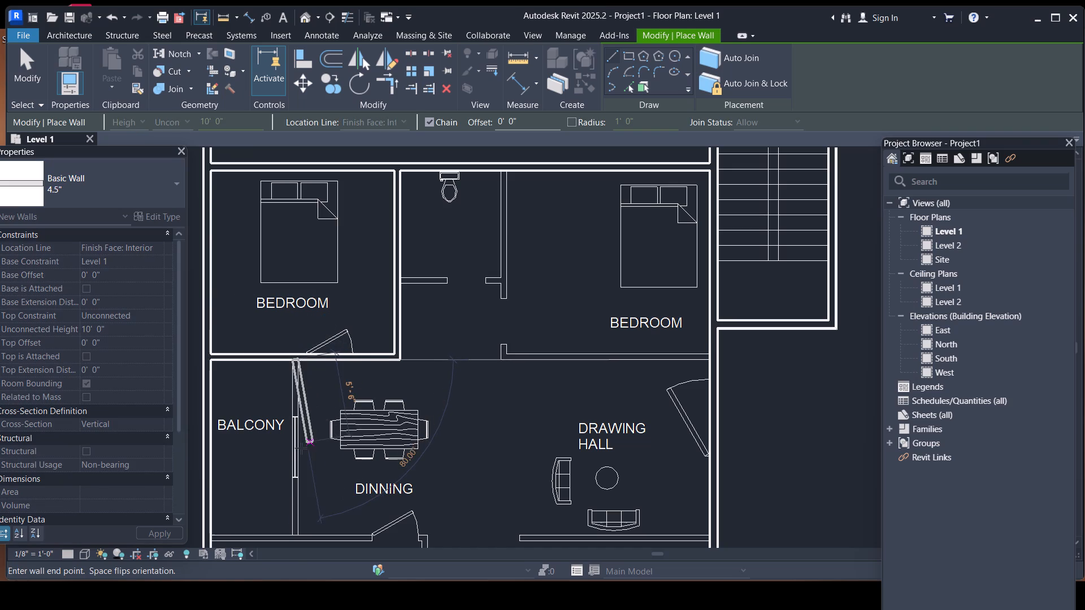
click(289, 531)
key(Escape)
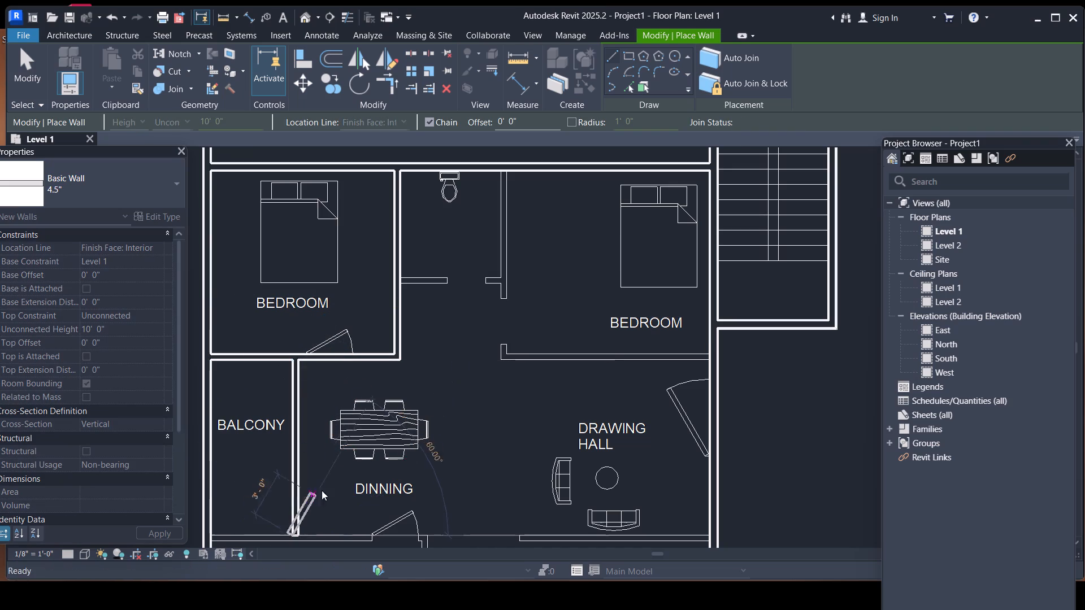
Draw a 6'-7" long, 4.5" wall along the bottom of the upper toilet, out from the bedroom wall.
scroll(443, 269, down, 3)
scroll(398, 269, up, 8)
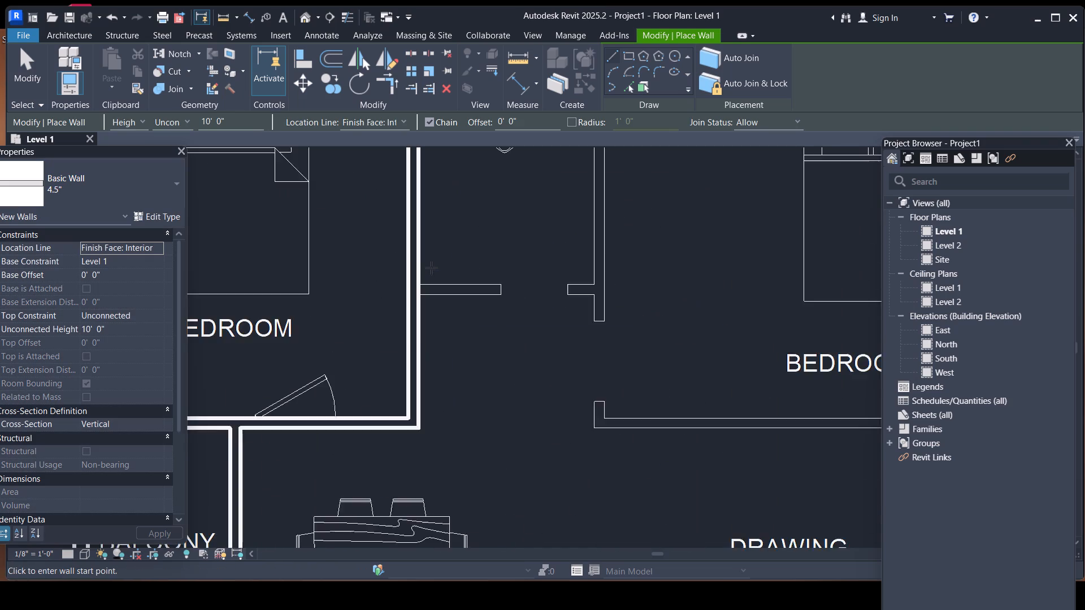
click(419, 287)
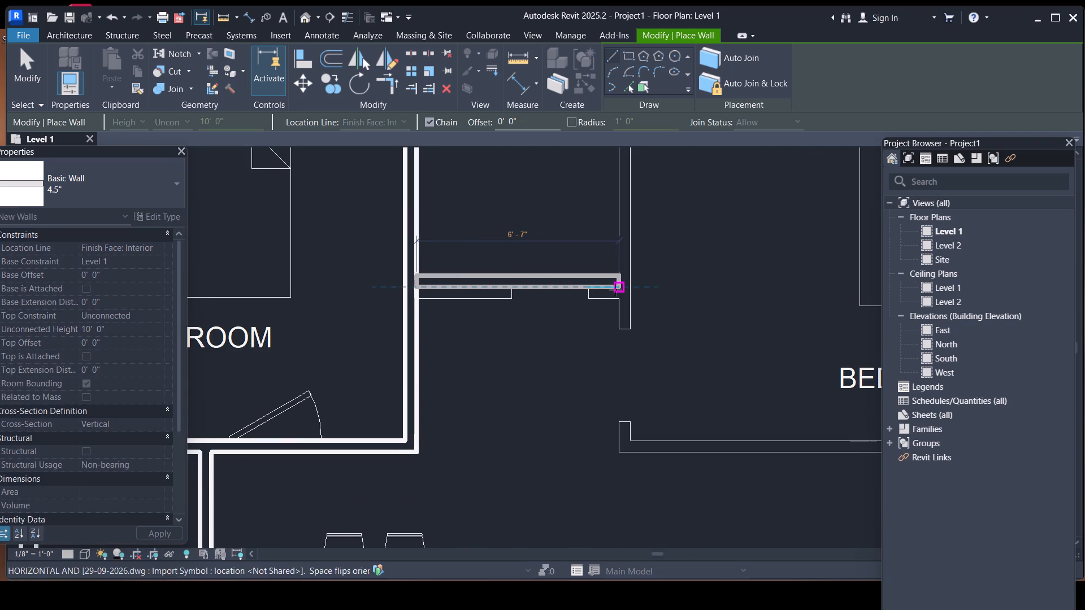
key(space)
click(619, 290)
key(Escape)
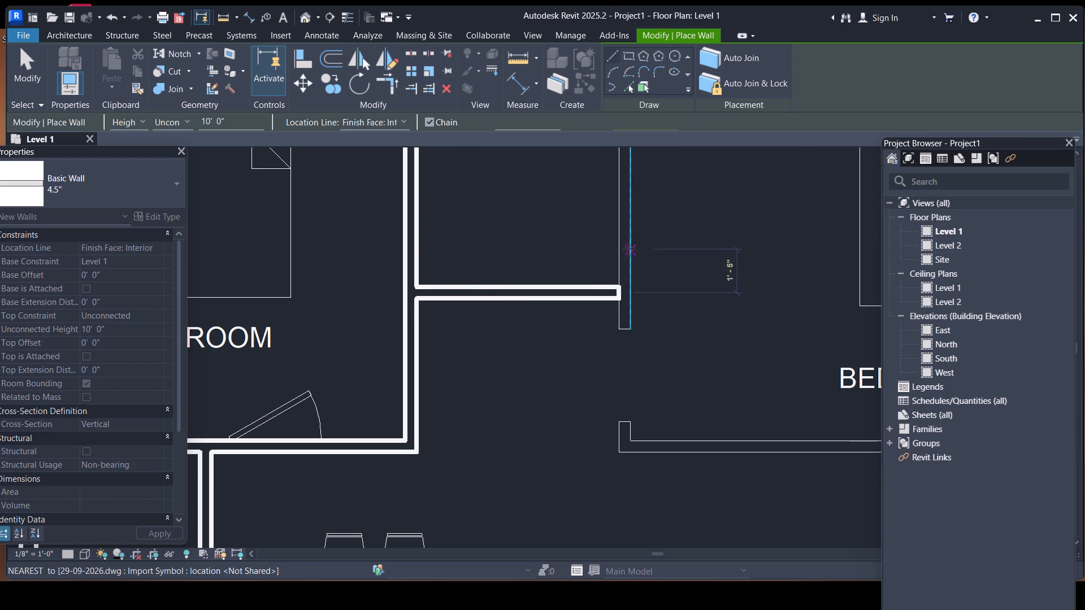
Draw 4.5" walls 12'-4 1/2" down between the upper toilet and second bedroom, continuing along that bedroom's bottom to the stair-side wall.
scroll(628, 249, down, 3)
middle_drag(673, 238, 600, 337)
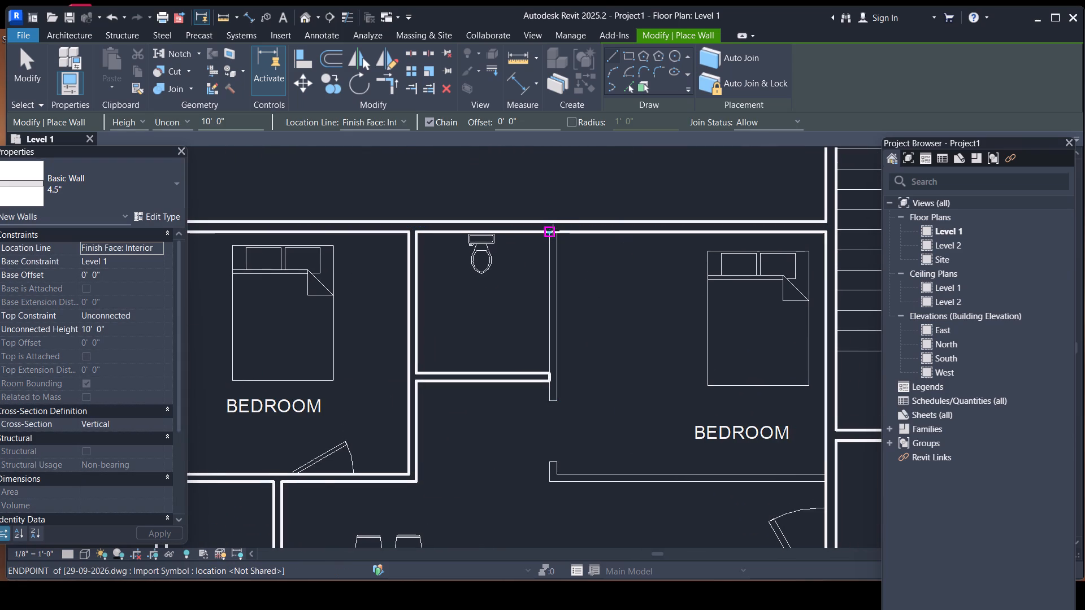
click(551, 233)
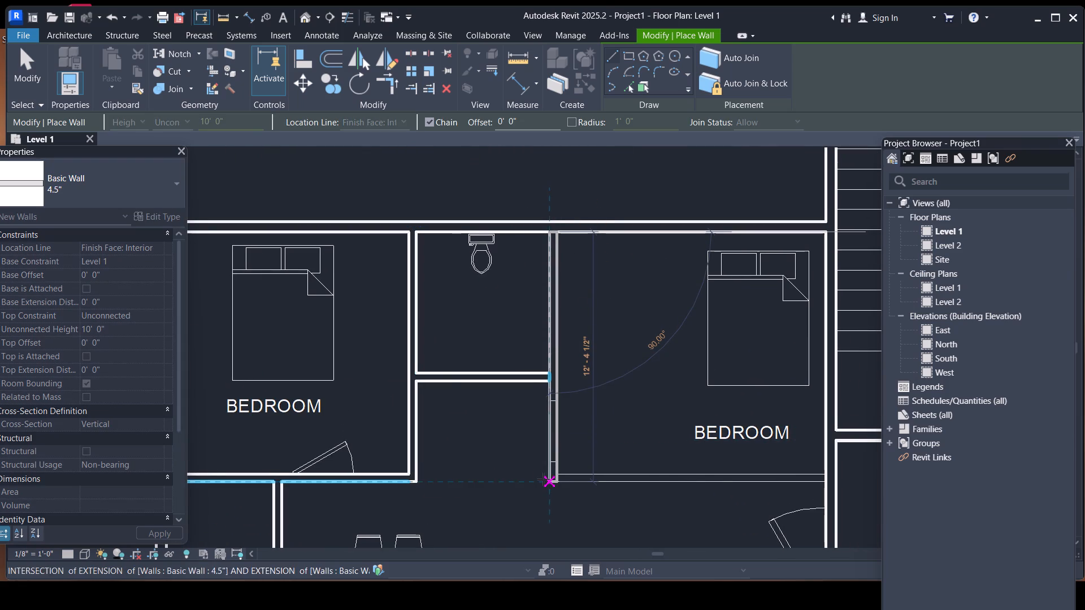
click(543, 479)
scroll(615, 443, down, 4)
middle_drag(622, 442, 542, 317)
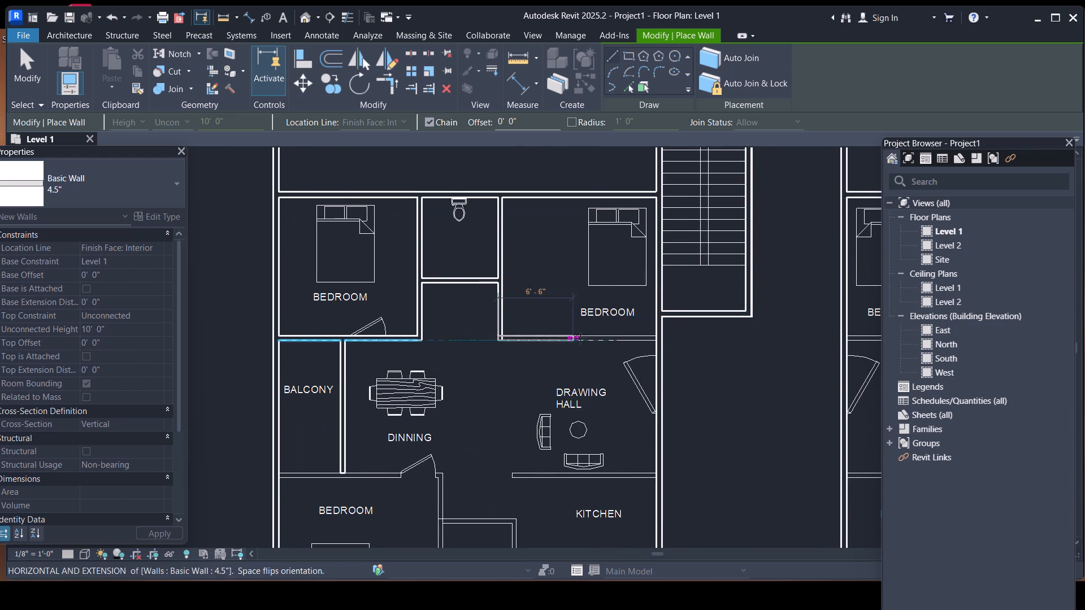
scroll(654, 342, up, 4)
click(654, 341)
key(Escape)
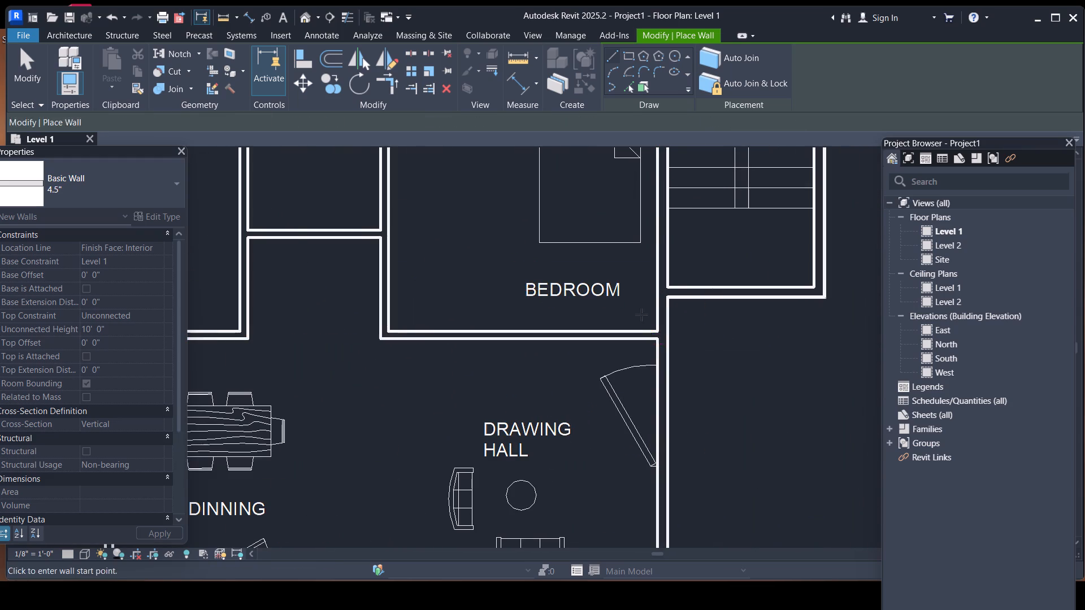
Draw the lower bedroom's 4.5" top wall, about 14' long, from the outer wall past the balcony to the bedroom corner.
scroll(648, 296, down, 8)
scroll(494, 334, up, 2)
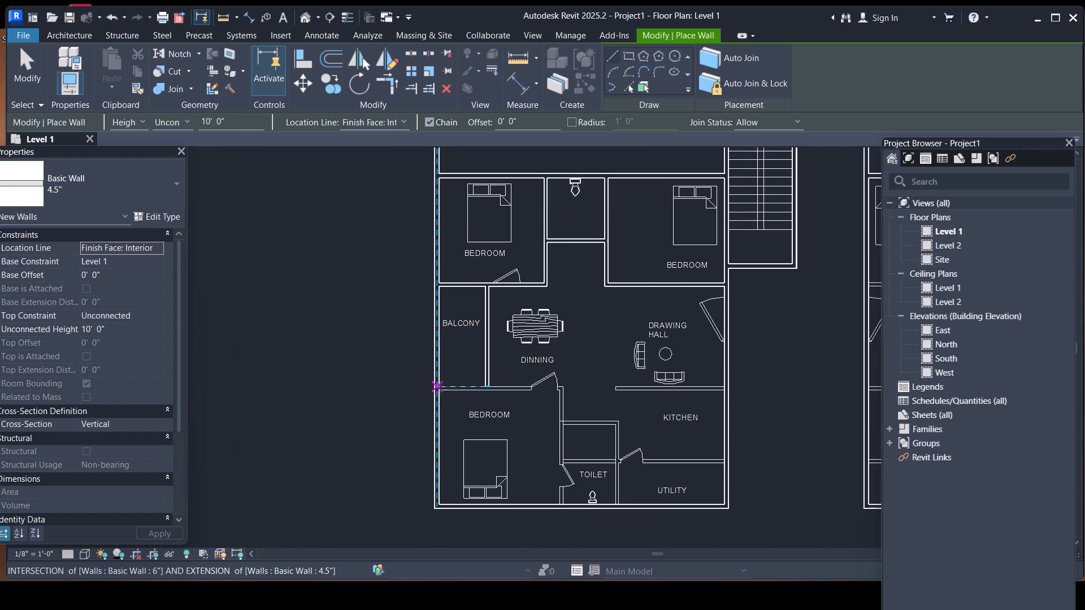
scroll(442, 385, up, 3)
middle_click(442, 385)
scroll(442, 385, down, 1)
scroll(442, 385, up, 7)
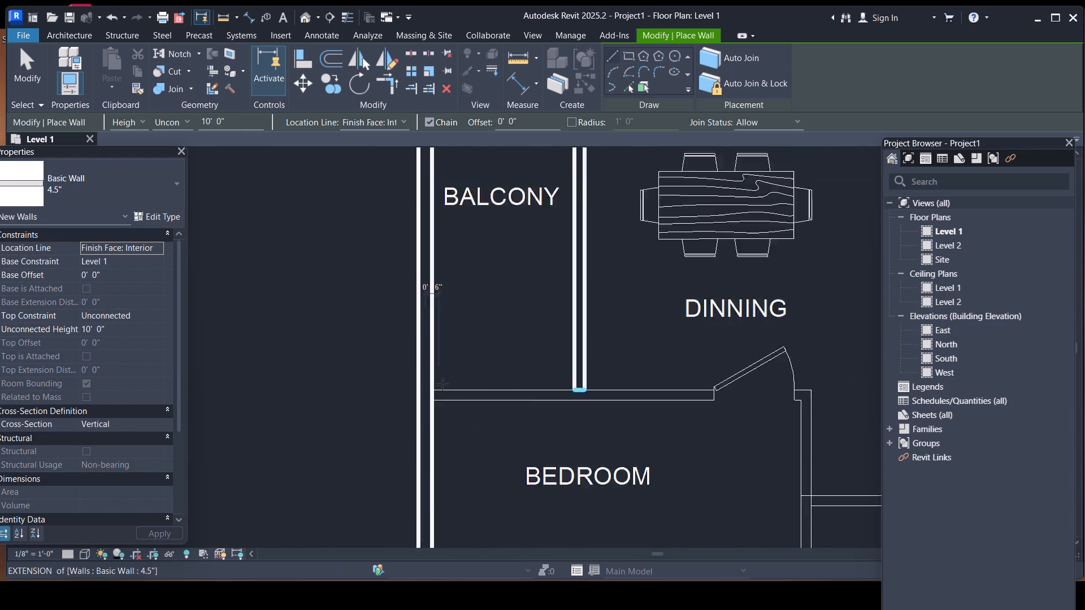
scroll(442, 384, up, 1)
click(432, 389)
key(space)
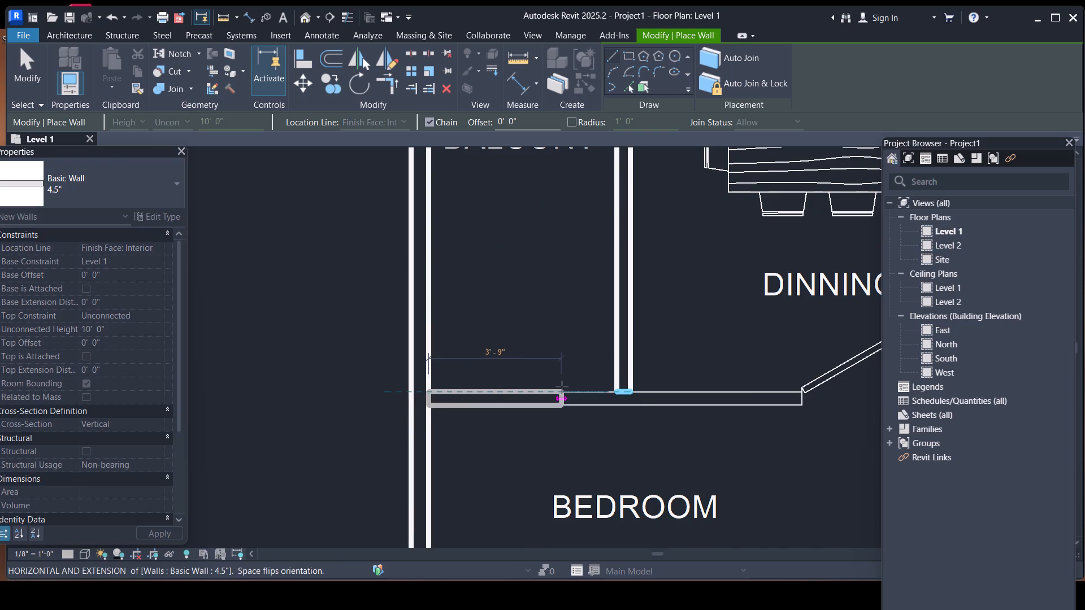
scroll(534, 378, down, 8)
middle_drag(557, 378, 390, 347)
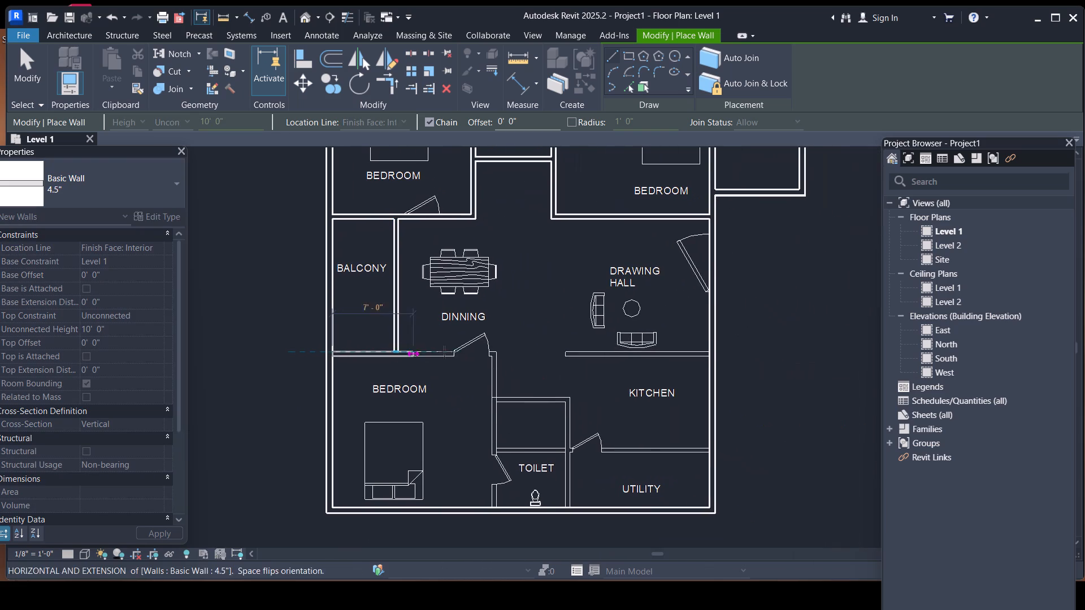
scroll(498, 357, up, 9)
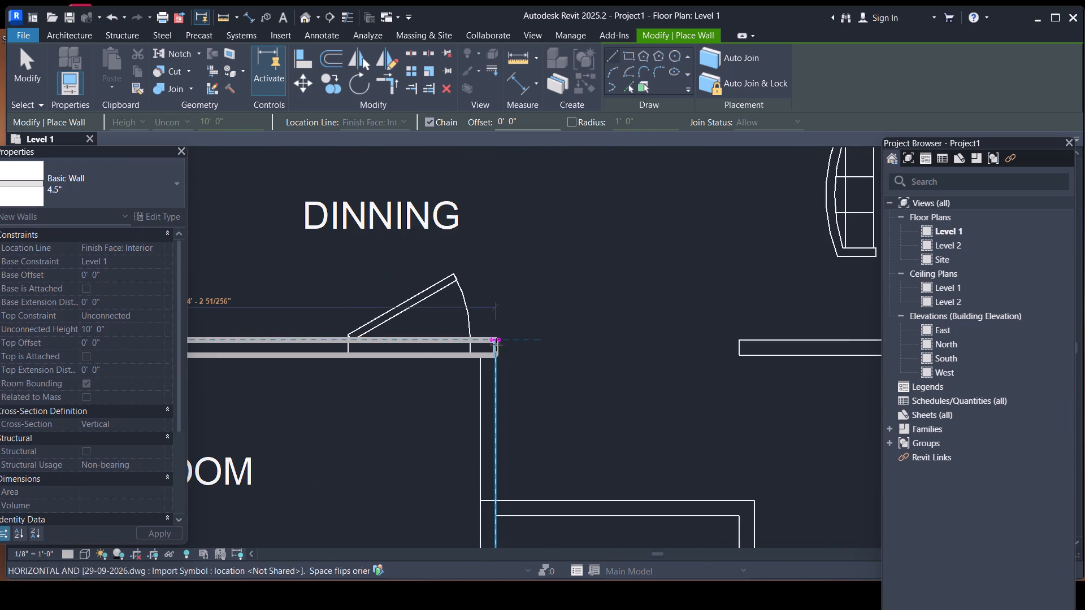
click(496, 342)
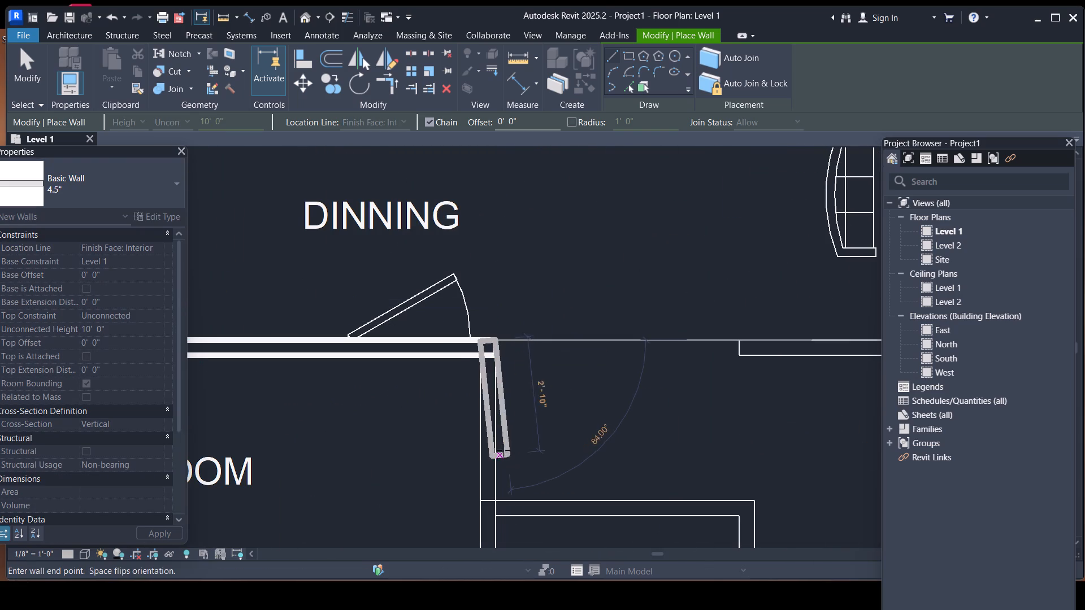
Continue the 4.5" wall 13'-5 1/2" down between the lower bedroom and toilet to the bottom outer wall.
middle_drag(505, 437, 479, 272)
scroll(480, 329, down, 1)
scroll(474, 274, down, 7)
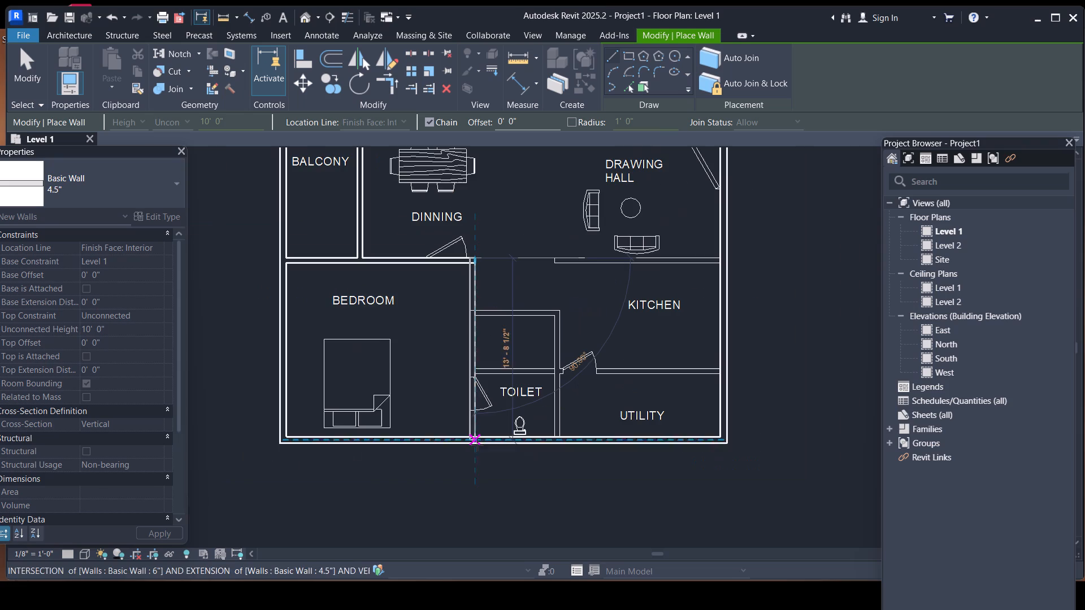
scroll(481, 435, up, 5)
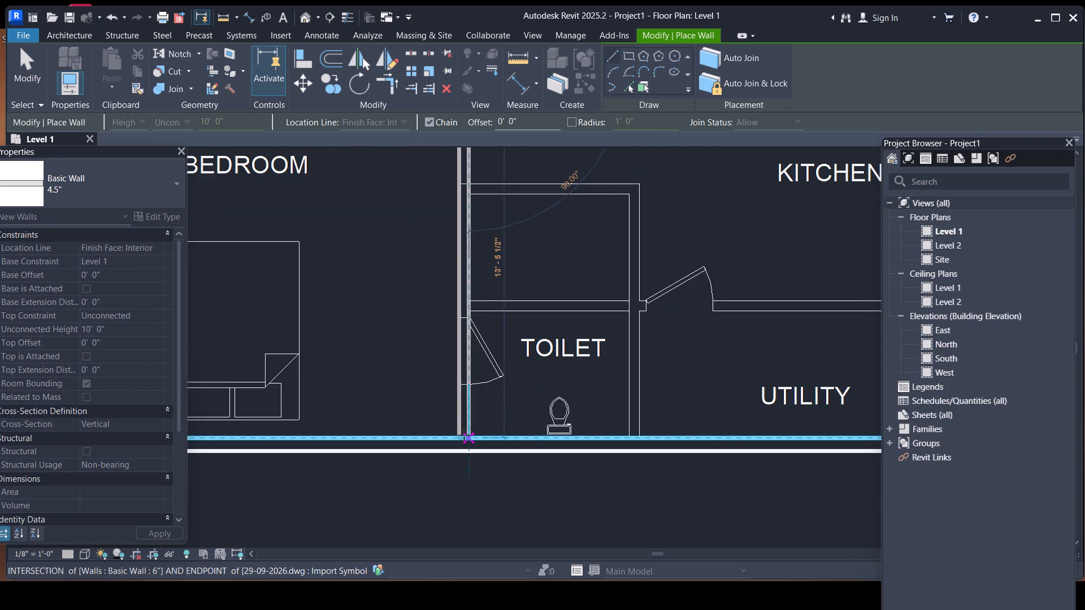
click(464, 435)
key(Escape)
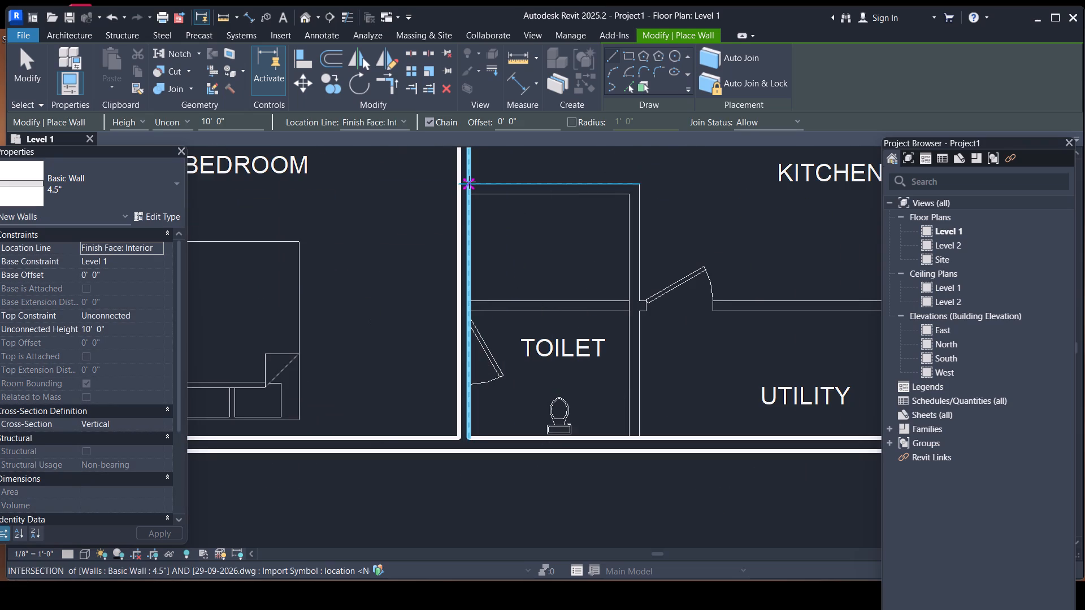
Enclose the lower toilet block with 4.5" walls, across its top from the bedroom wall and 9'-6" down to the outer wall.
click(469, 182)
key(space)
click(640, 185)
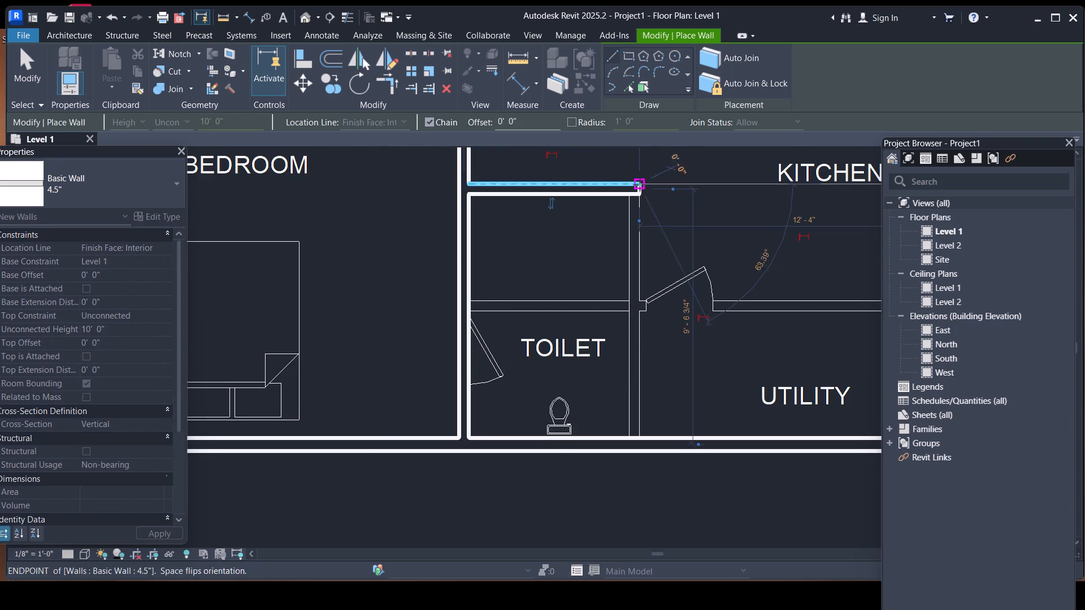
click(643, 435)
key(Escape)
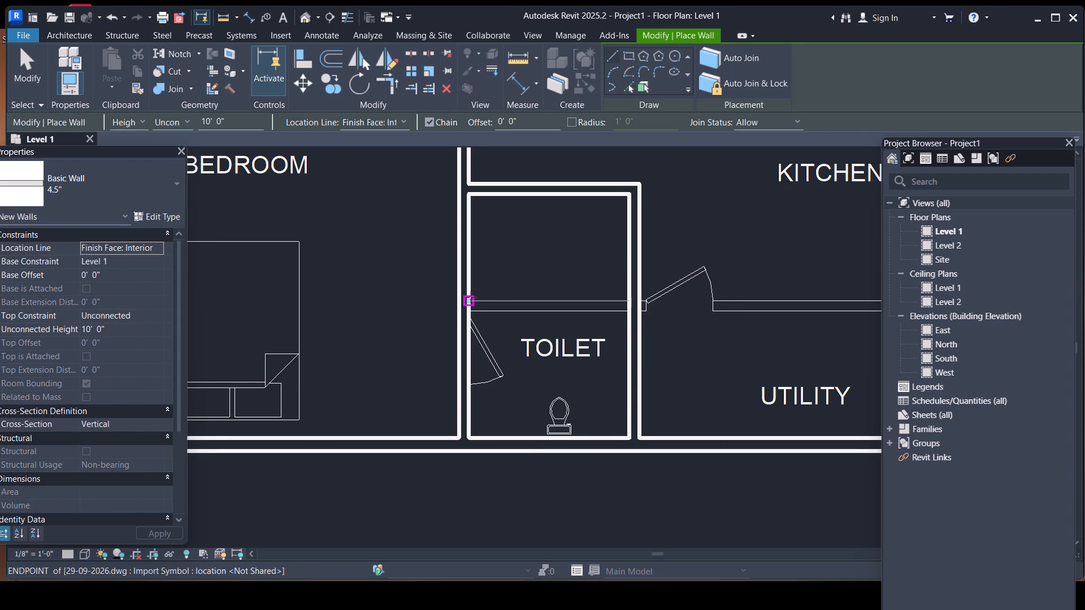
Draw an 18'-5 1/2" long, 4.5" wall along the top of the toilet and utility, from the bedroom wall to the apartment's inner side wall.
click(471, 297)
key(space)
scroll(630, 306, down, 3)
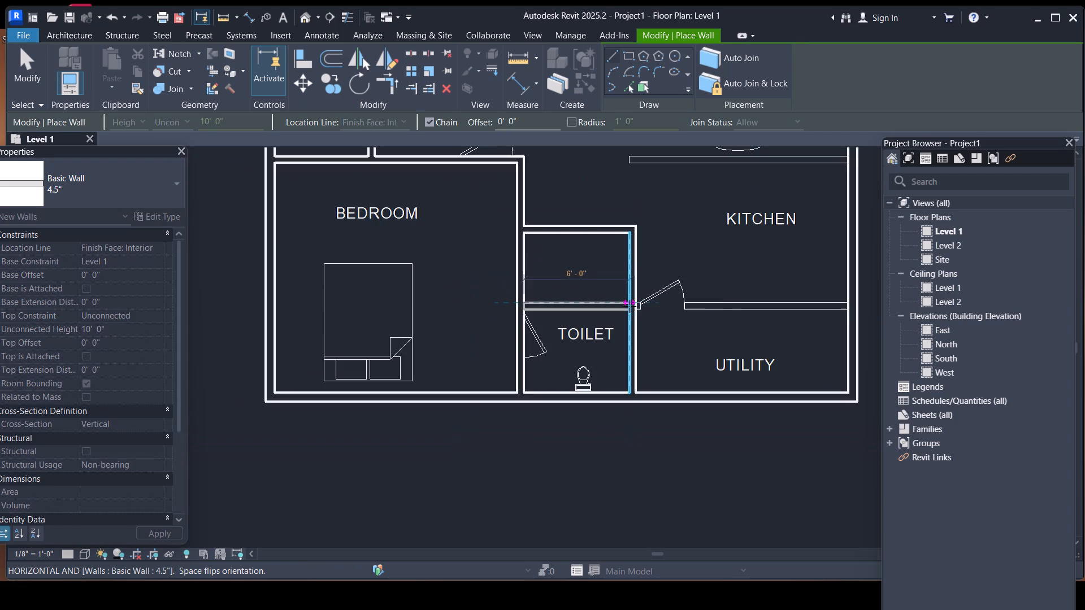
middle_drag(630, 306, 340, 278)
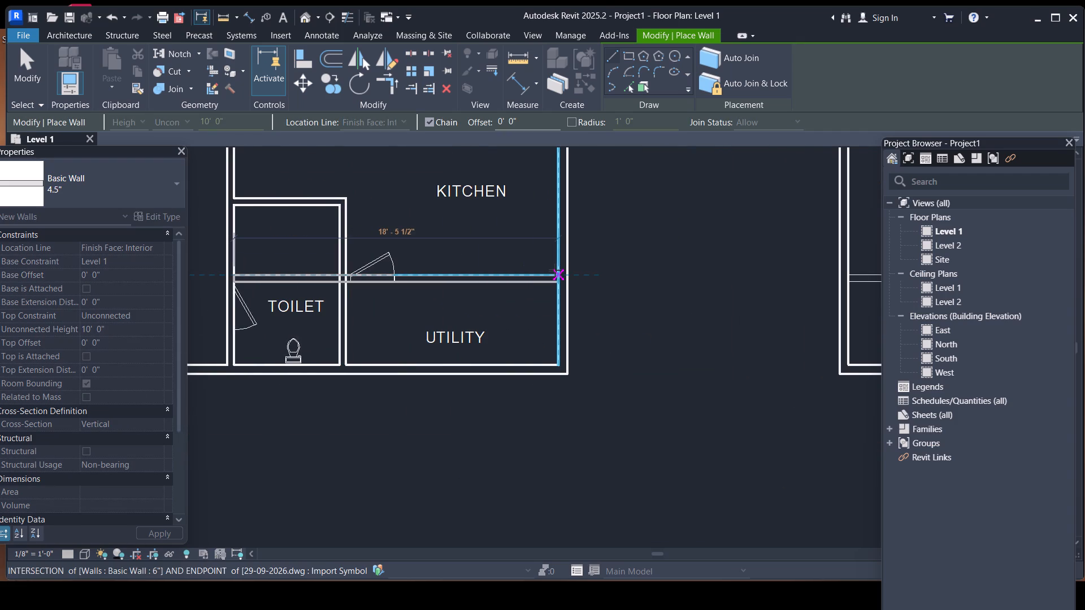
click(555, 270)
key(Escape)
Draw the 12'-5 1/2" long, 4.5" wall between the drawing hall and kitchen, ending at the apartment's inner side wall.
scroll(528, 206, down, 4)
middle_drag(520, 208, 523, 362)
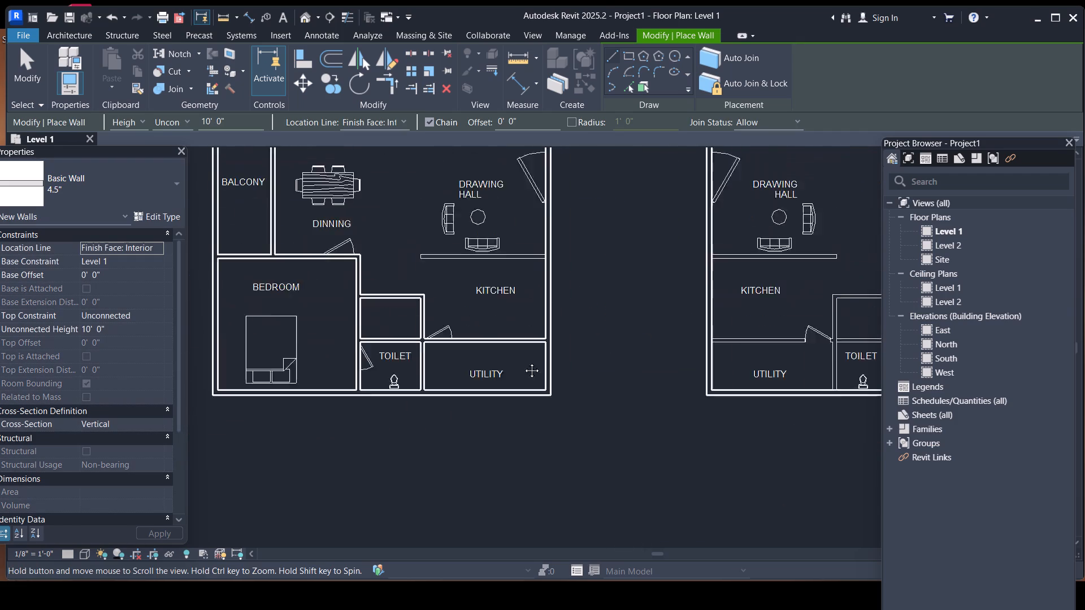
middle_drag(523, 362, 515, 469)
scroll(435, 378, up, 4)
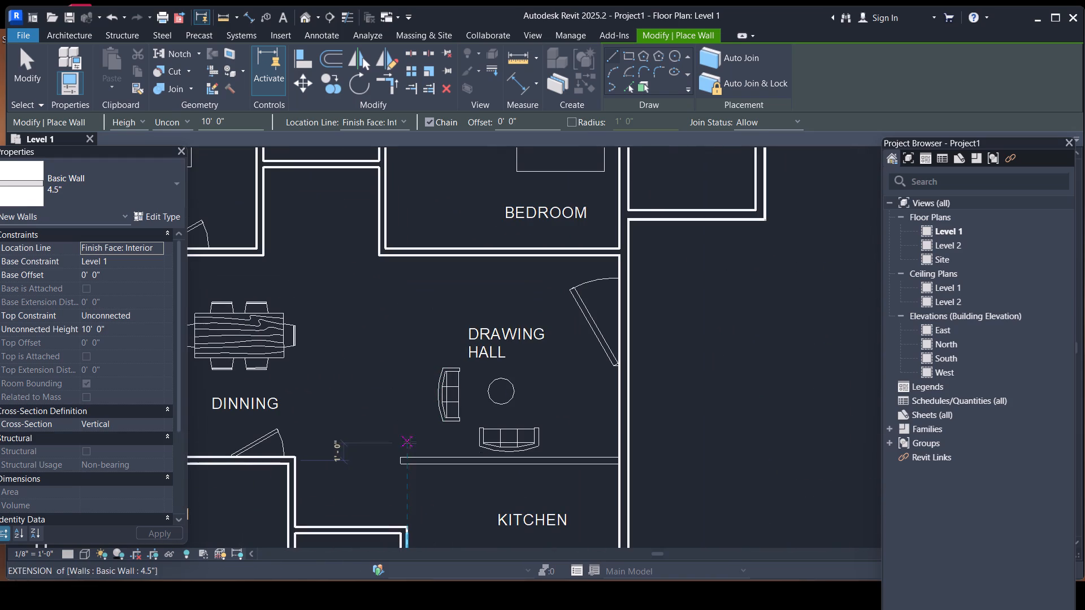
click(399, 456)
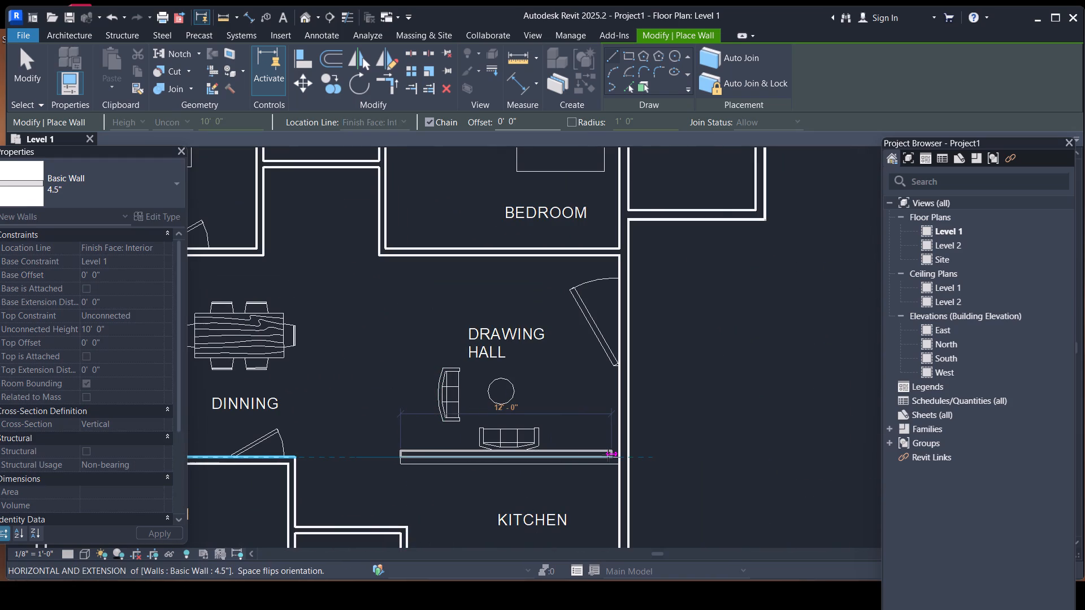
key(space)
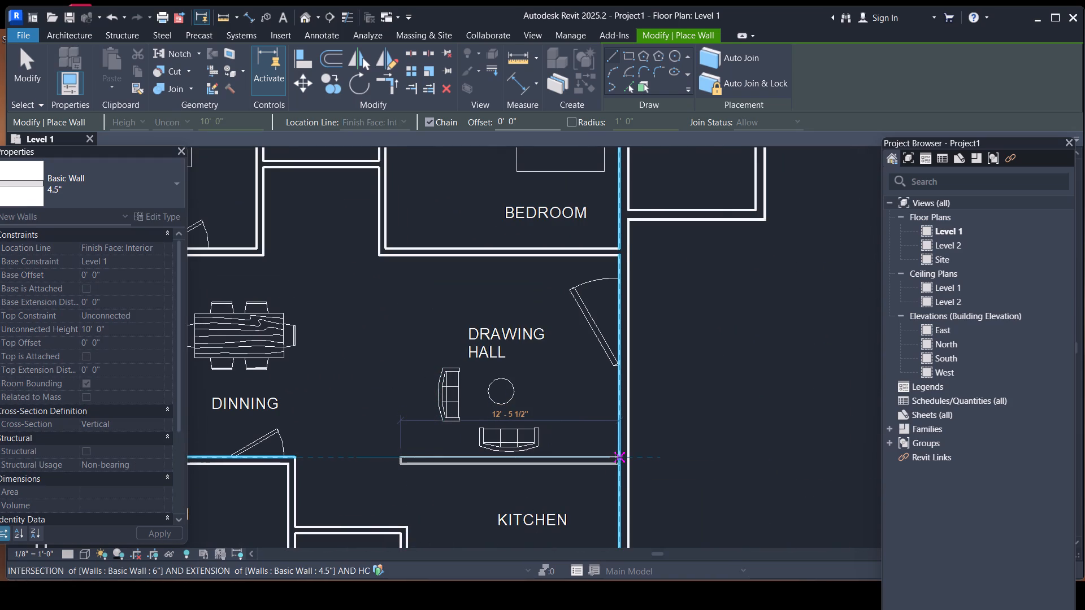
click(616, 457)
key(Escape)
scroll(559, 386, down, 10)
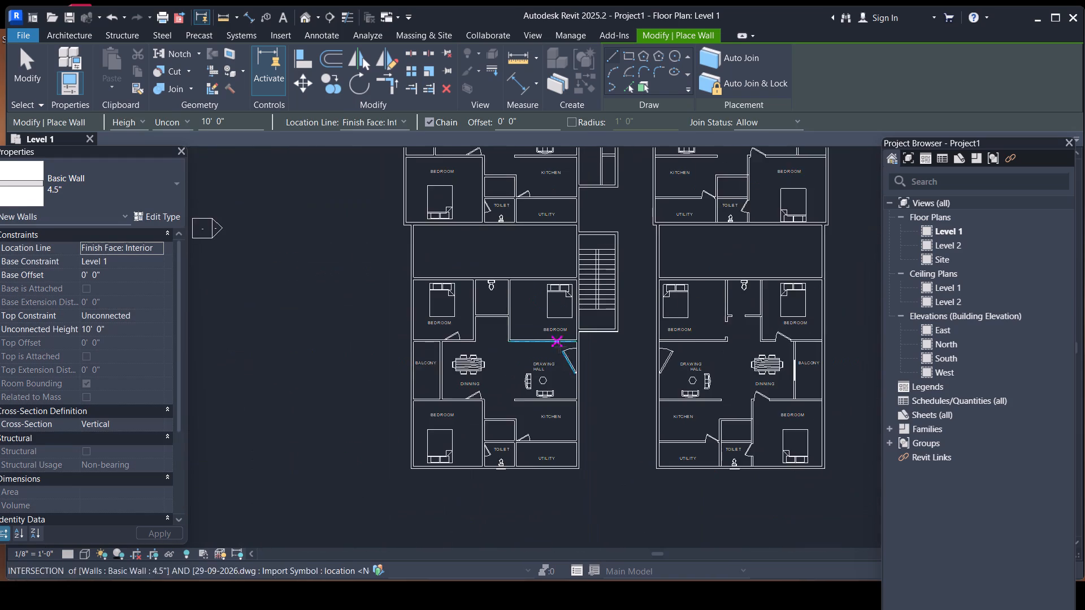
In the upper-right apartment, draw 4.5" walls down the inner bedroom's toilet side and across its bottom to the inner side wall.
scroll(559, 347, down, 1)
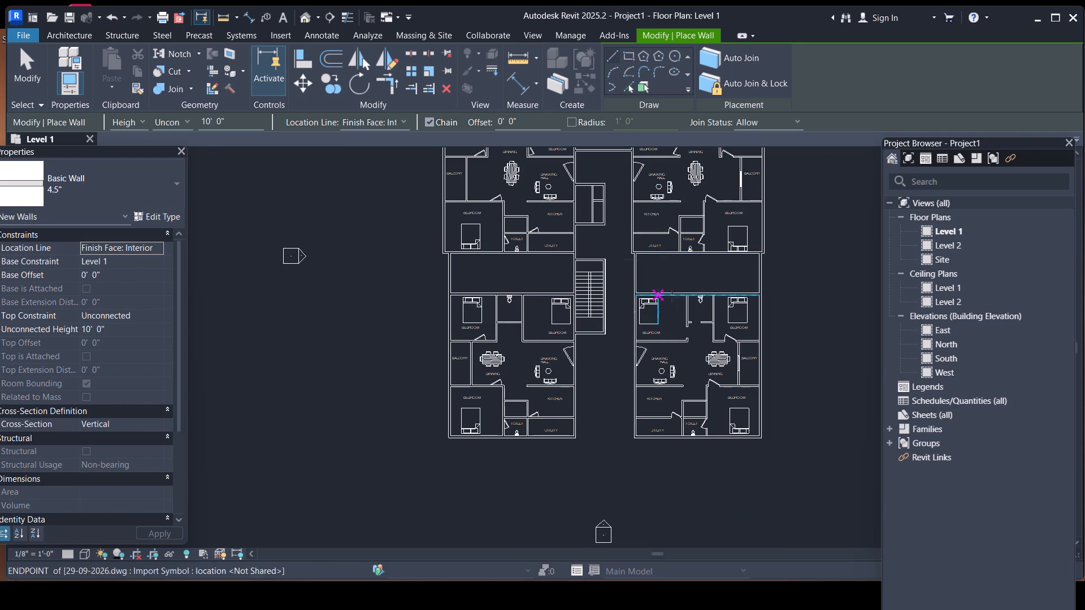
middle_drag(665, 333, 432, 443)
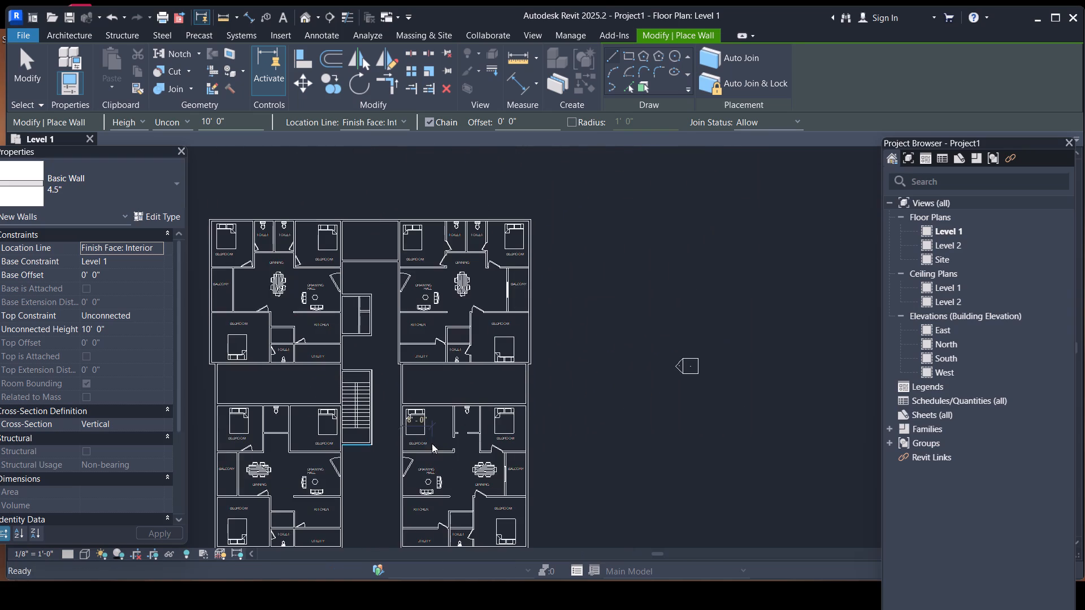
scroll(463, 239, up, 5)
scroll(414, 202, up, 5)
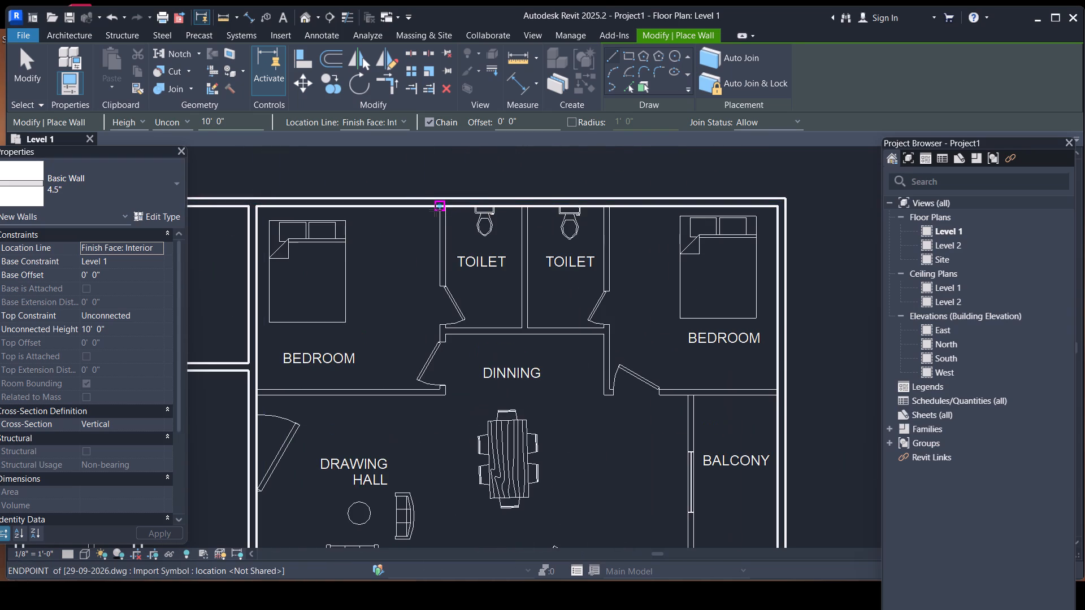
click(435, 210)
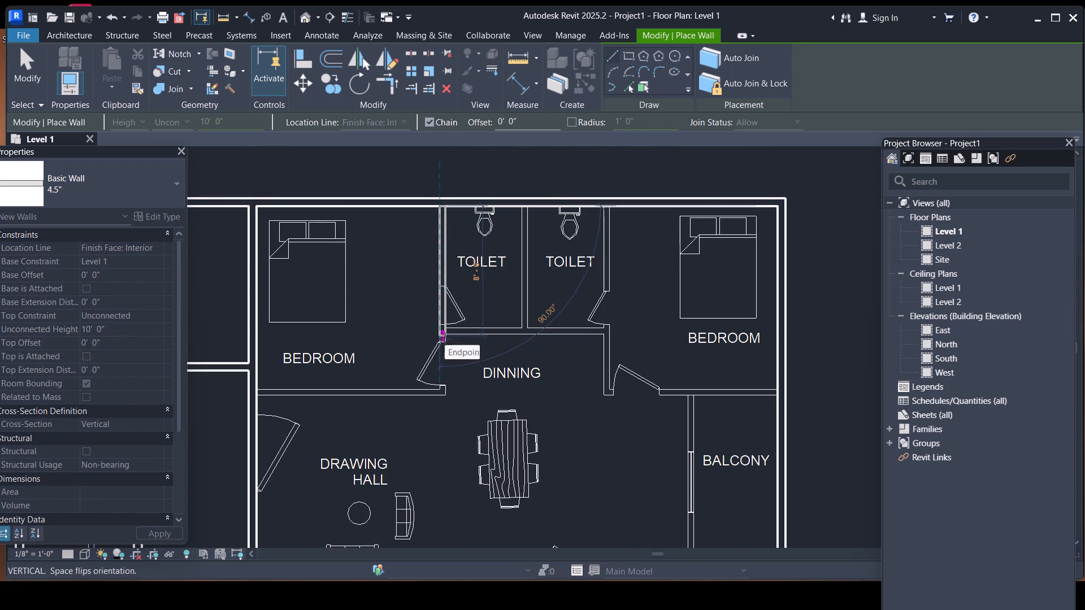
click(443, 387)
scroll(435, 390, up, 5)
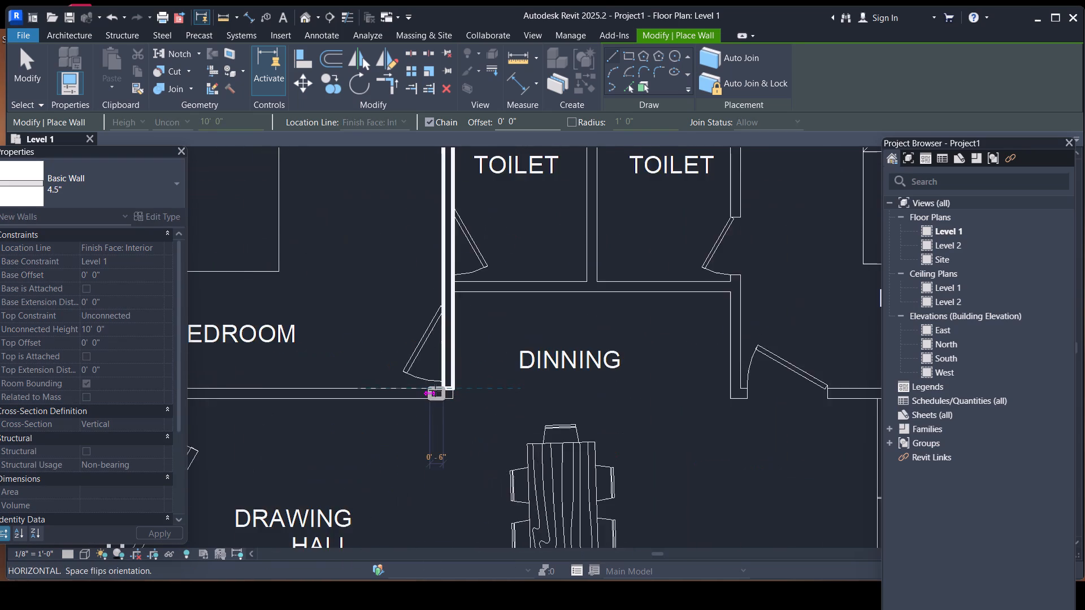
scroll(435, 390, up, 3)
scroll(362, 382, down, 1)
middle_drag(362, 382, 505, 363)
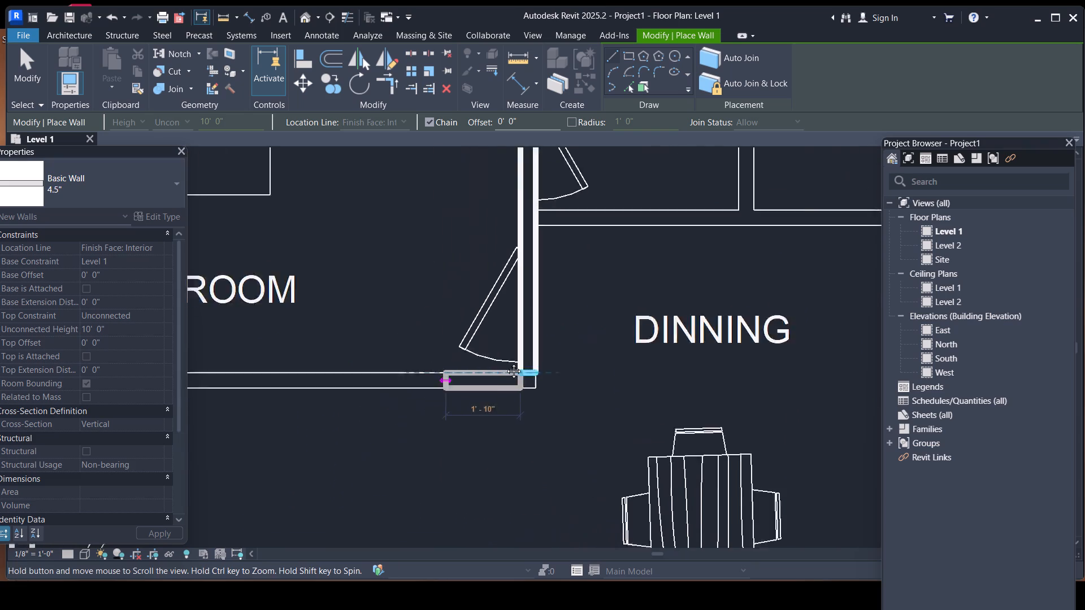
middle_drag(505, 363, 618, 354)
click(211, 356)
key(Escape)
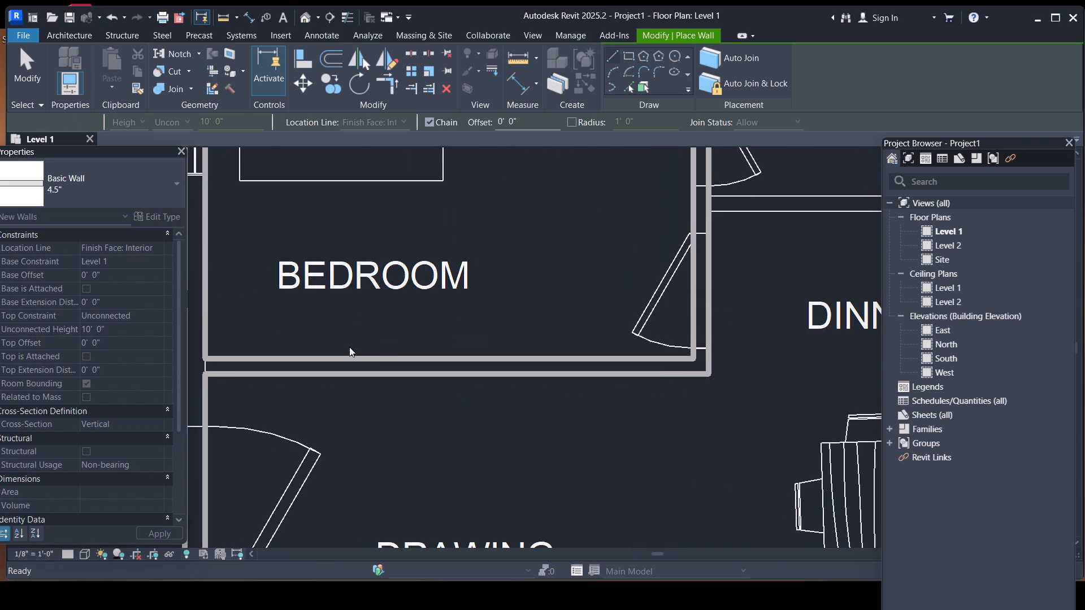
Draw a 10'-6" long, 4.5" wall between the two toilets and the dining area, starting from the inner bedroom wall.
scroll(424, 300, down, 6)
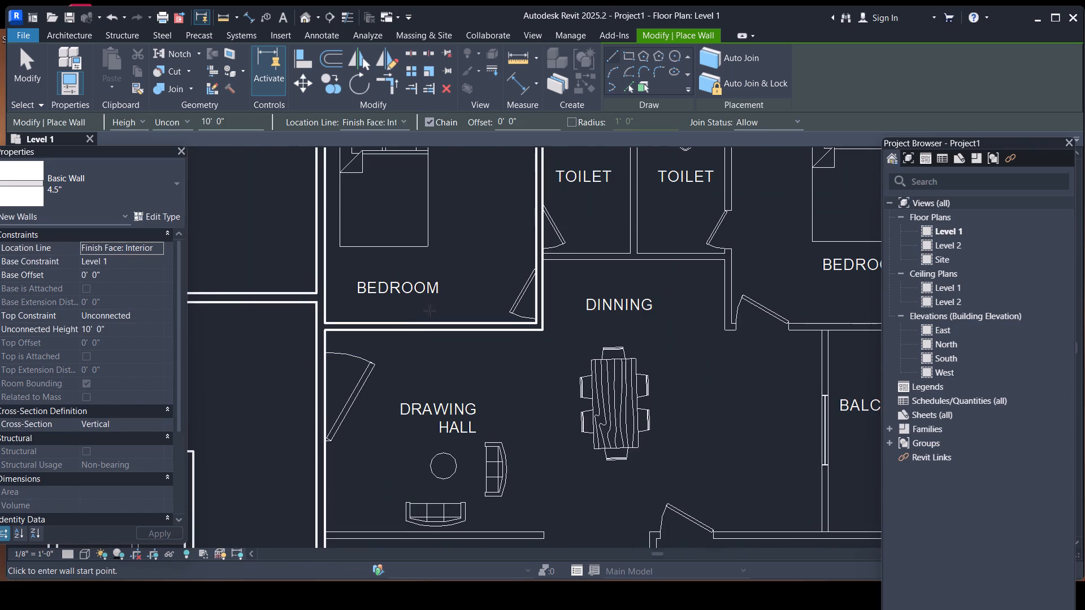
click(542, 264)
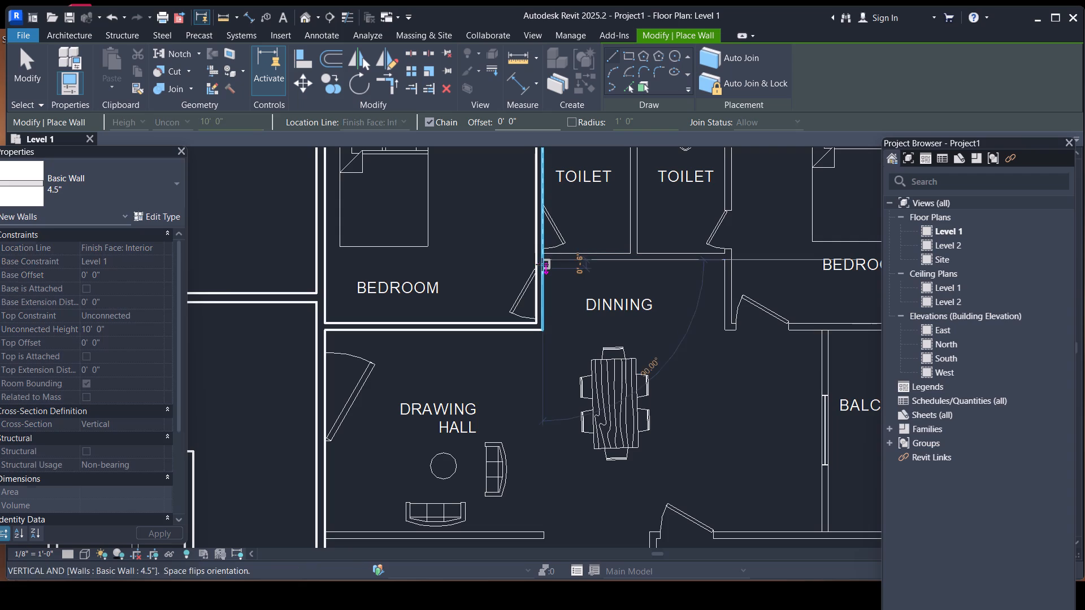
click(725, 256)
key(Escape)
Draw the 4.5" wall between the two upper toilets, from the top outer wall down to the dining-side wall.
scroll(624, 312, down, 3)
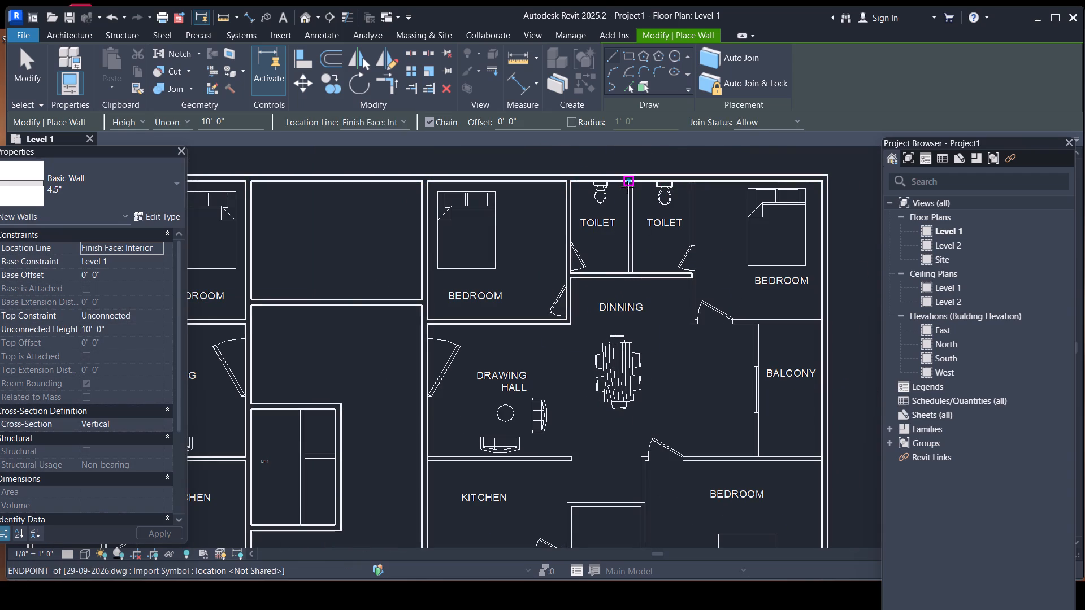
click(627, 187)
scroll(623, 268, up, 8)
click(633, 280)
key(Escape)
scroll(557, 309, down, 1)
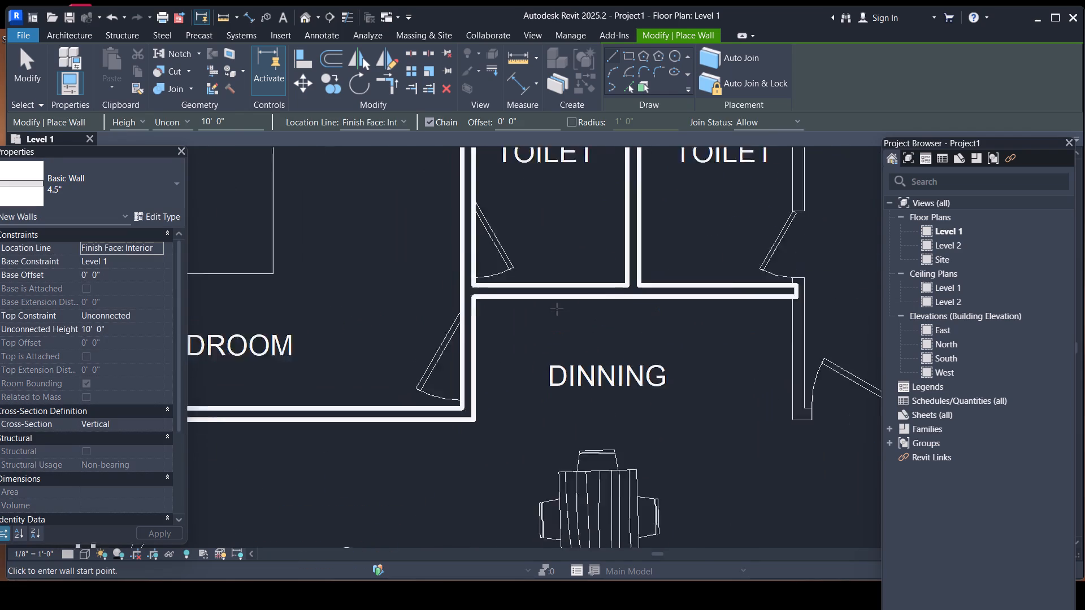
Enclose the upper outer bedroom with 4.5" walls, 12'-7" down its toilet side and across its bottom to the outer wall.
scroll(557, 309, down, 4)
click(689, 159)
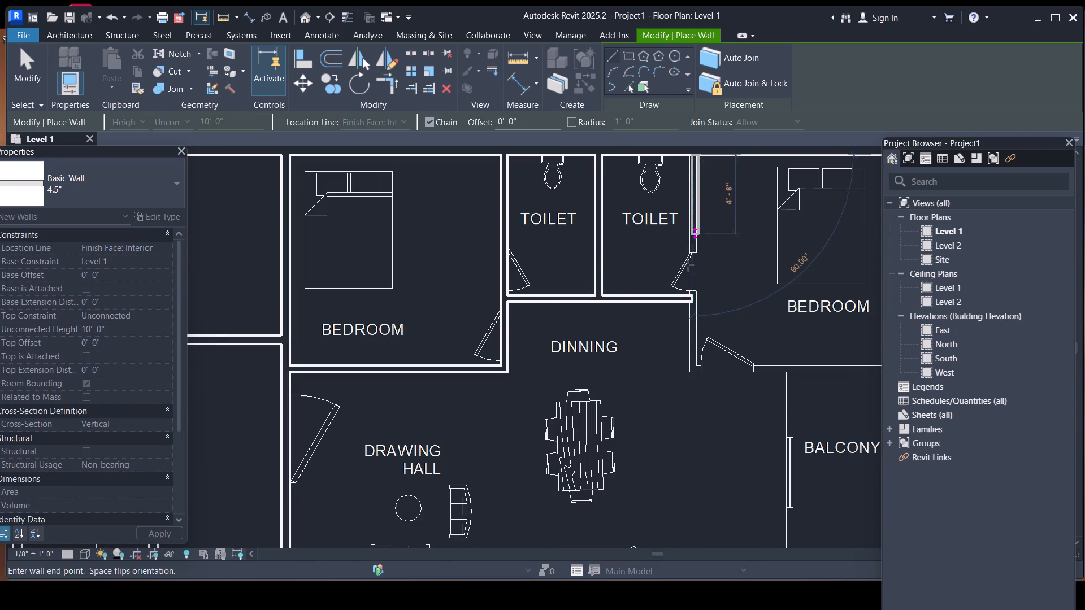
key(Escape)
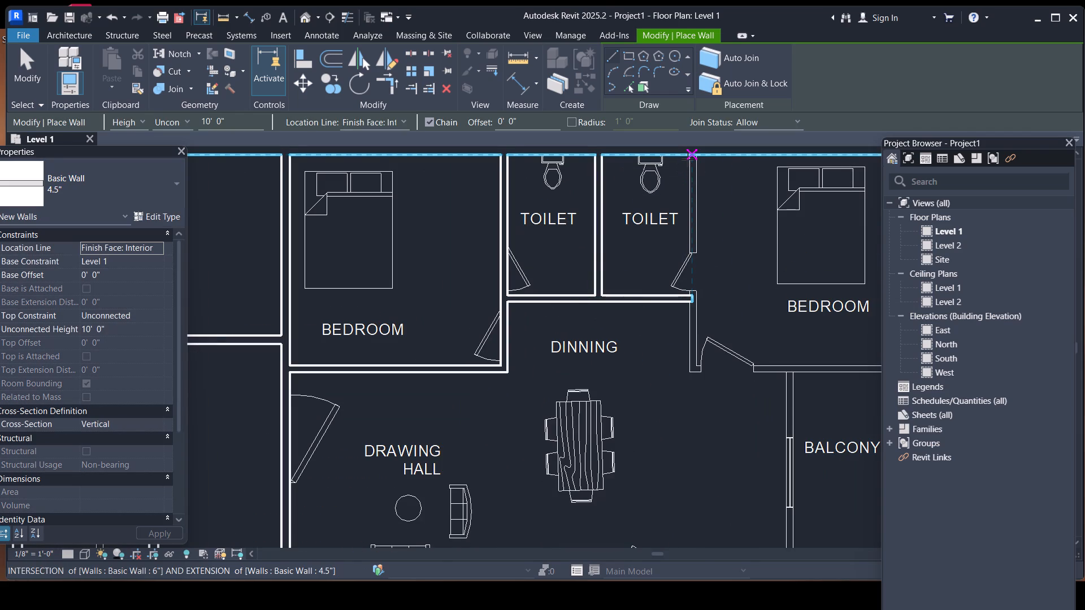
middle_drag(685, 160, 627, 216)
scroll(629, 215, up, 3)
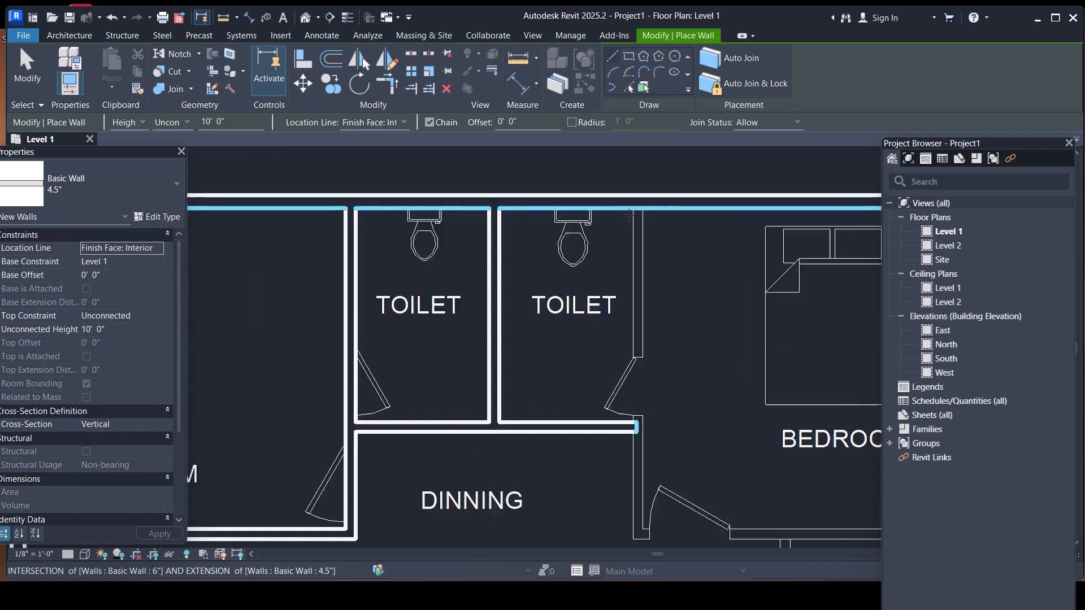
click(630, 208)
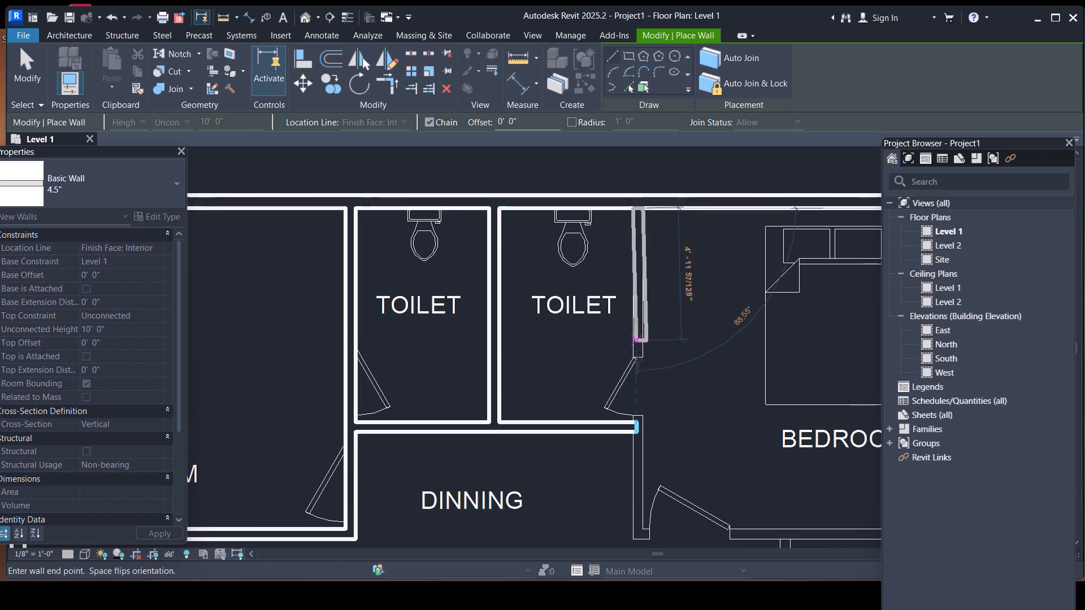
middle_drag(639, 433, 559, 300)
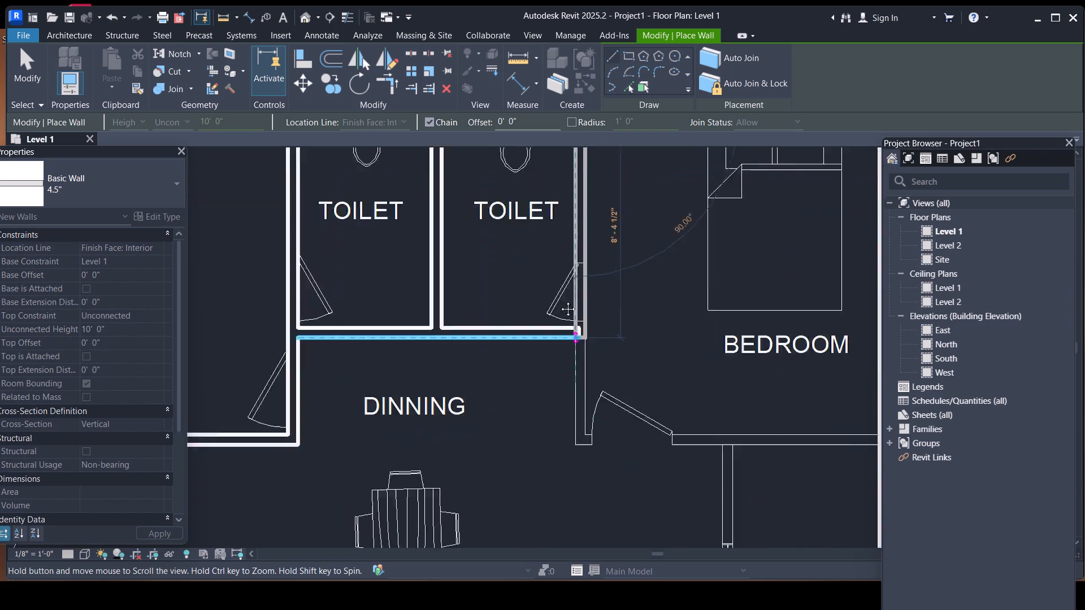
middle_drag(559, 300, 549, 285)
click(545, 391)
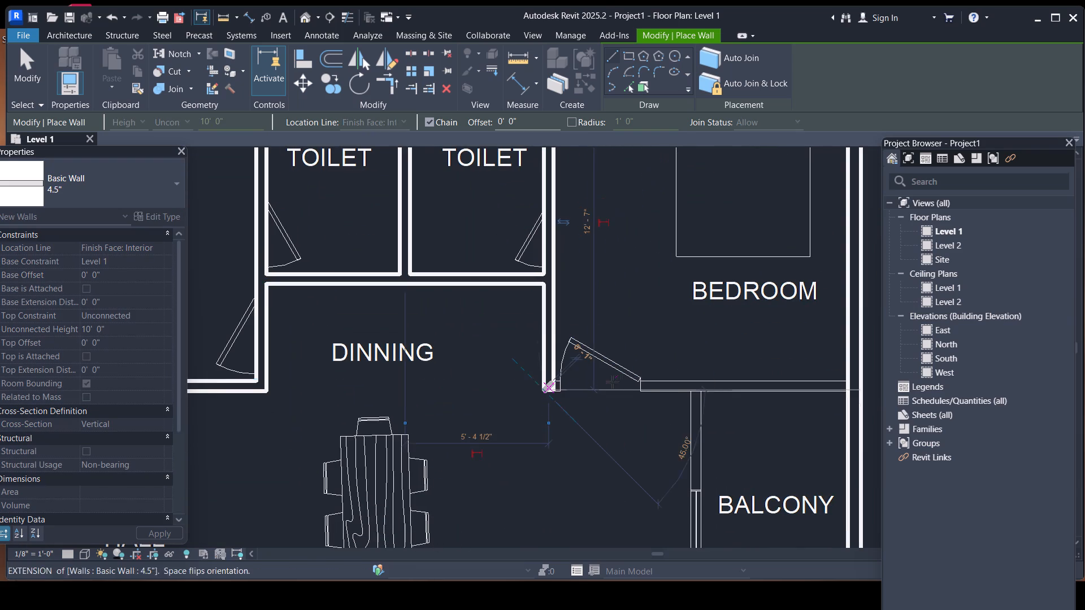
scroll(678, 391, down, 1)
middle_drag(678, 391, 374, 319)
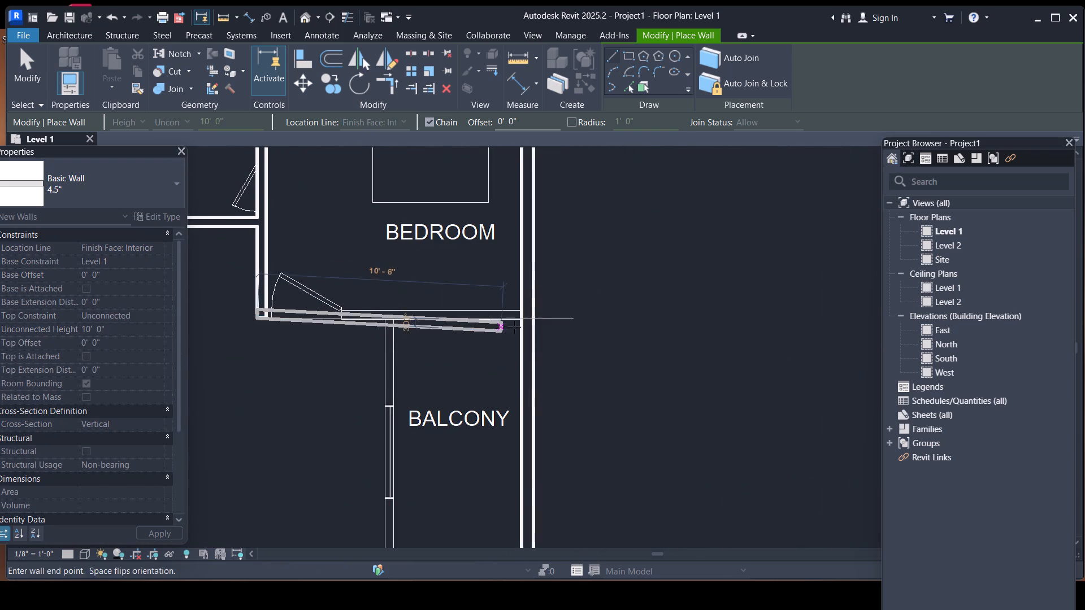
click(520, 321)
key(Escape)
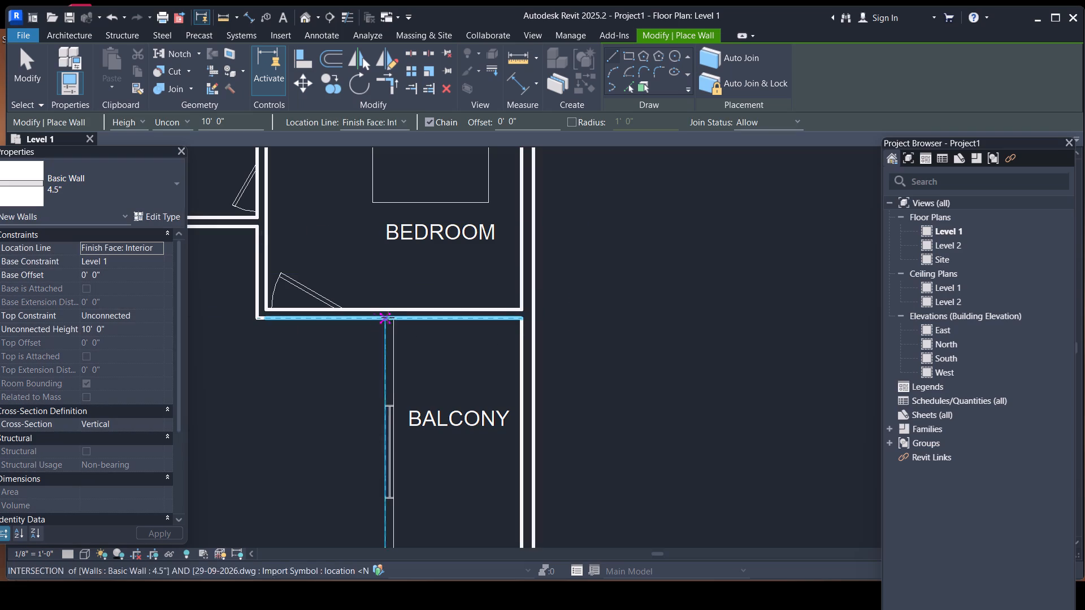
Draw the 4.5" wall between dining and balcony, from the upper bedroom wall down to the lower bedroom's top line, flipped onto the plan lines.
scroll(383, 318, up, 5)
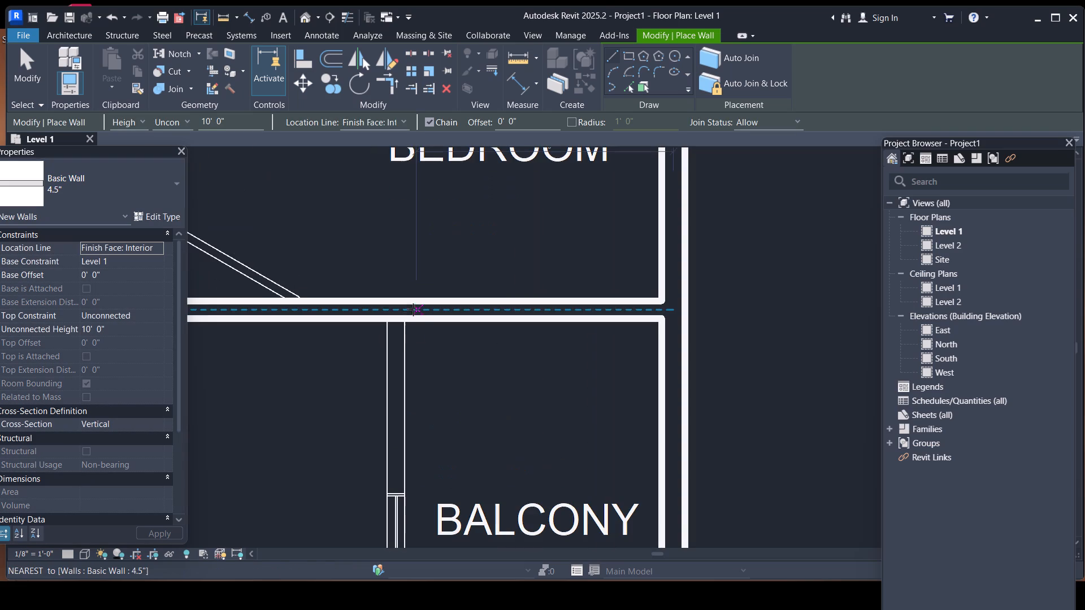
click(405, 320)
key(space)
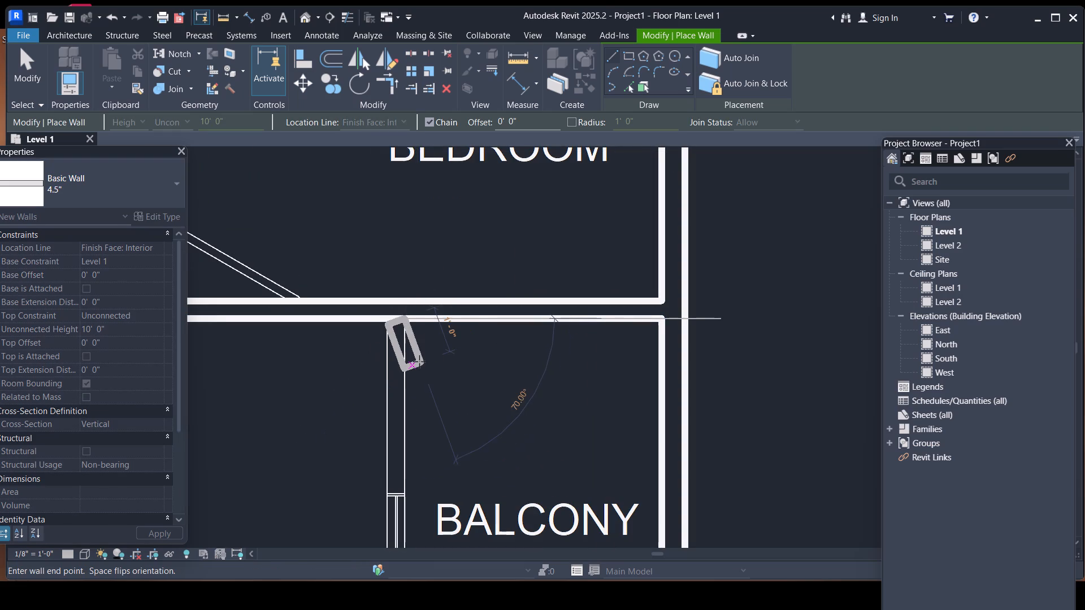
scroll(422, 359, down, 3)
middle_drag(424, 358, 457, 241)
scroll(475, 214, down, 4)
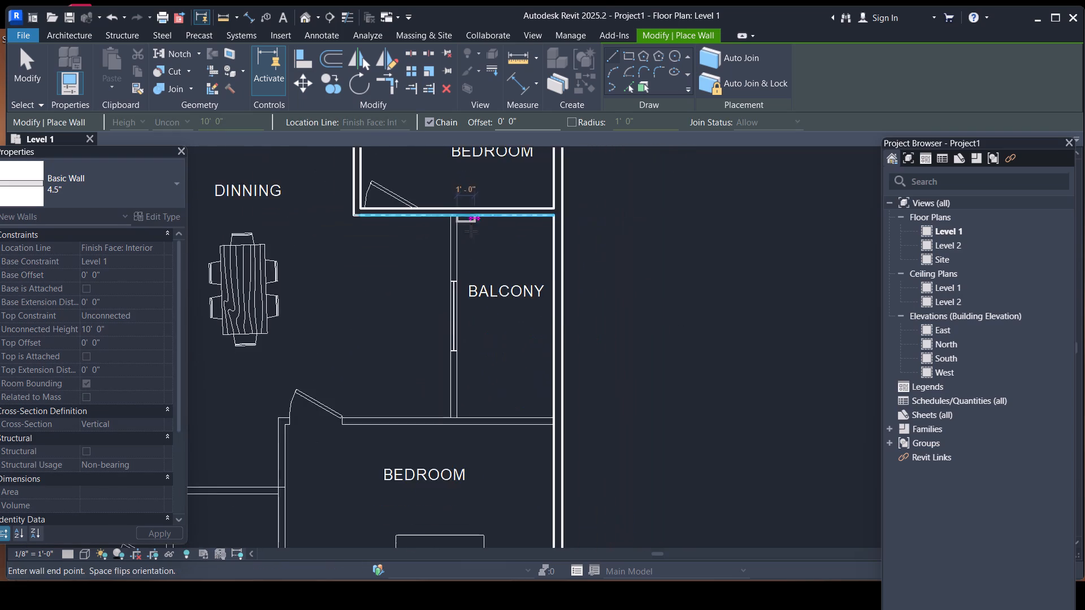
scroll(471, 231, down, 3)
scroll(464, 364, up, 9)
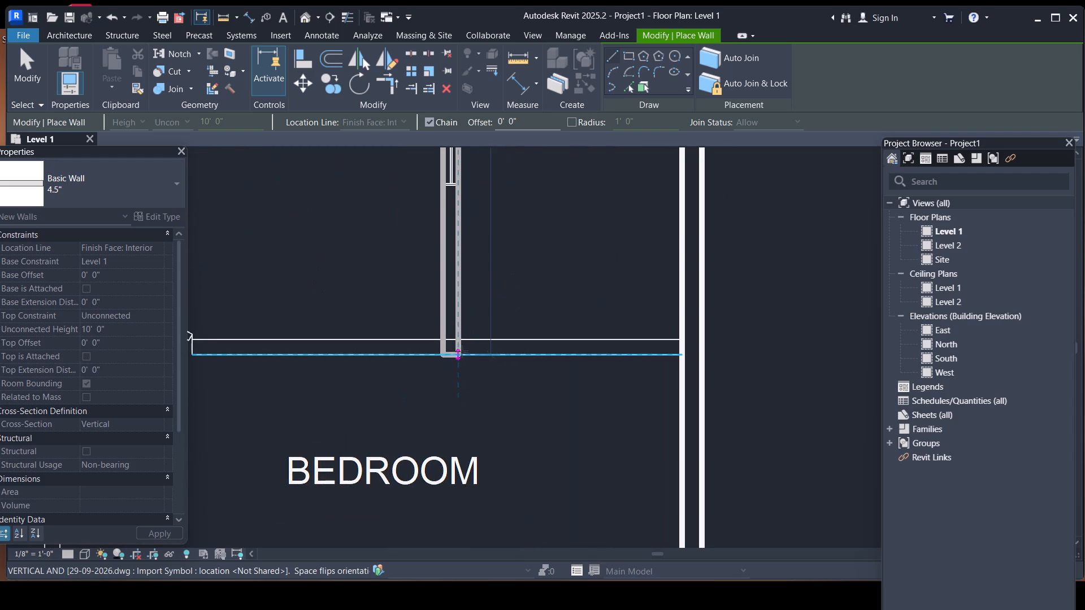
click(461, 337)
key(Escape)
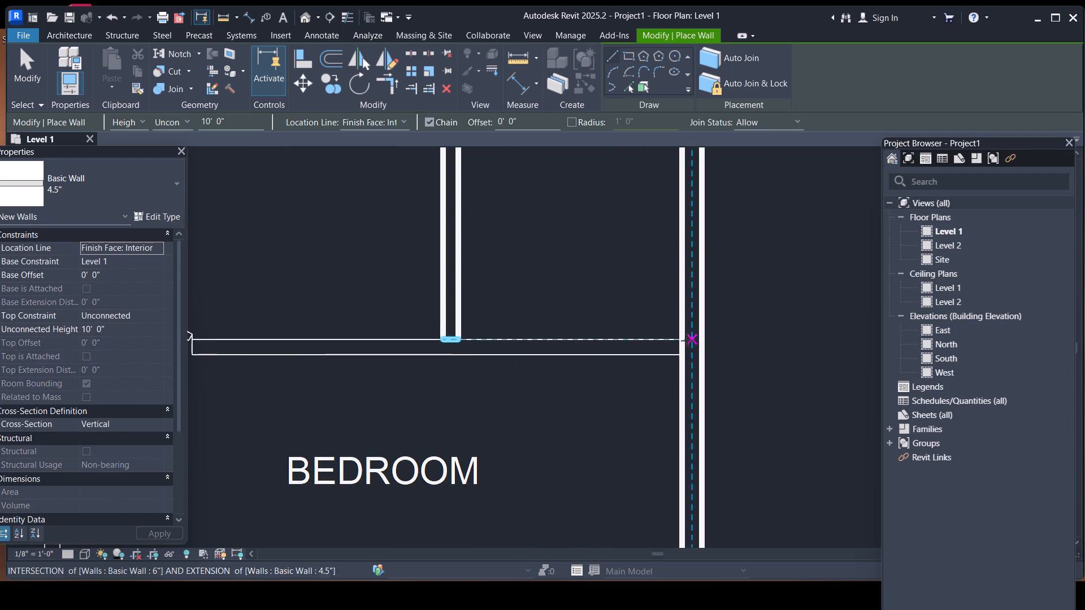
Enclose the lower bedroom with 4.5" walls, 15'-8" across its top from the outer wall and down its toilet side to the bottom wall.
click(678, 338)
scroll(506, 338, down, 8)
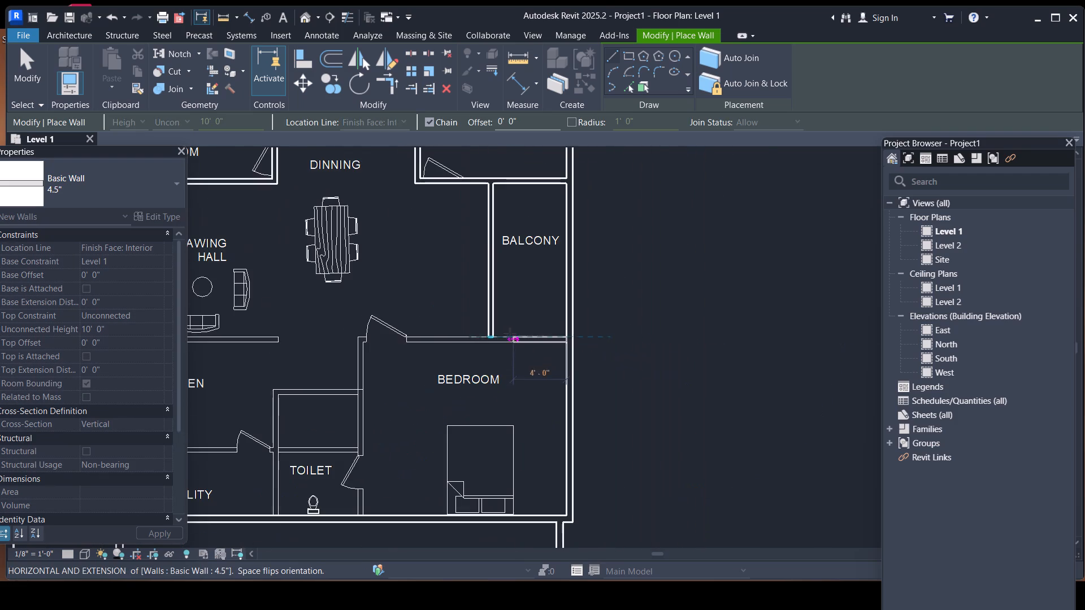
scroll(366, 331, up, 5)
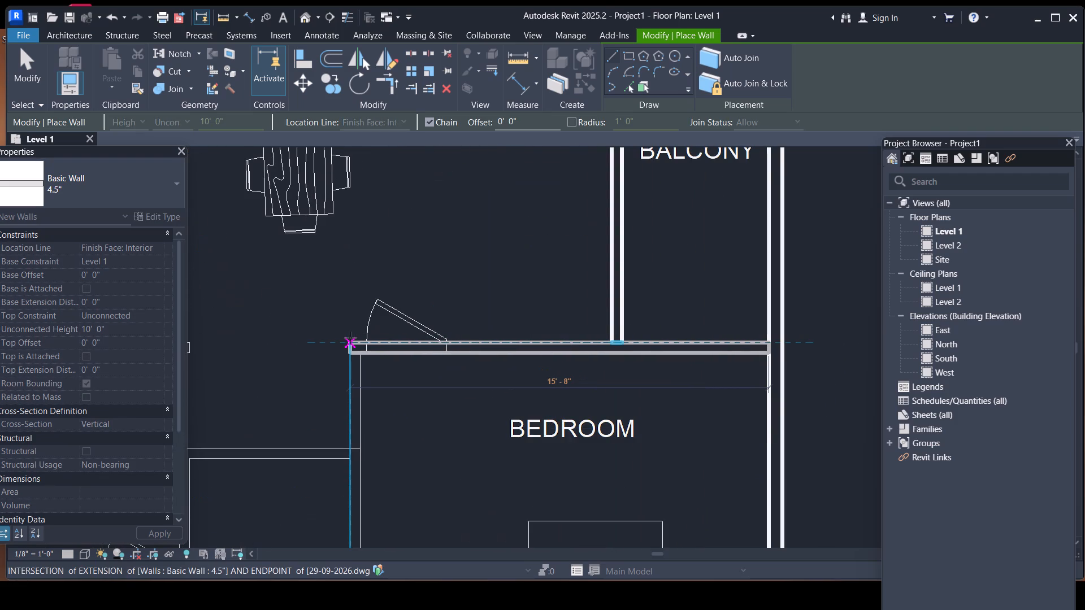
click(350, 338)
scroll(384, 310, down, 9)
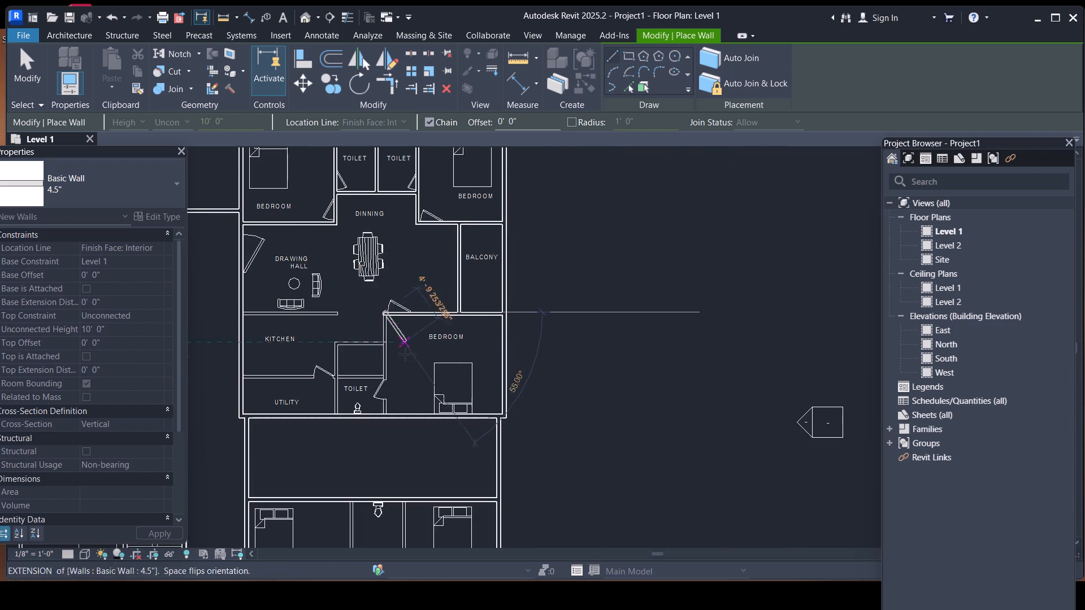
scroll(381, 396, up, 4)
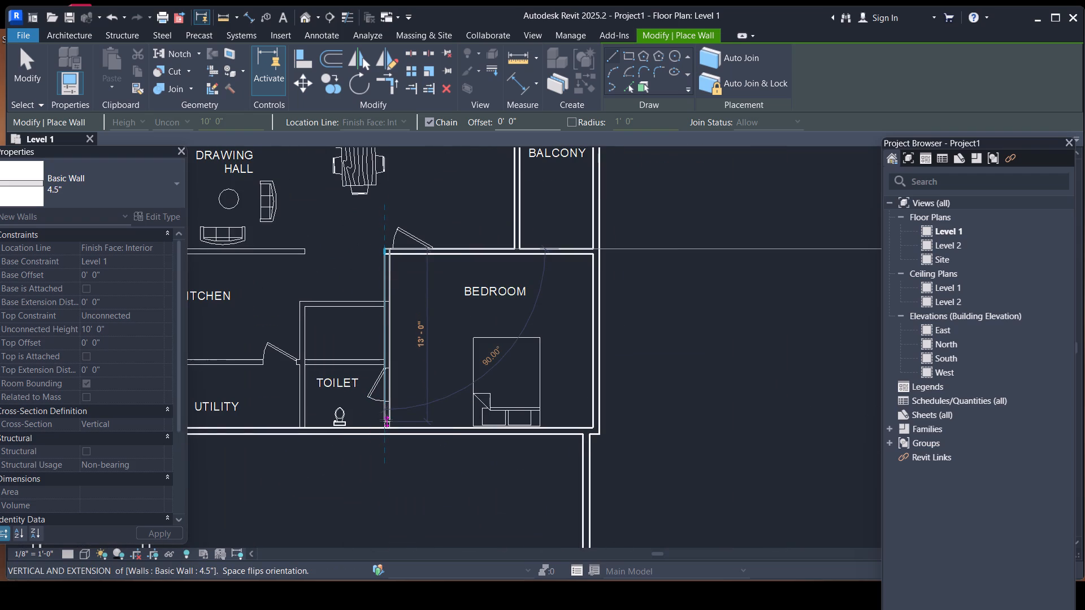
click(386, 421)
key(Escape)
Enclose the lower toilet block with 4.5" walls, across its top from the bedroom wall and down its utility side to the bottom wall.
scroll(344, 303, up, 3)
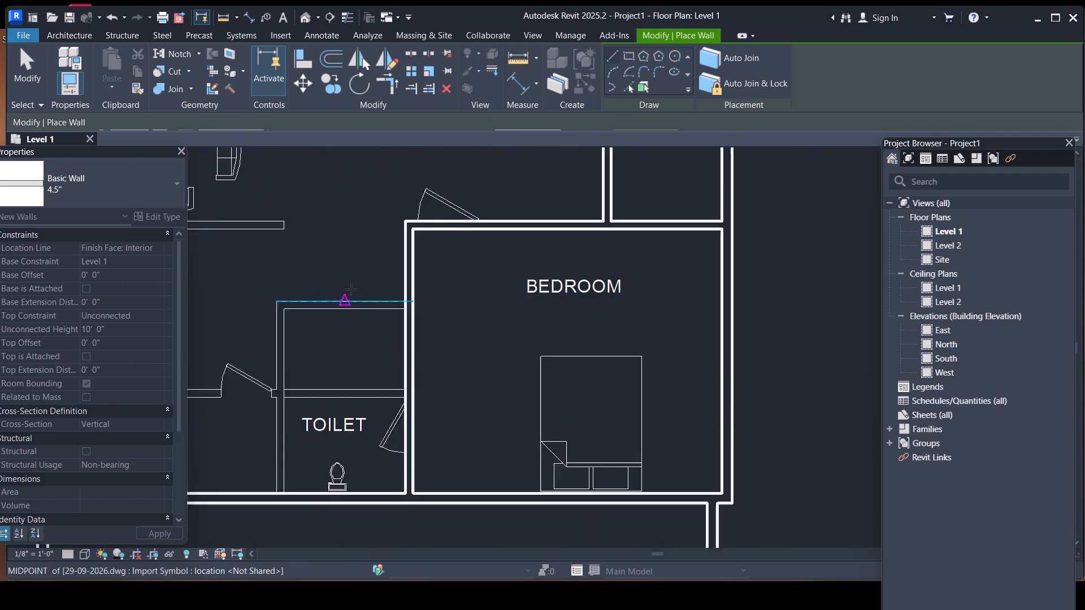
scroll(351, 289, up, 5)
click(453, 315)
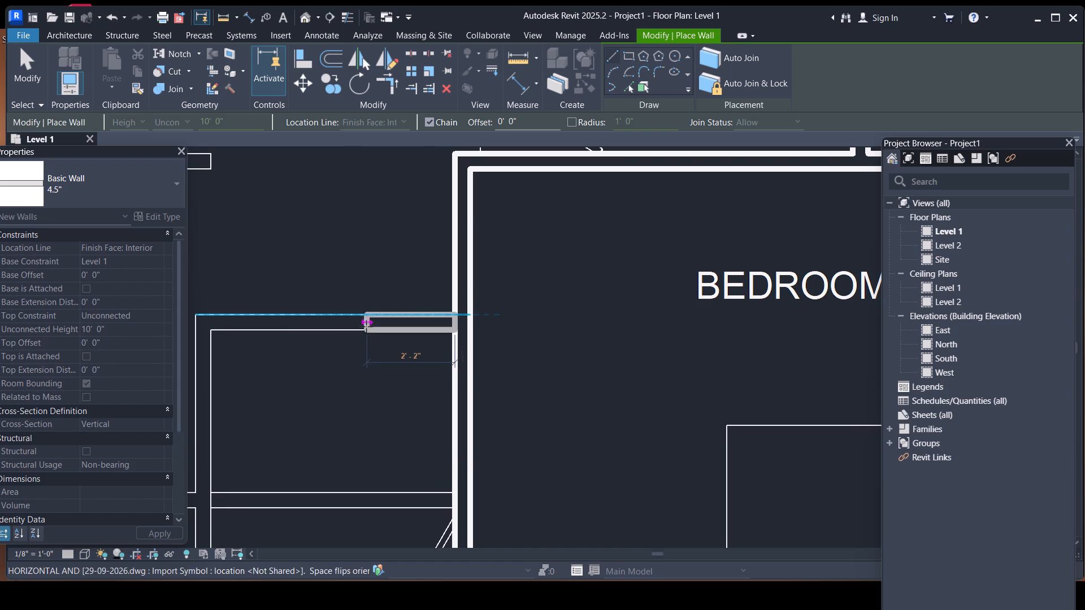
middle_drag(322, 309, 476, 300)
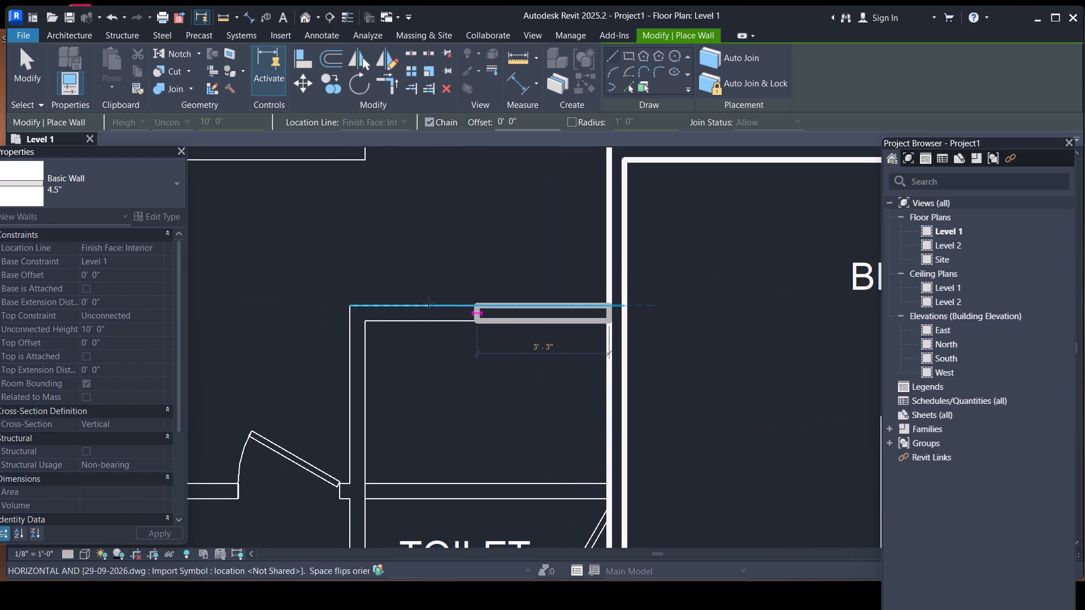
click(354, 303)
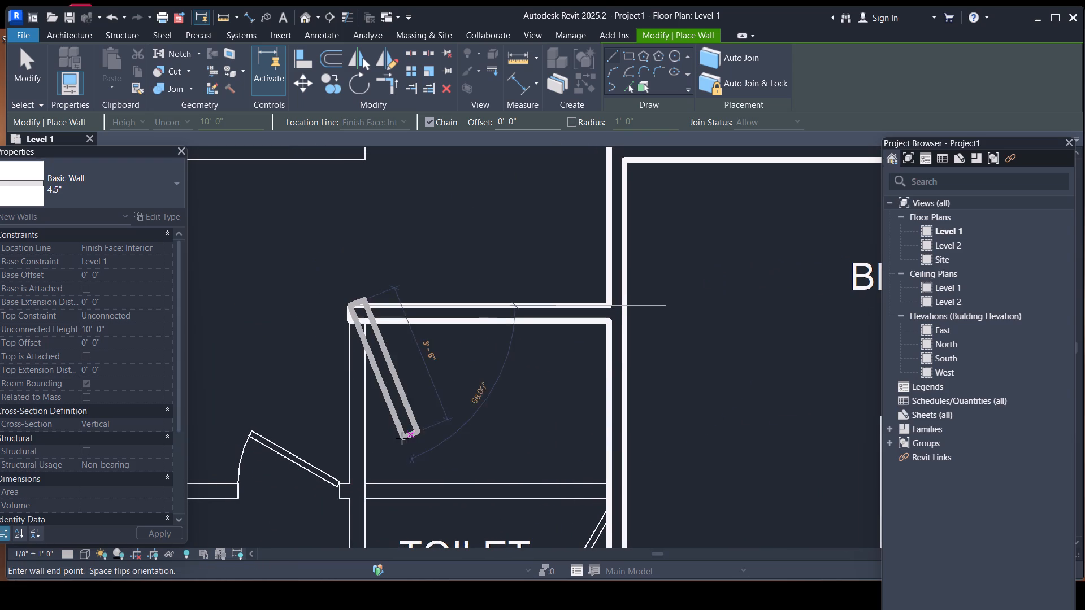
middle_drag(403, 434, 402, 241)
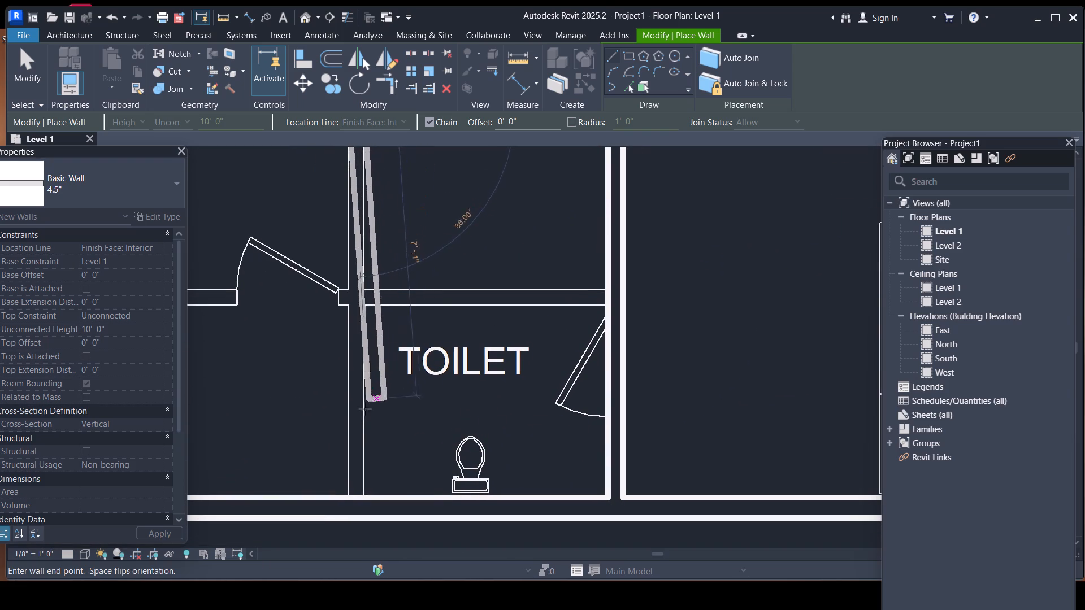
click(341, 493)
key(Escape)
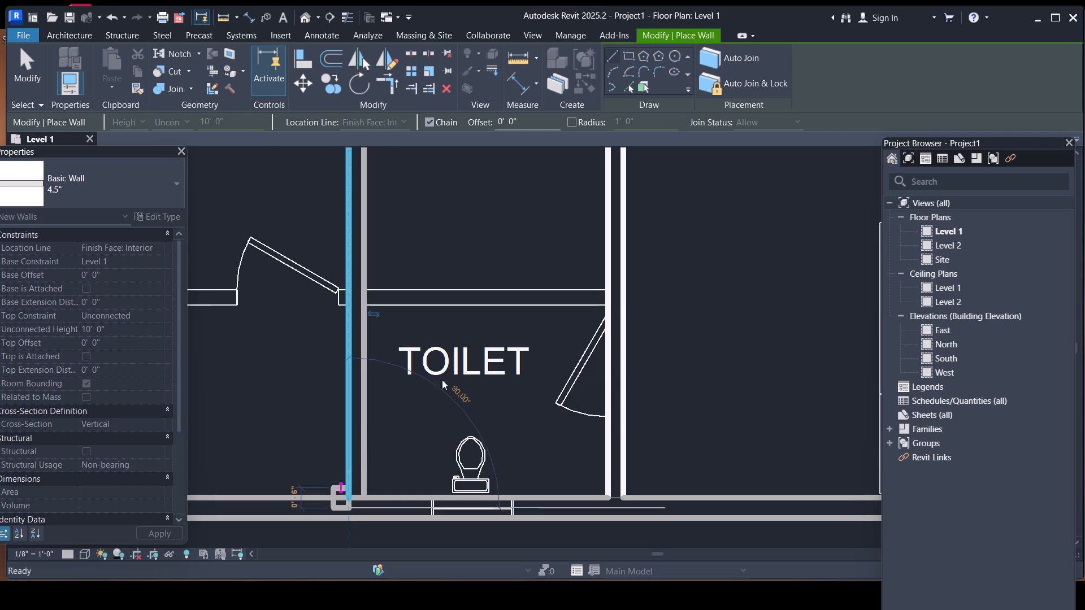
Draw one 4.5" wall from the lower bedroom's wall across the toilet block and between kitchen and utility to the kitchen's side wall.
click(603, 290)
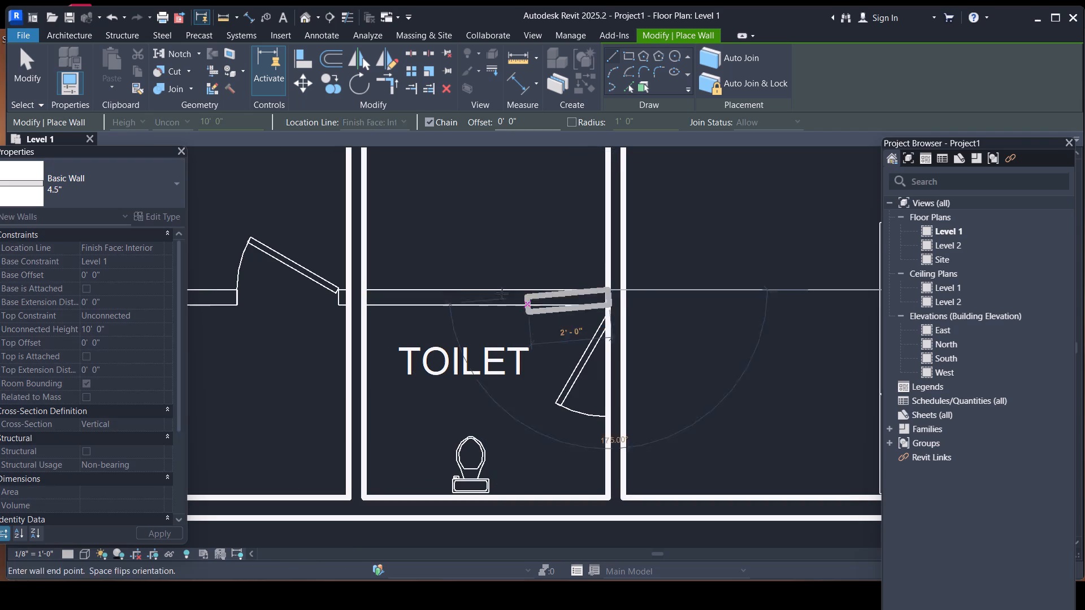
scroll(479, 280, down, 2)
middle_drag(479, 280, 741, 315)
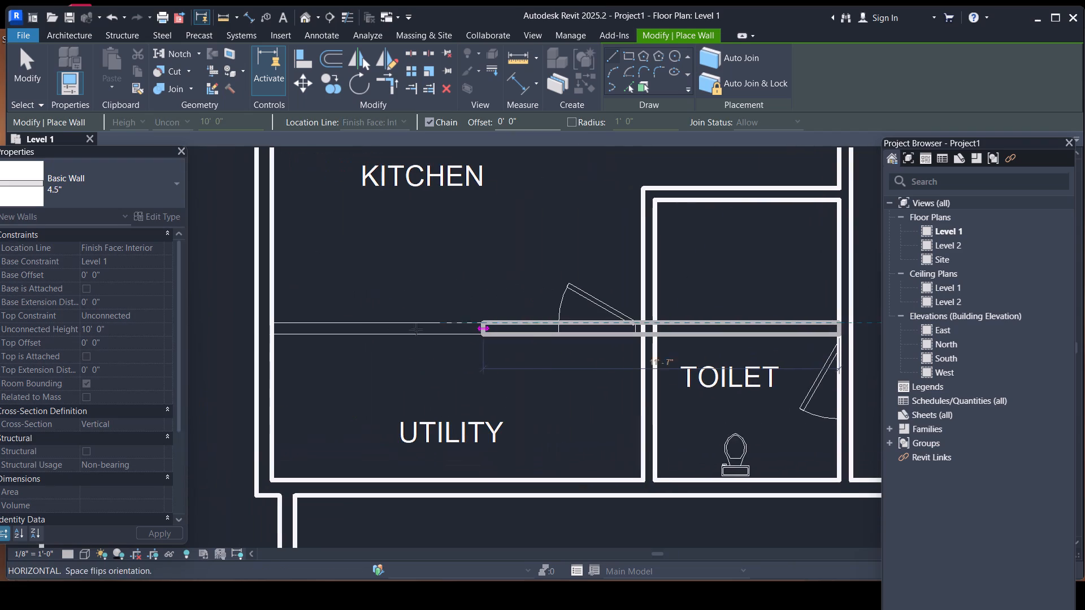
click(277, 320)
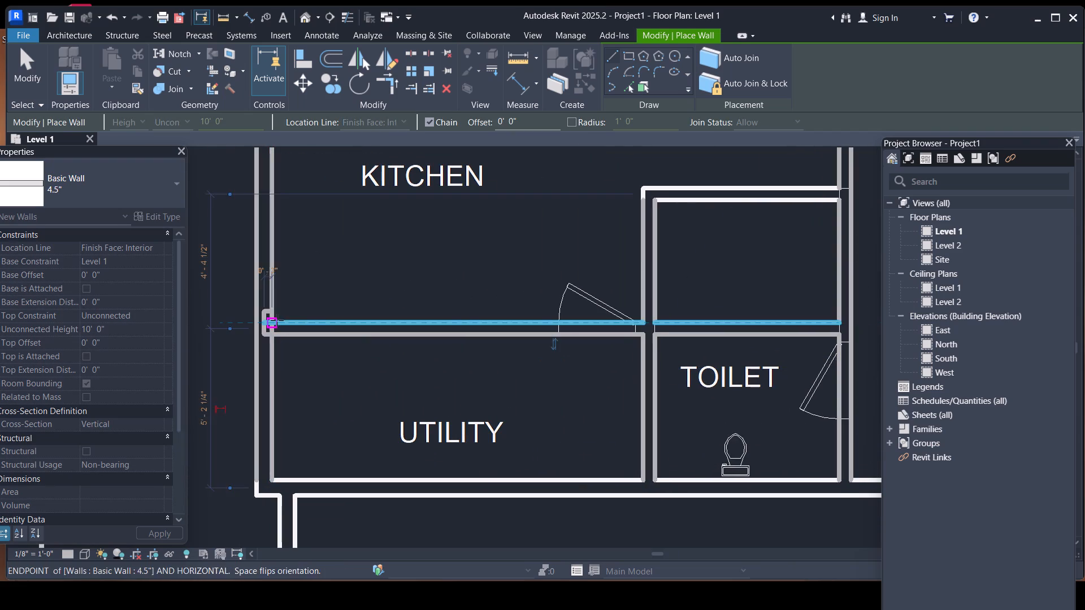
key(Escape)
Draw the 12'-5 1/2" long, 4.5" wall between drawing hall and kitchen from the side wall, flipped onto the plan lines.
scroll(413, 338, down, 7)
middle_drag(418, 278, 434, 371)
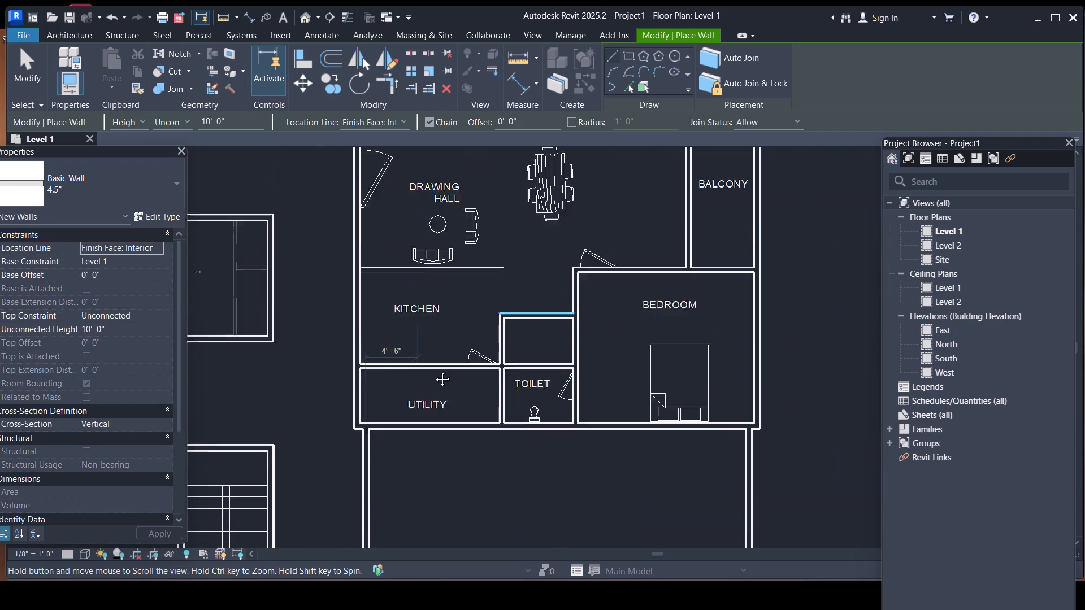
middle_drag(434, 371, 441, 454)
scroll(400, 409, up, 3)
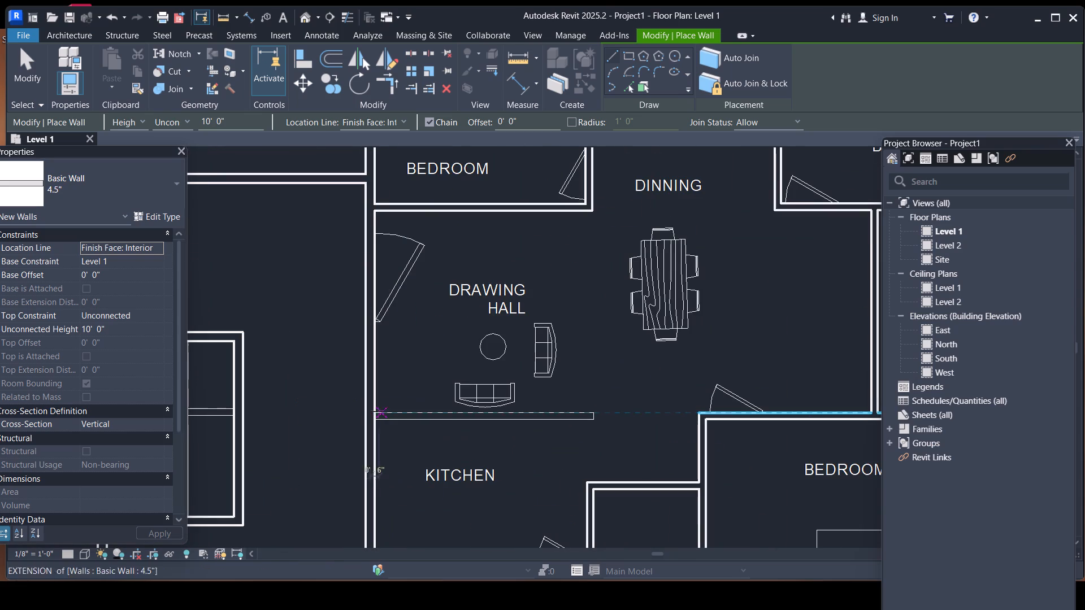
click(374, 411)
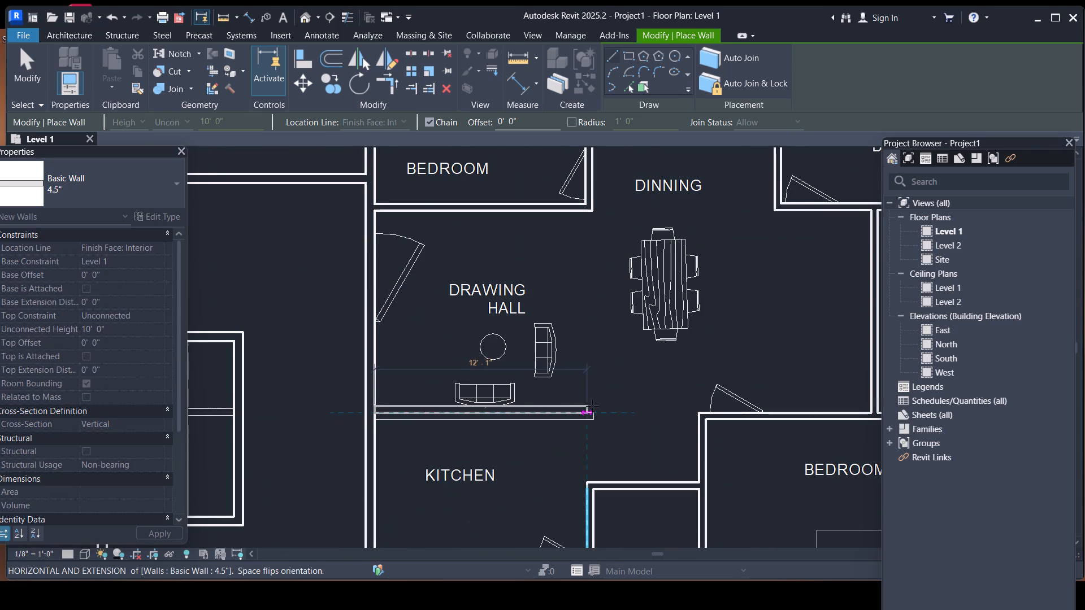
key(space)
click(594, 414)
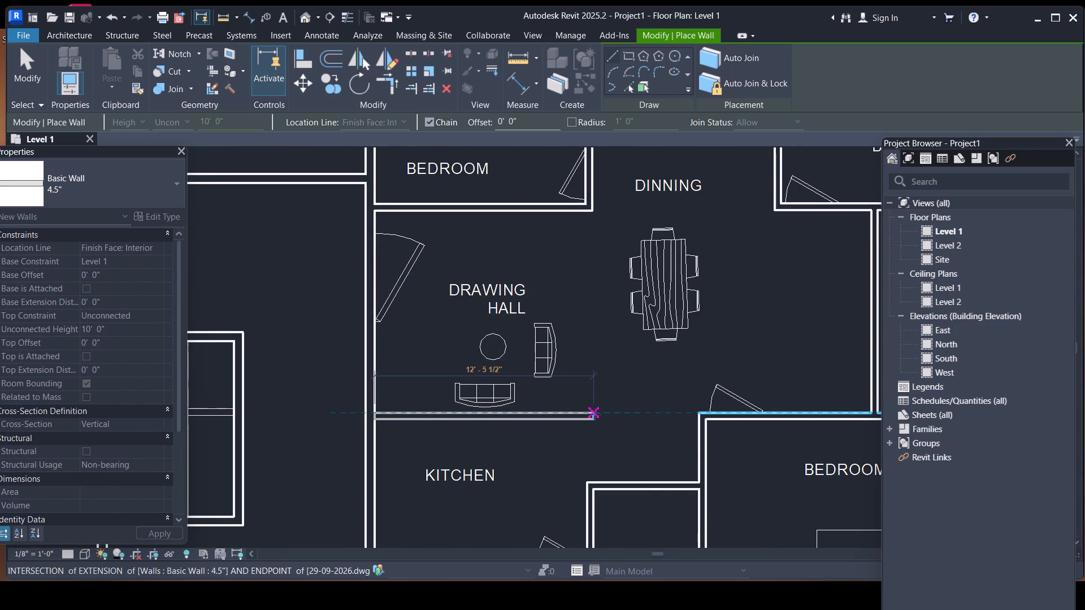
key(Escape)
In the lower-right apartment, enclose the upper inner bedroom with 4.5" walls down its toilet side and across its bottom to the stair-side wall.
scroll(613, 324, down, 10)
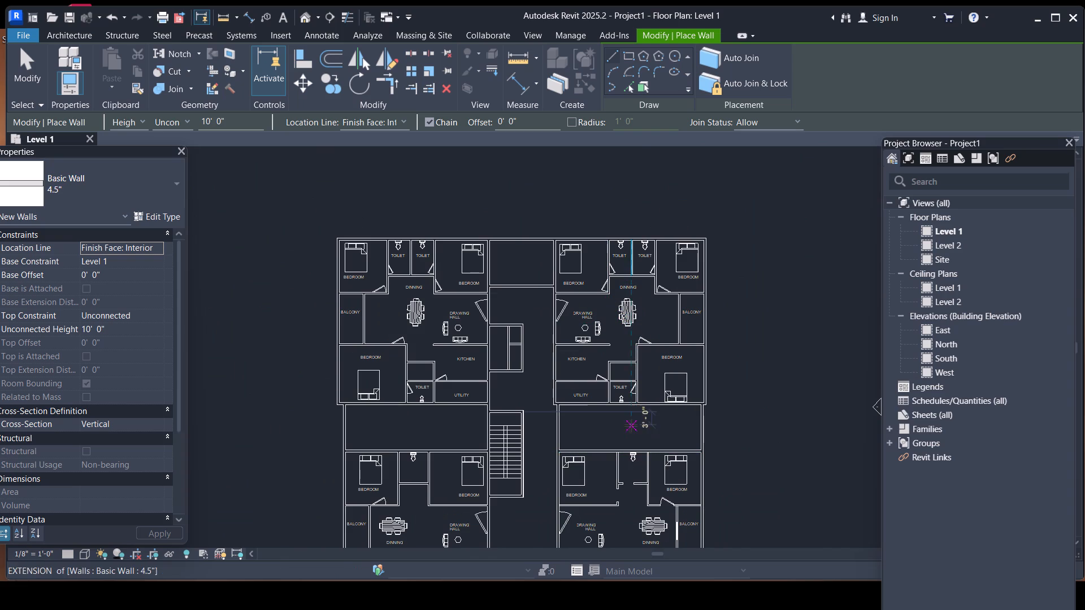
middle_drag(622, 433, 560, 276)
scroll(551, 300, up, 8)
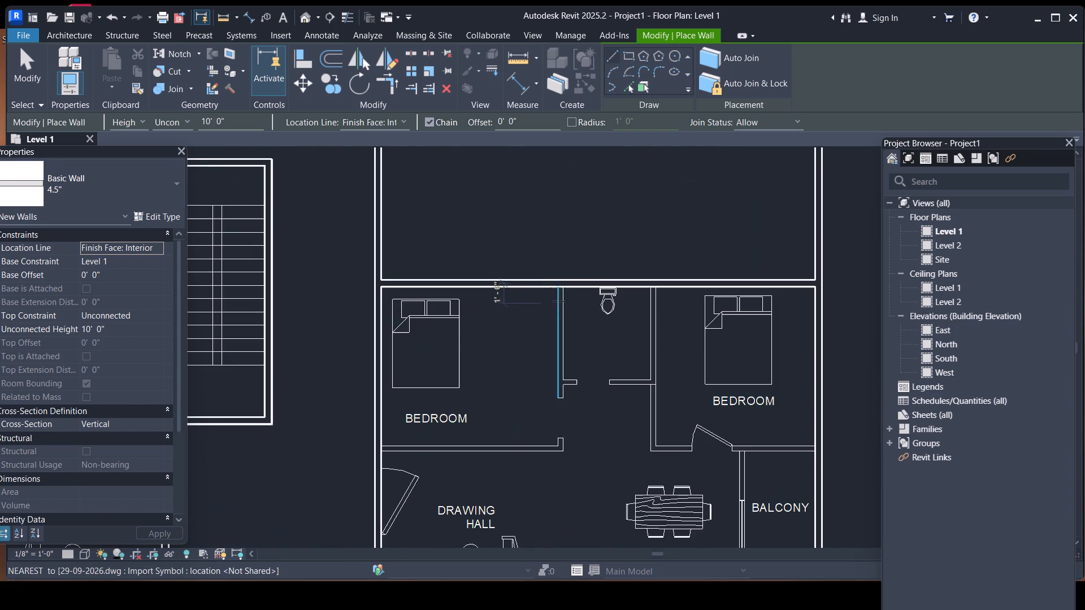
scroll(553, 287, up, 9)
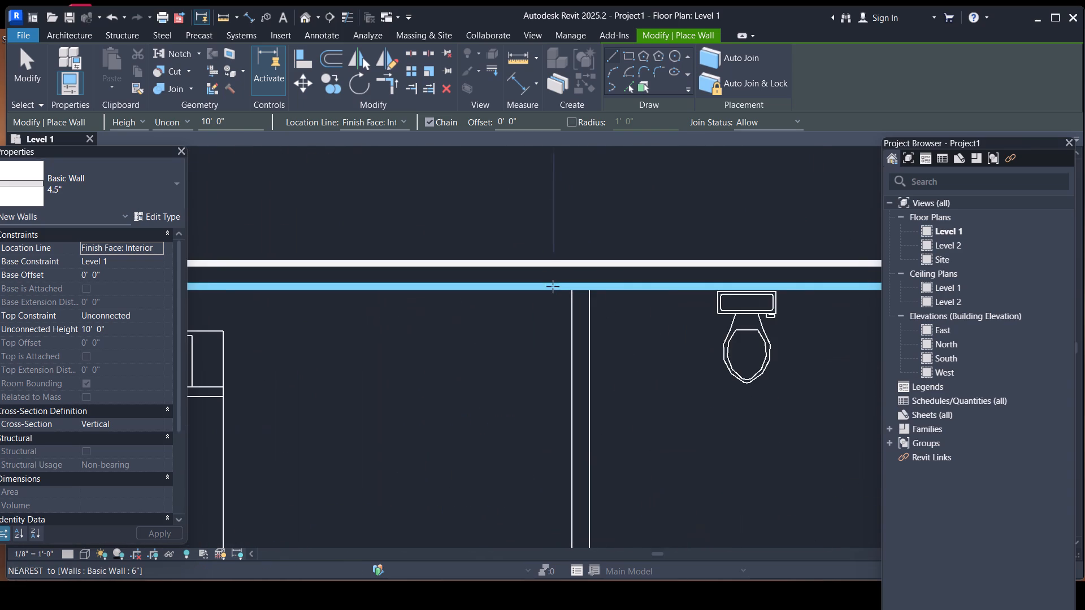
click(573, 288)
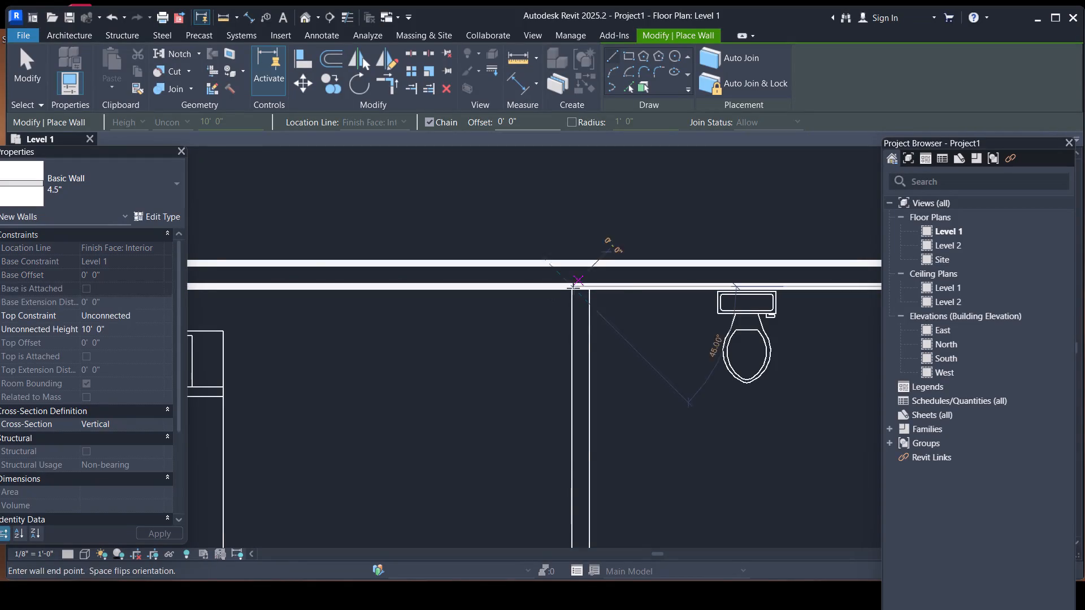
middle_drag(581, 393, 565, 268)
scroll(566, 299, down, 3)
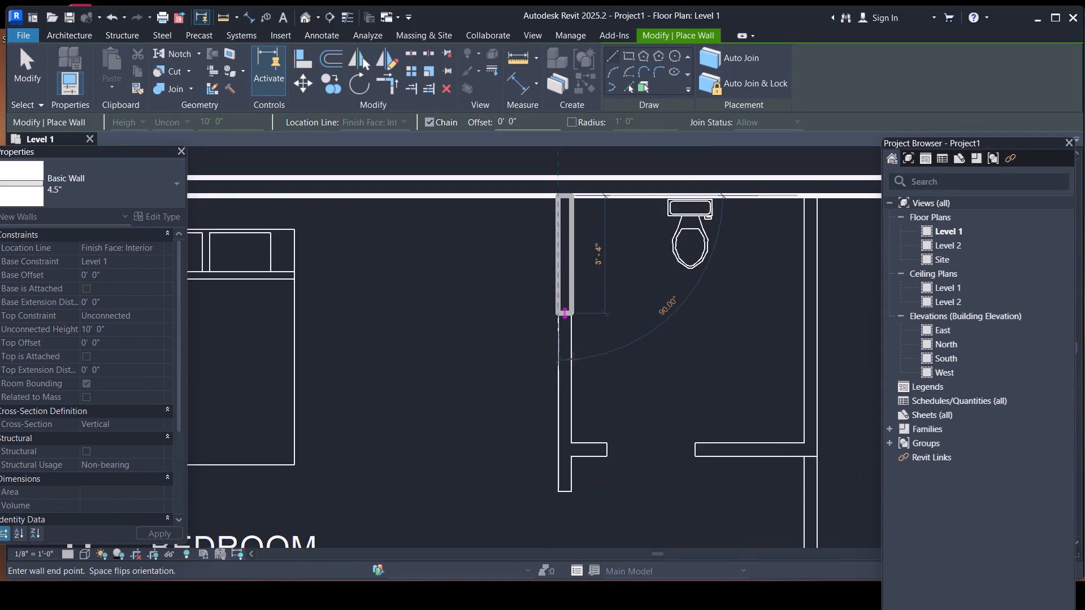
scroll(563, 382, down, 2)
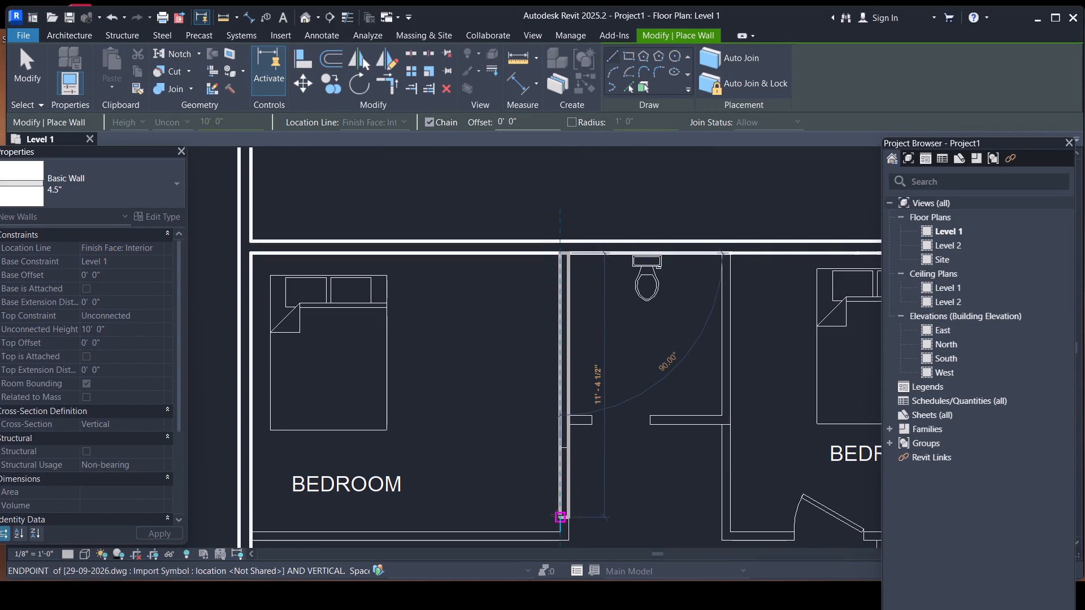
scroll(567, 485, down, 1)
middle_drag(567, 485, 567, 380)
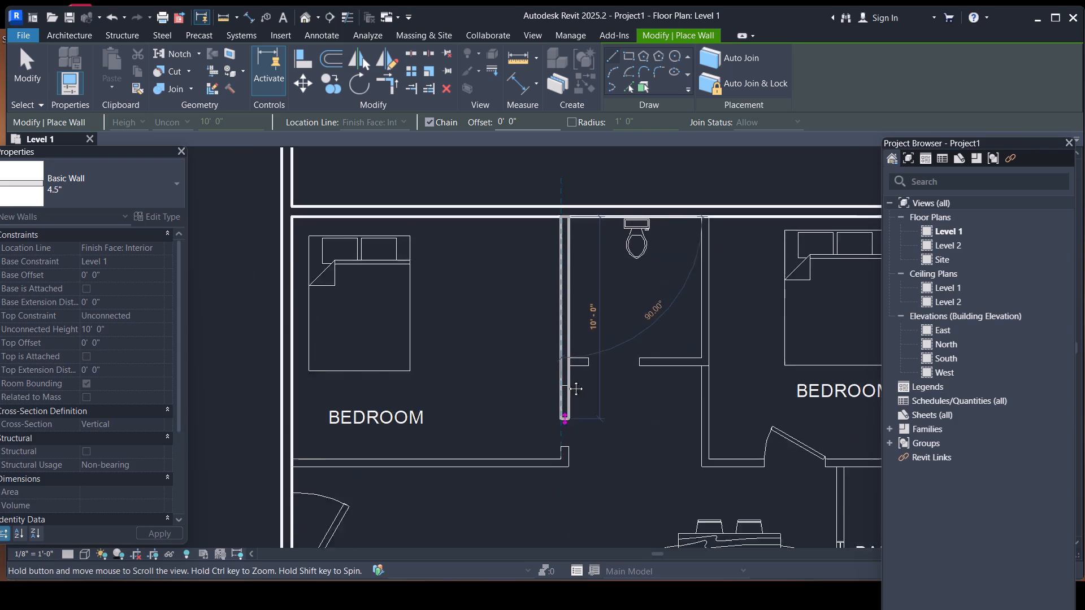
middle_drag(567, 380, 558, 311)
scroll(557, 339, up, 5)
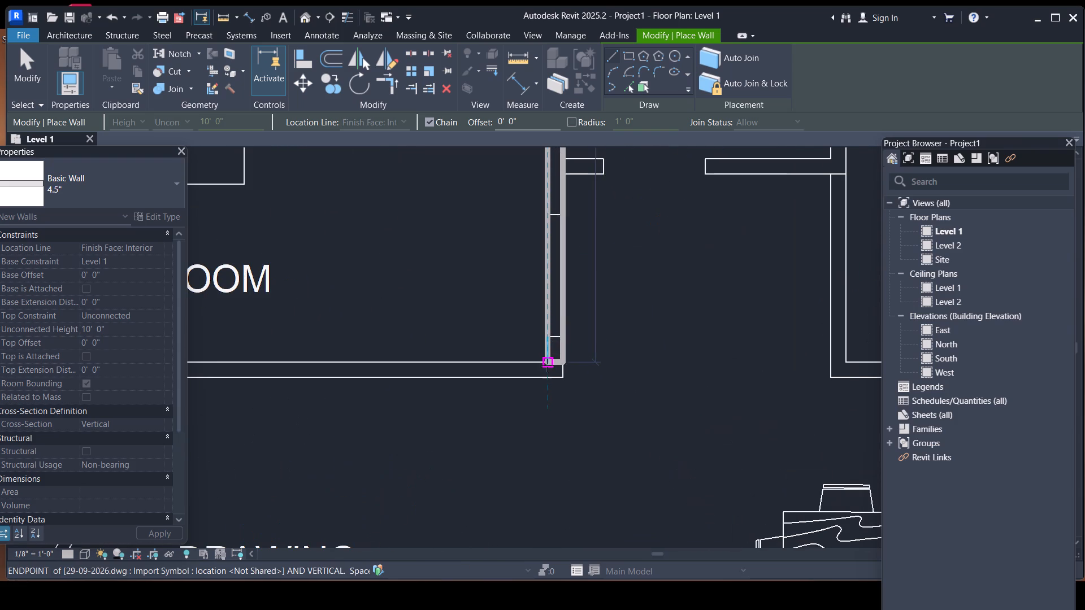
click(547, 365)
middle_drag(411, 363, 627, 358)
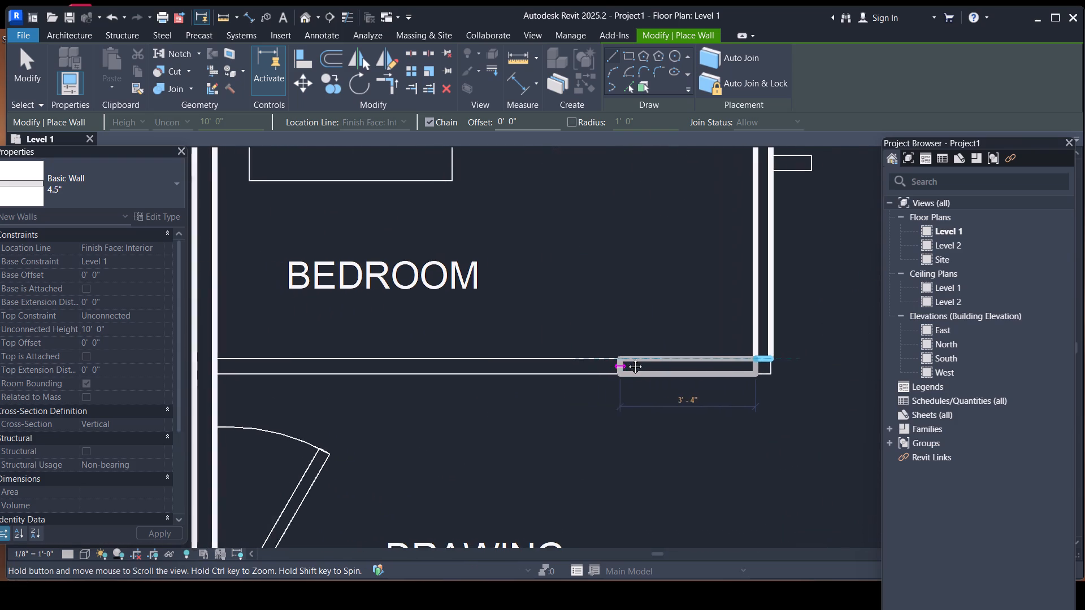
middle_drag(627, 358, 629, 357)
click(224, 356)
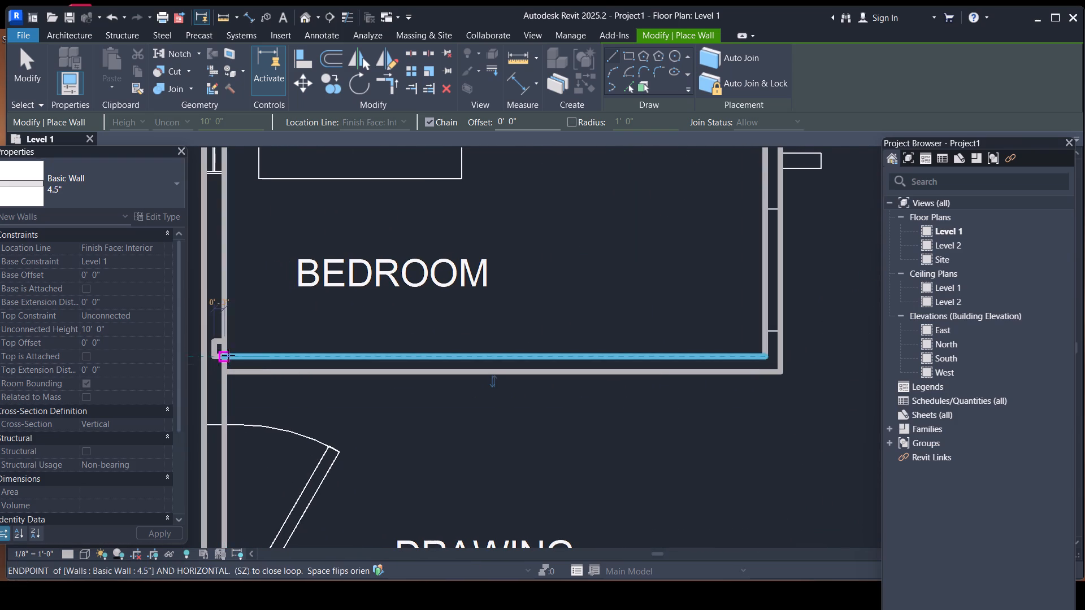
key(Escape)
Enclose the upper outer bedroom with 4.5" walls, flipped onto the plan lines down its toilet side and across its bottom to the outer wall.
scroll(400, 317, down, 9)
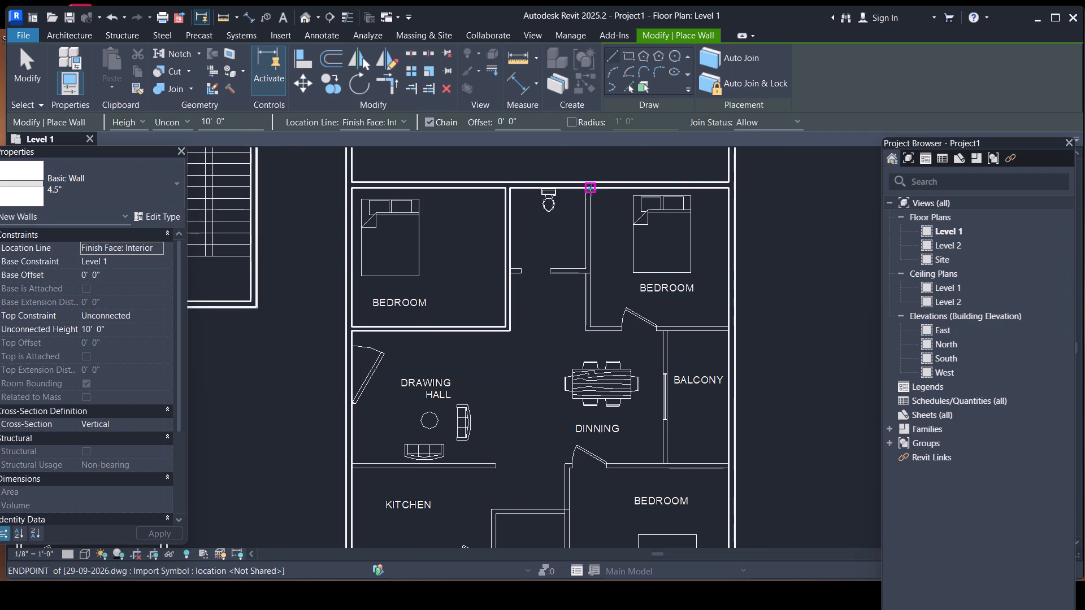
scroll(591, 190, up, 4)
click(590, 189)
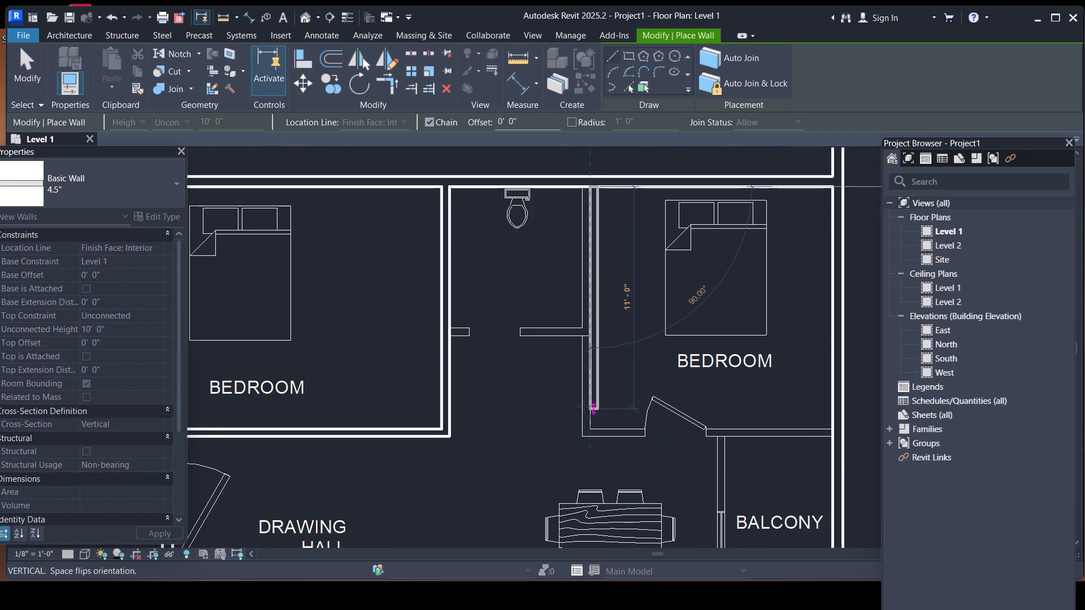
key(space)
click(587, 427)
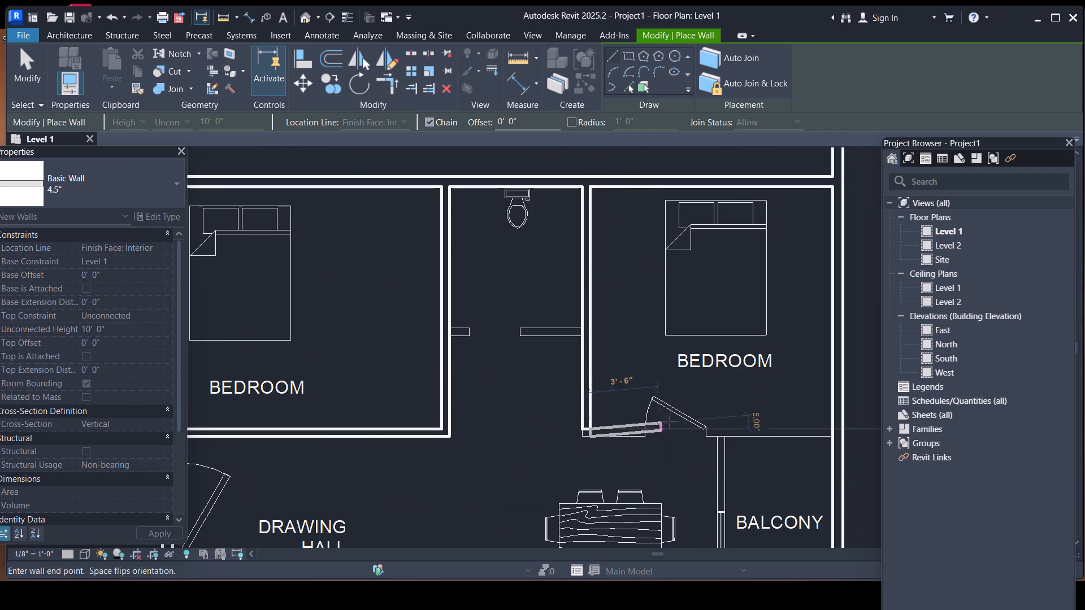
middle_drag(712, 425, 550, 385)
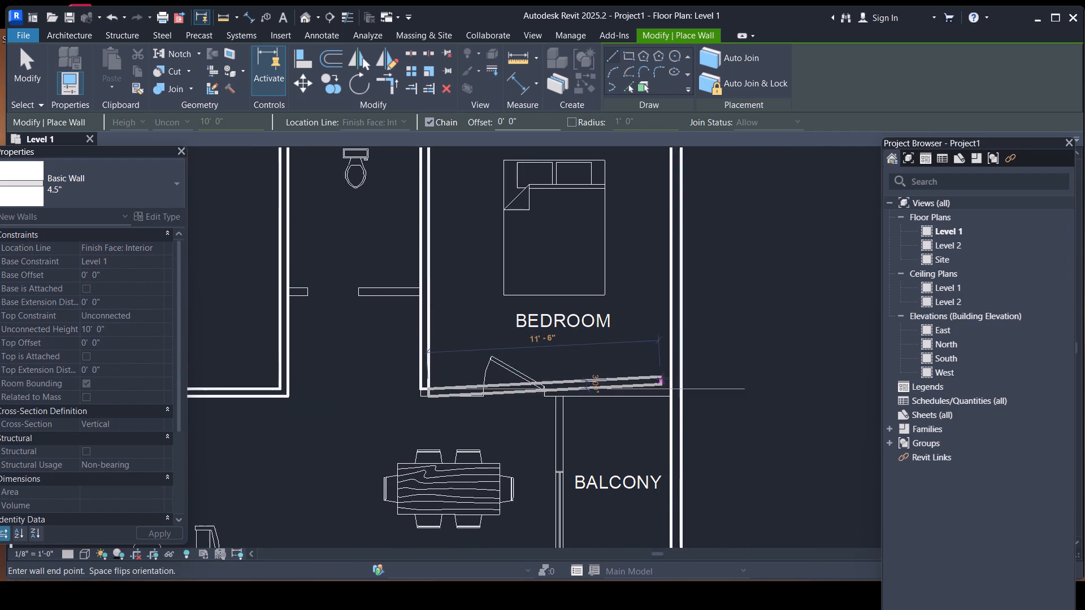
click(667, 390)
key(Escape)
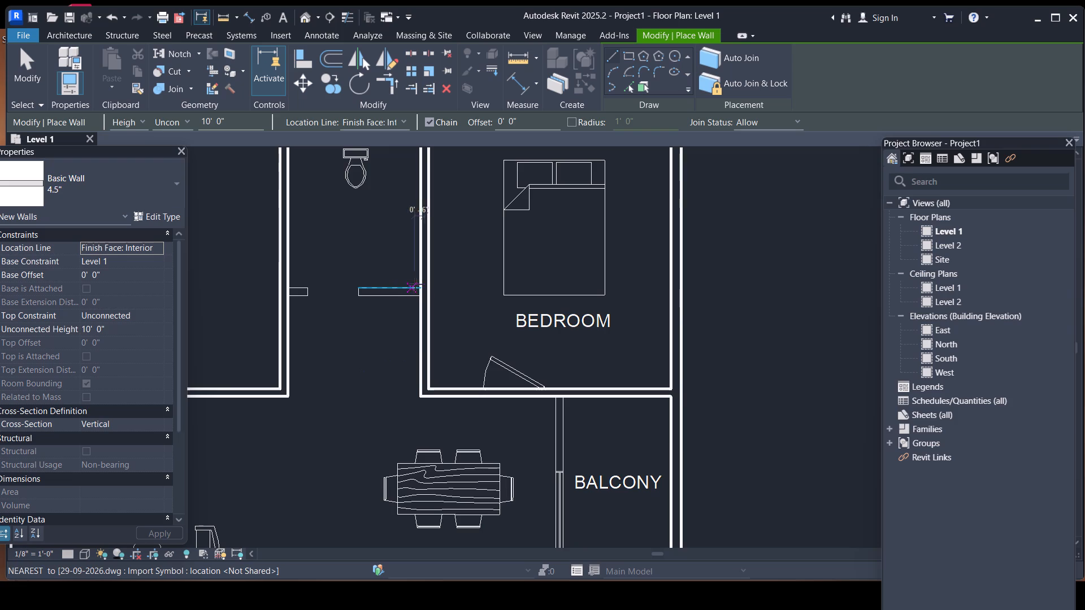
Close the upper toilet's bottom with a 4.5" wall between the two bedroom walls.
click(418, 284)
click(290, 283)
key(Escape)
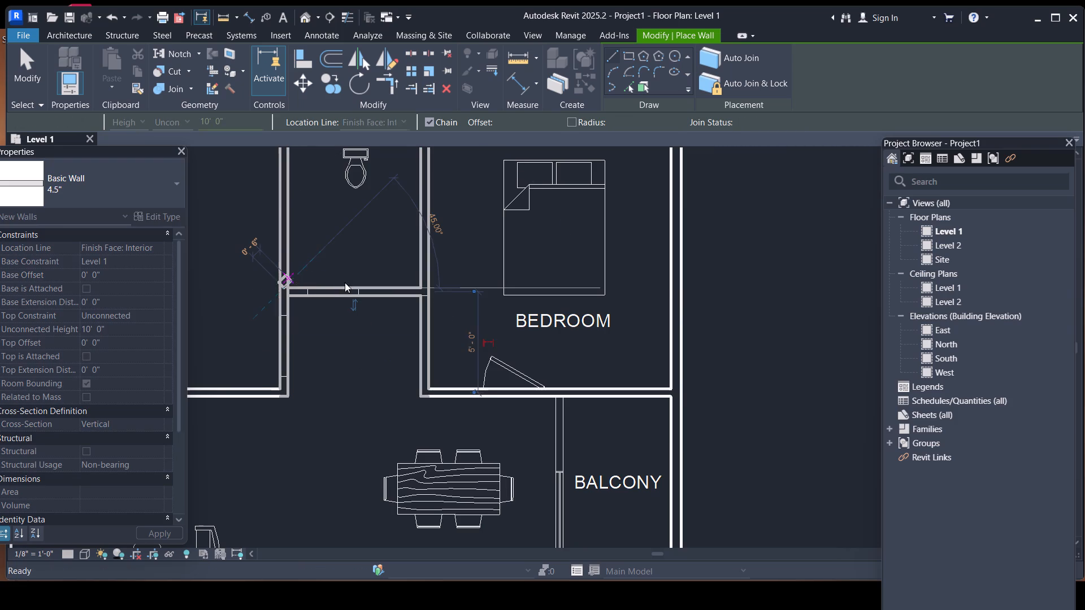
Draw the 4.5" wall between dining and balcony, from the upper bedroom wall down to the lower bedroom's top line.
scroll(459, 251, down, 7)
scroll(504, 313, up, 9)
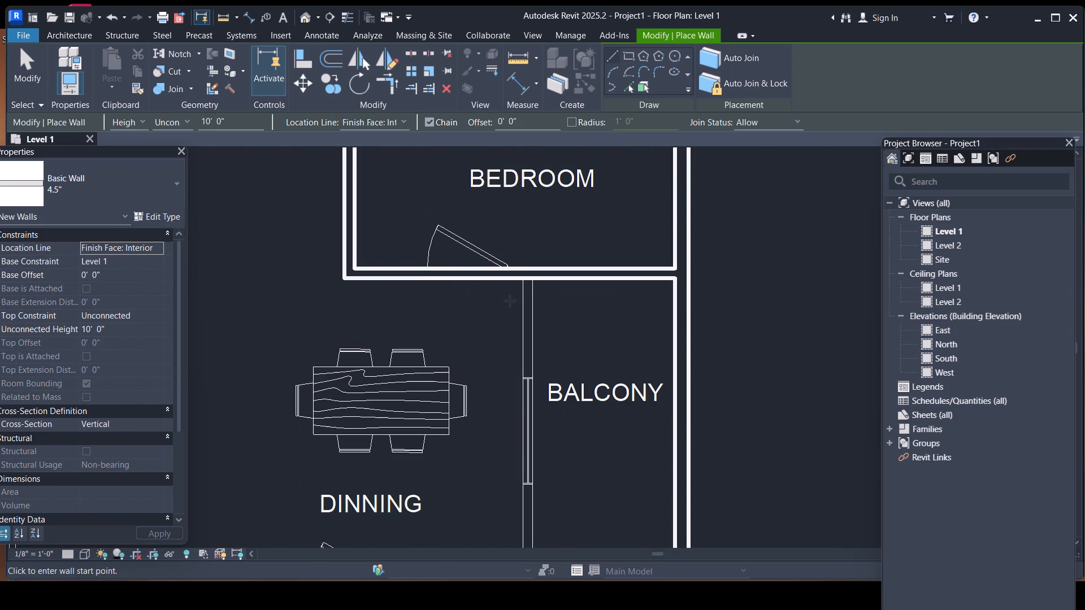
click(520, 281)
middle_drag(533, 445, 550, 280)
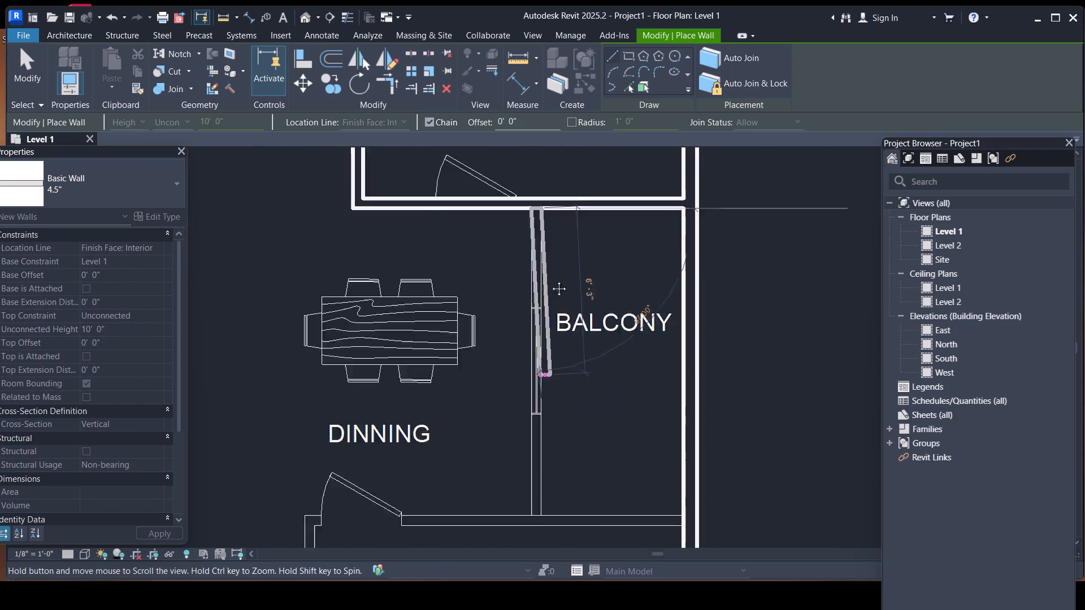
middle_drag(550, 280, 557, 224)
click(548, 360)
key(Escape)
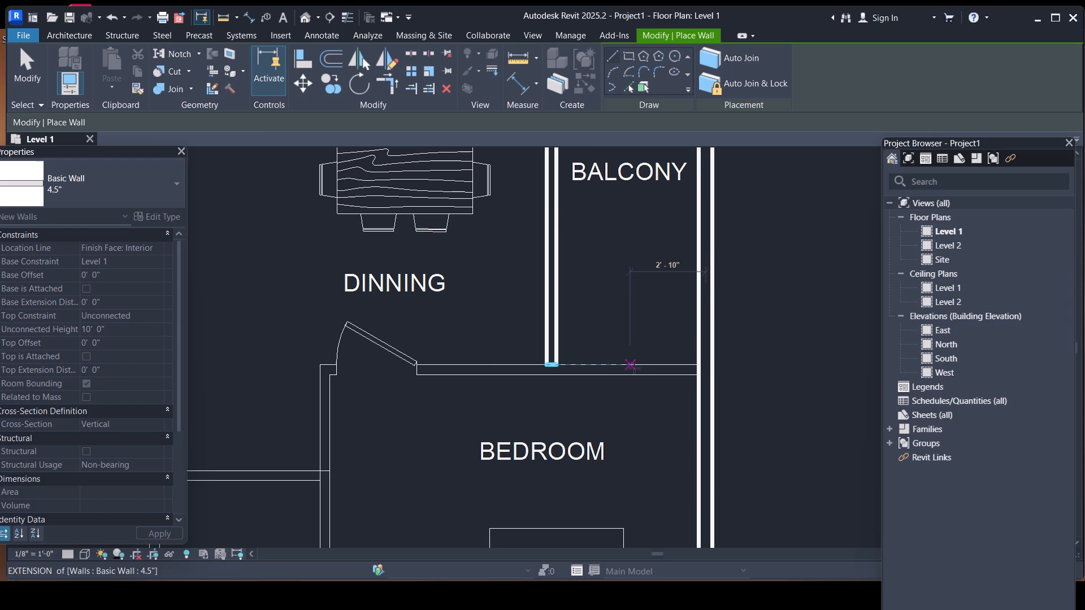
Enclose the lower bedroom with 4.5" walls, across its top from the outer wall and 13'-5 1/2" down its toilet side to the bottom wall.
click(701, 362)
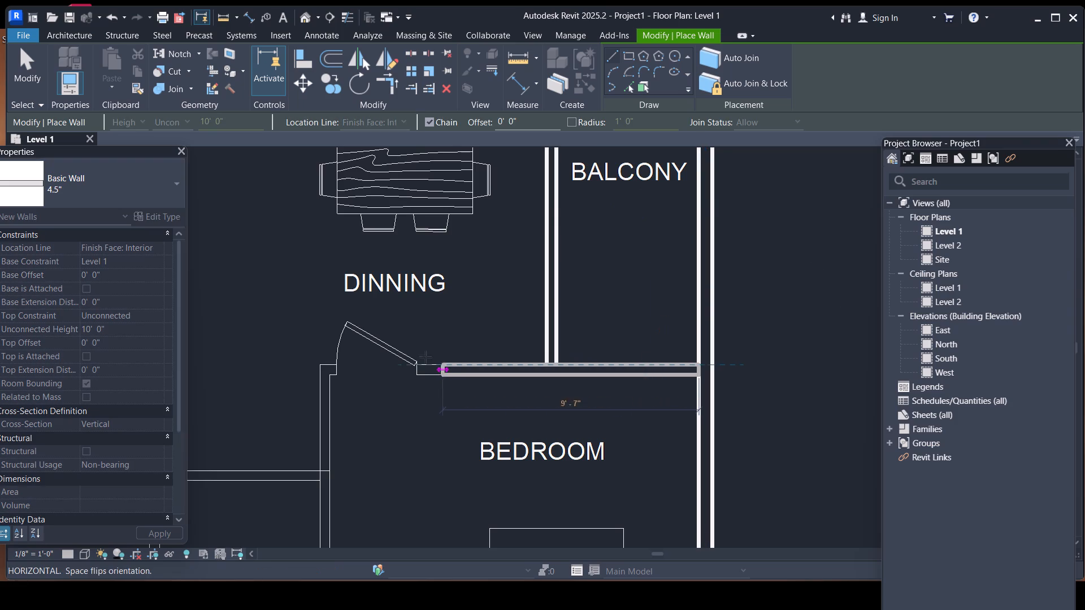
click(320, 360)
scroll(416, 310, down, 4)
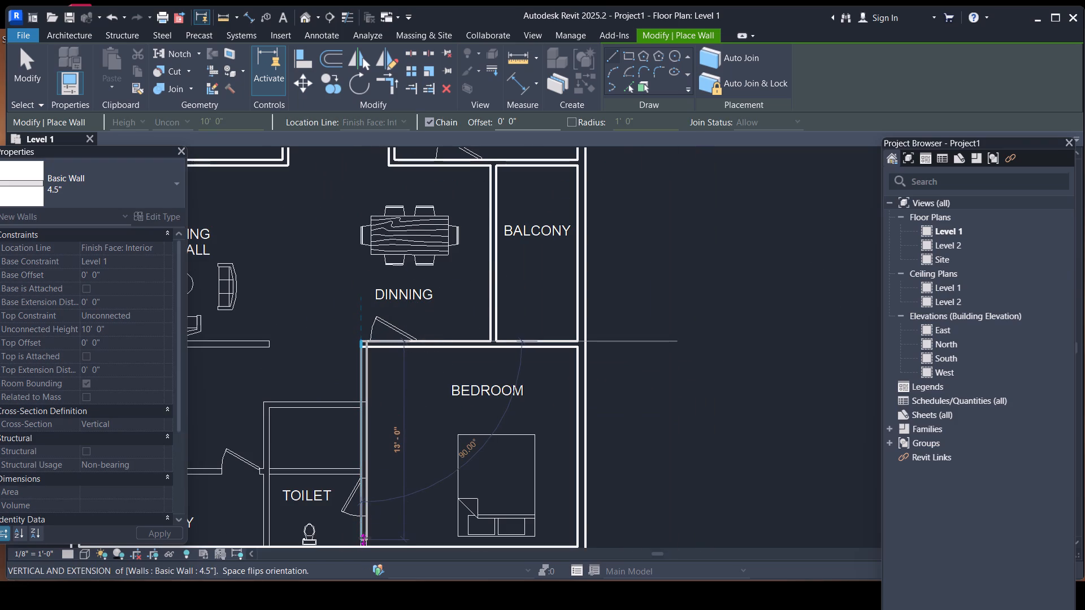
middle_drag(376, 528, 419, 430)
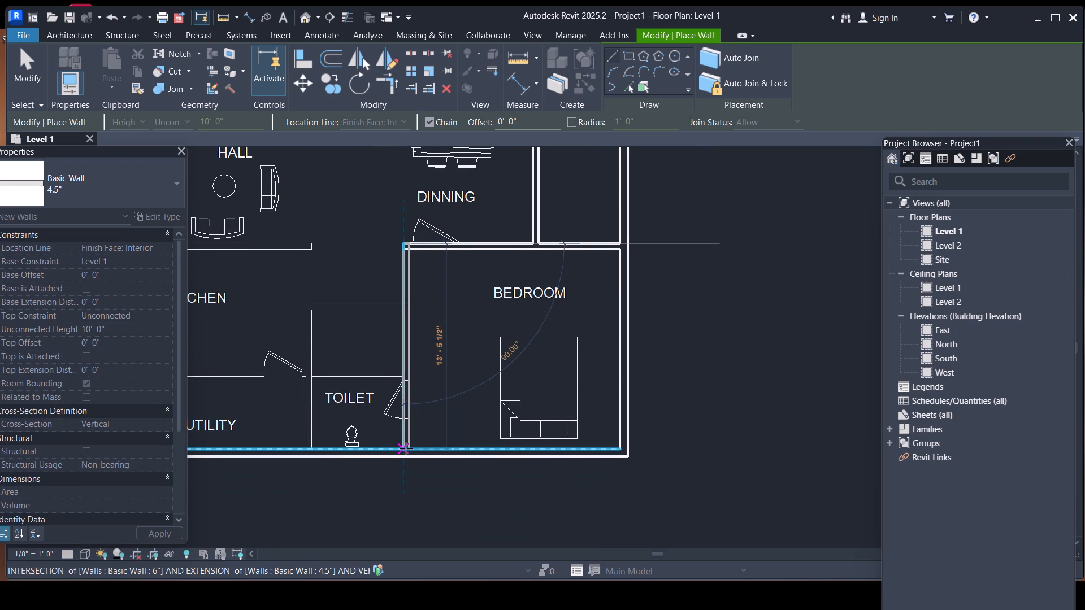
click(406, 448)
key(Escape)
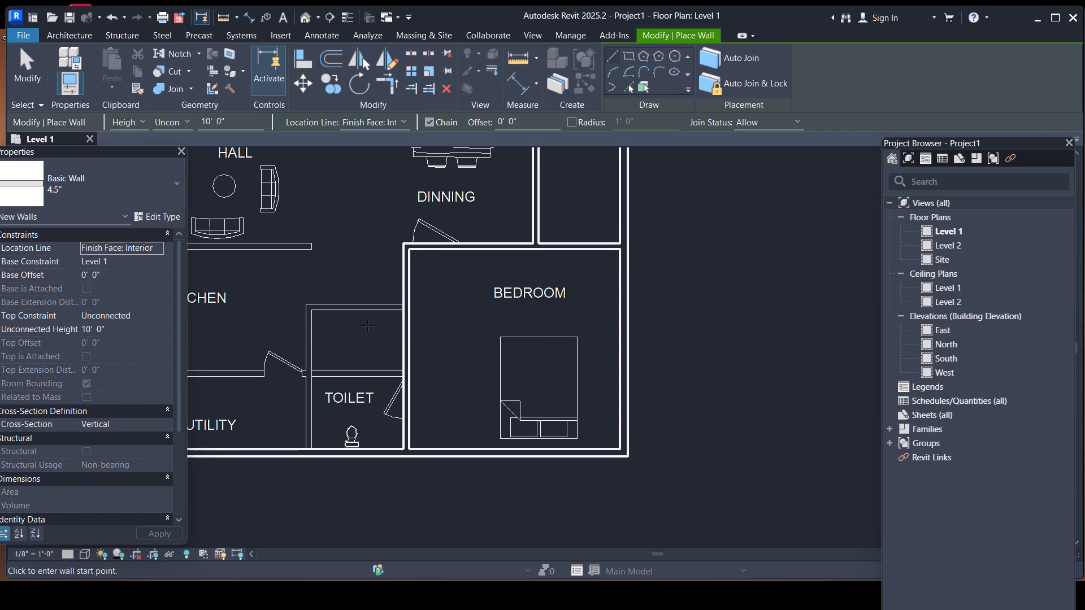
Enclose the lower toilet block with 4.5" walls, across its top from the bedroom wall and 9'-6" down its utility side to the bottom wall.
middle_drag(359, 323, 556, 306)
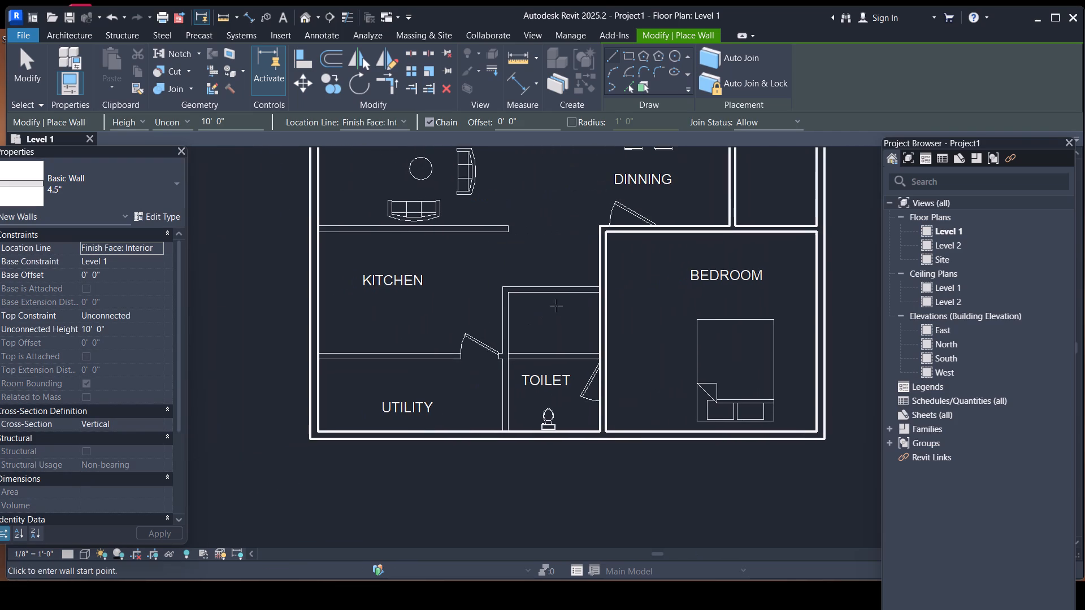
scroll(599, 287, up, 3)
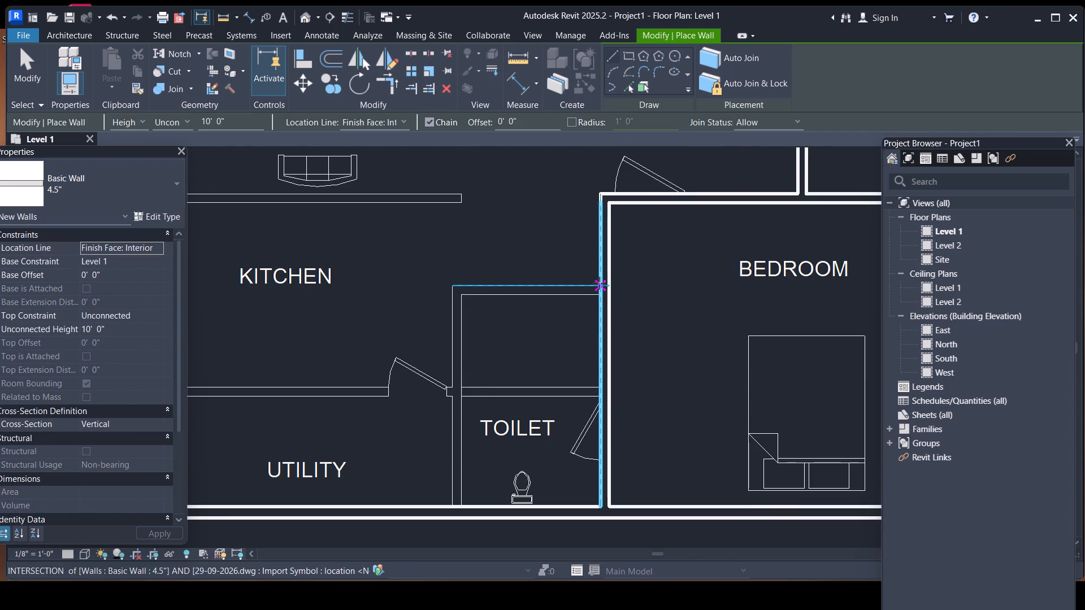
click(599, 283)
click(452, 287)
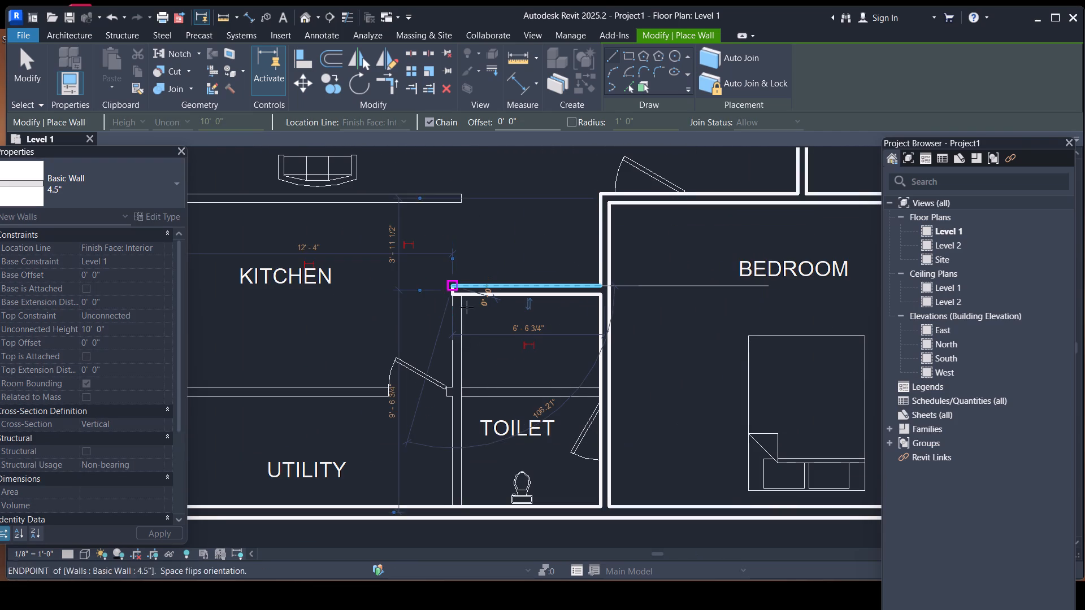
click(453, 501)
key(Escape)
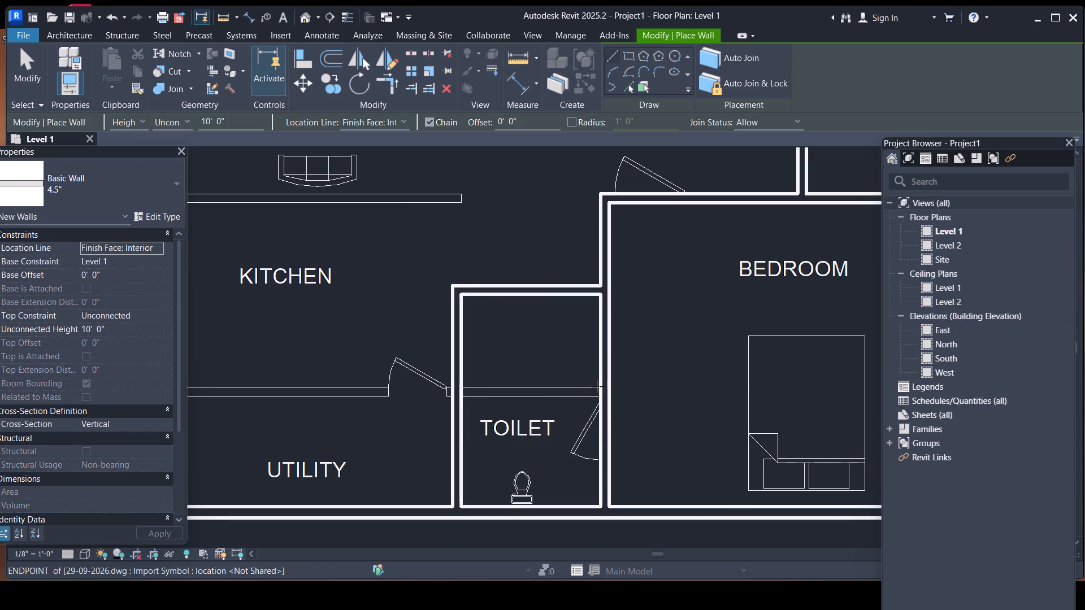
Draw the 4.5" wall from the lower bedroom wall across the toilet and between kitchen and utility to the outer wall.
click(598, 386)
middle_drag(442, 382, 562, 347)
scroll(552, 352, up, 1)
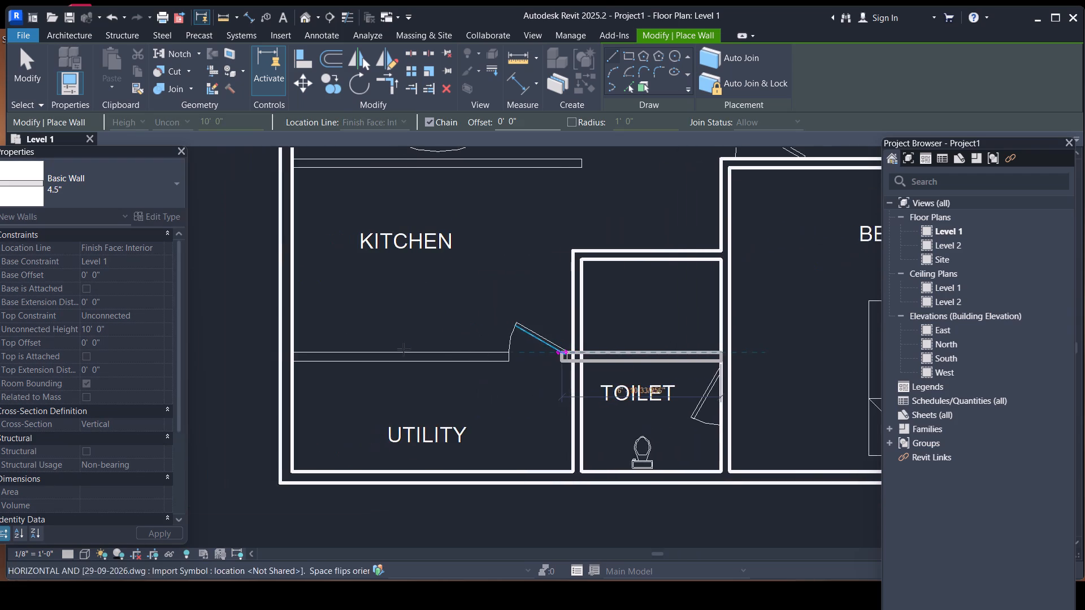
click(258, 354)
key(Escape)
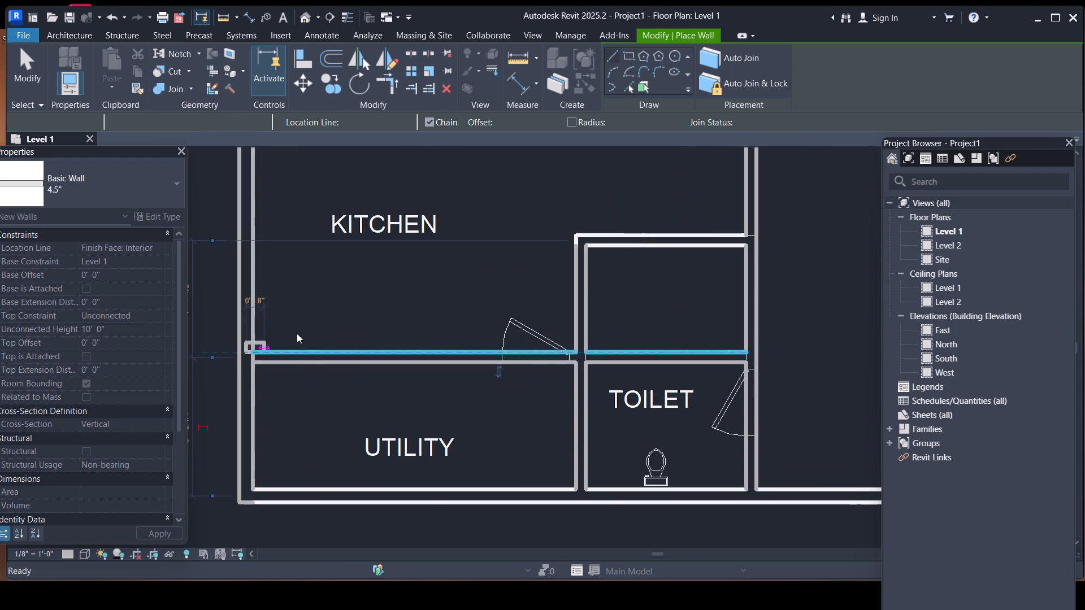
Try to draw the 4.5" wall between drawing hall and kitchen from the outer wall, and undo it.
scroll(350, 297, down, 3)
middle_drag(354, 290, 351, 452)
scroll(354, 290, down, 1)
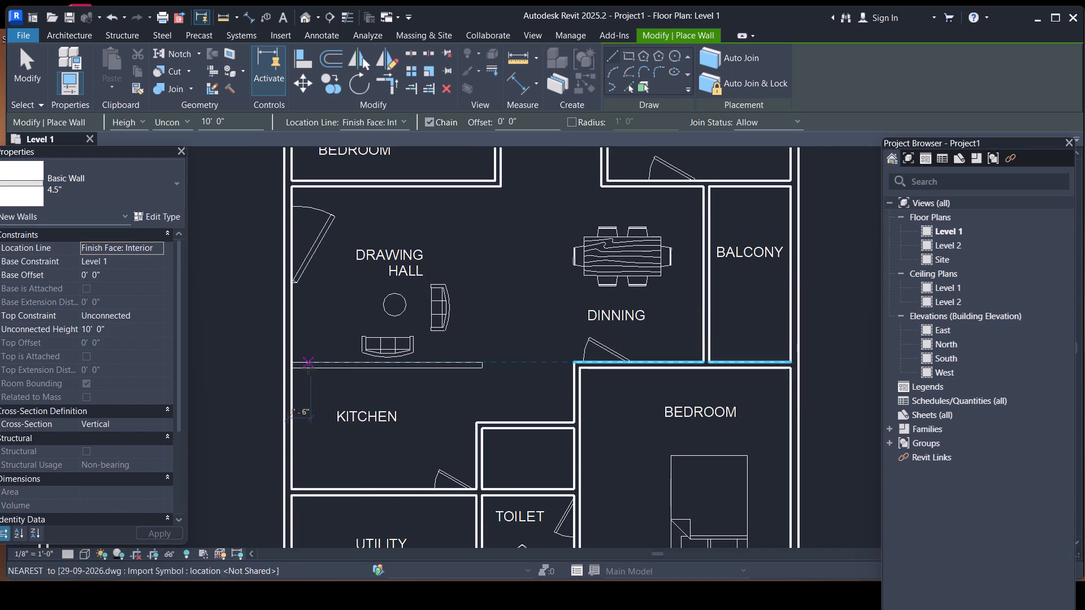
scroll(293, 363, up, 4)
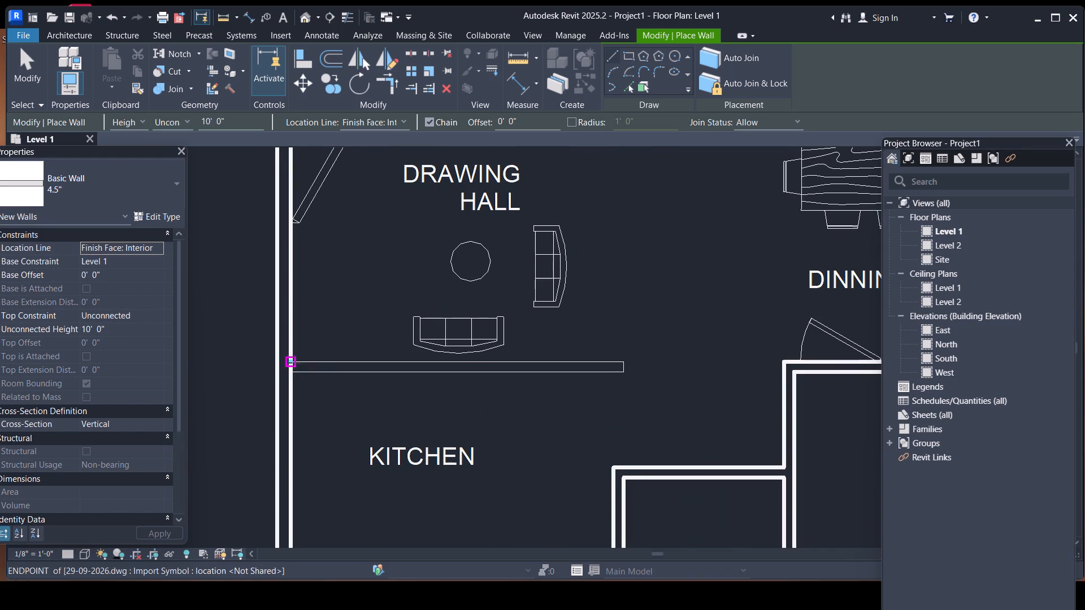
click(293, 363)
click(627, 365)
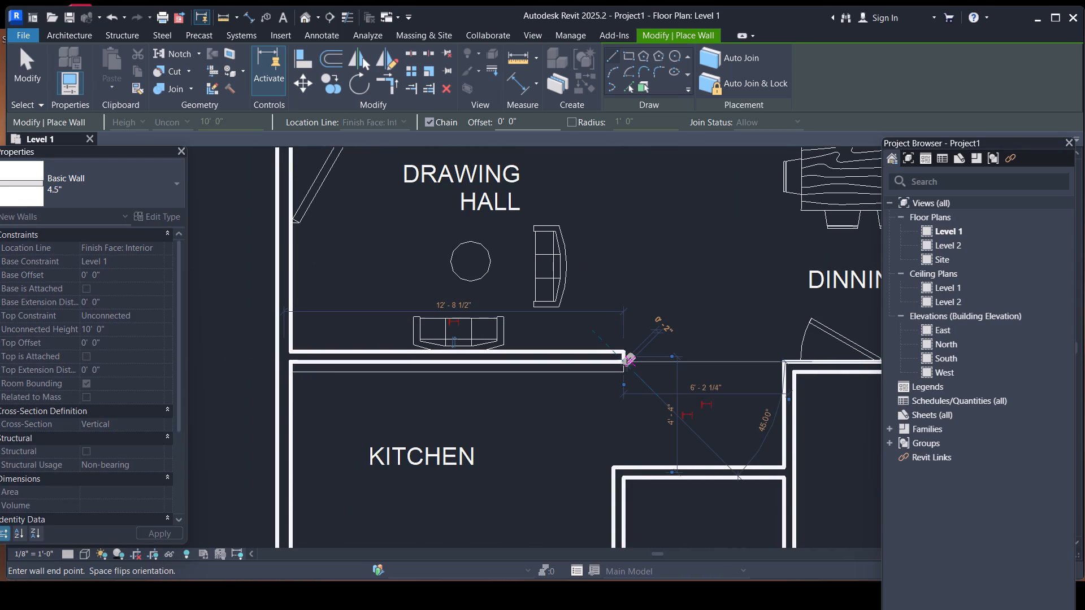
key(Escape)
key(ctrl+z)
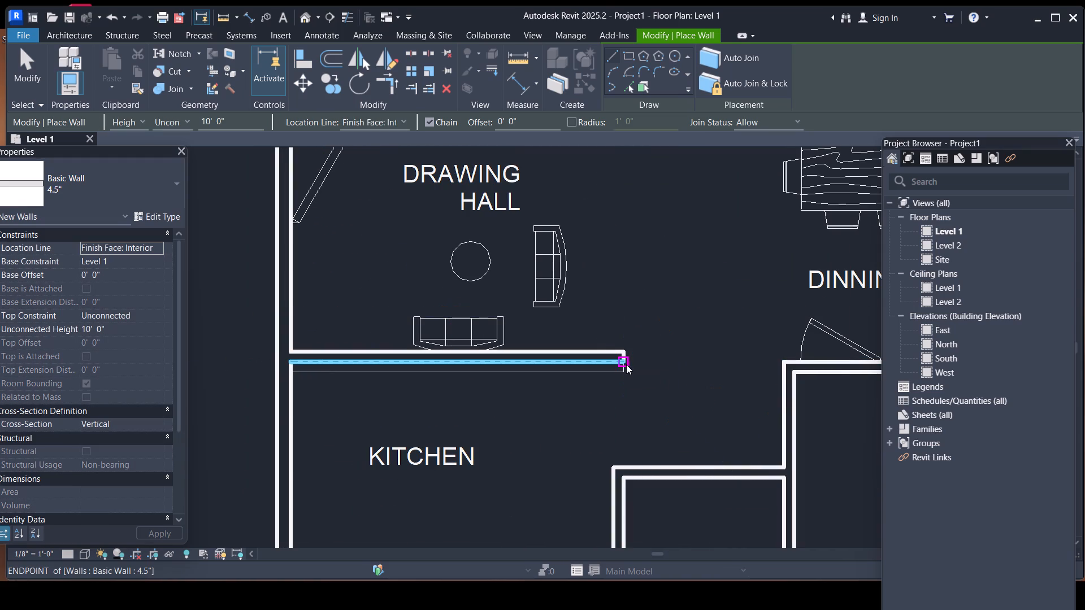
Draw the 12'-5 1/2" long 4.5" wall between drawing hall and kitchen from the outer wall, flipped to the kitchen side.
click(292, 361)
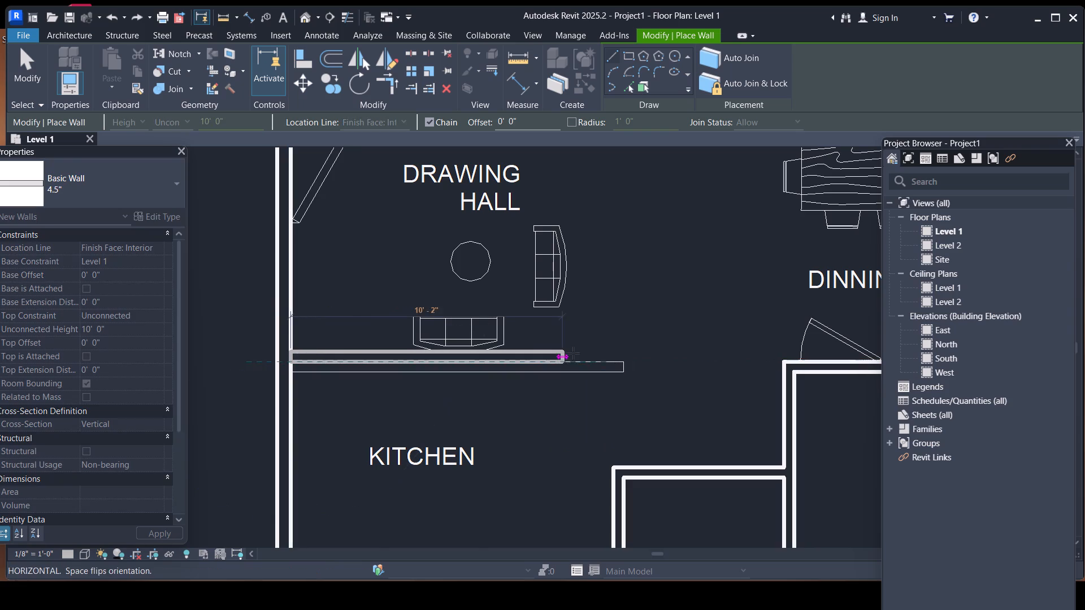
key(space)
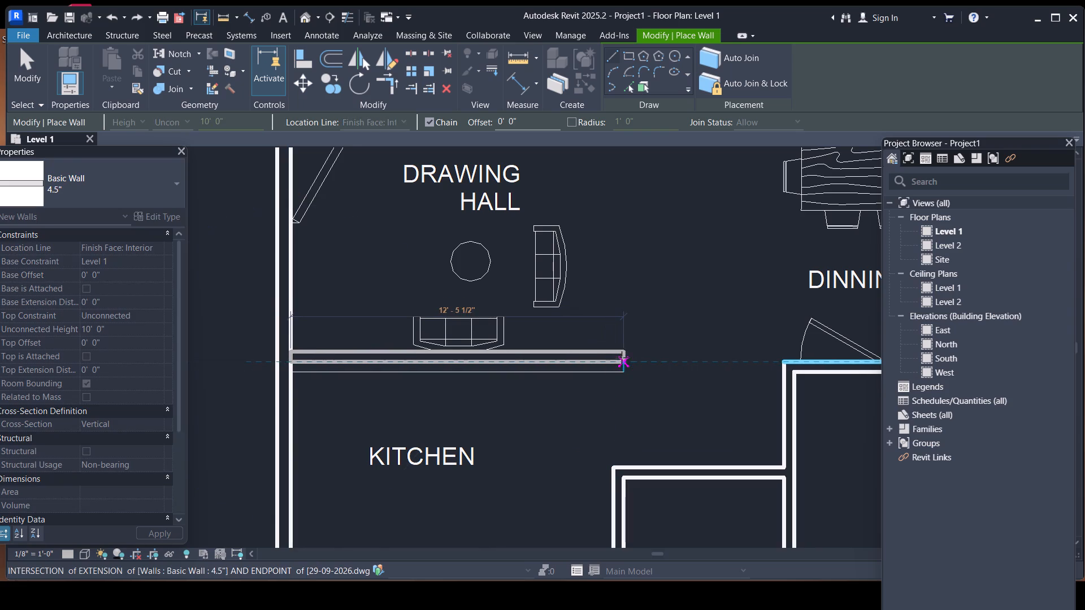
click(626, 361)
key(Escape)
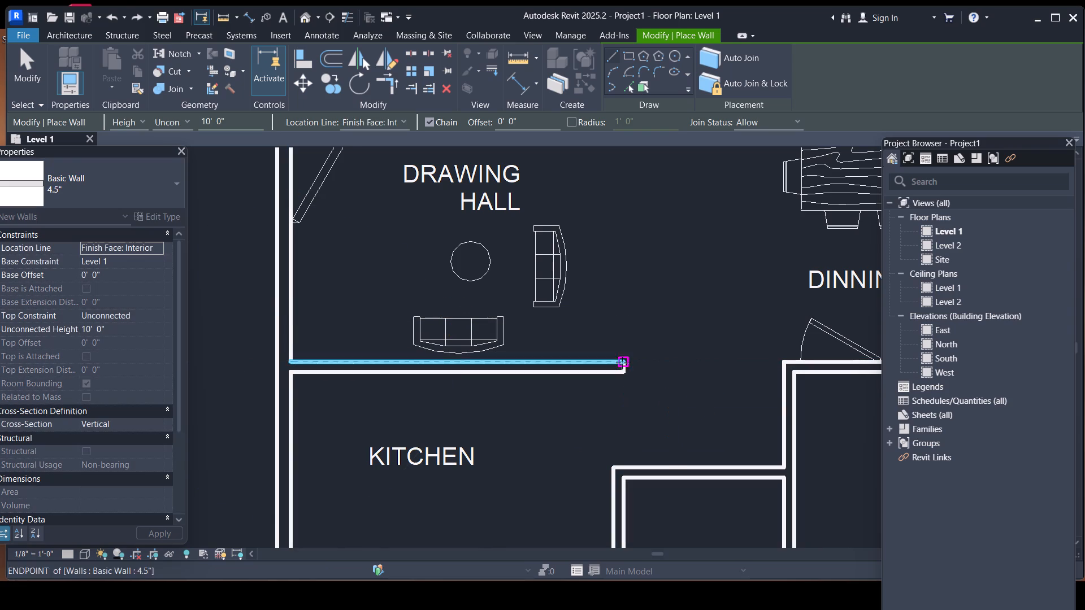
scroll(552, 403, down, 6)
scroll(597, 417, down, 1)
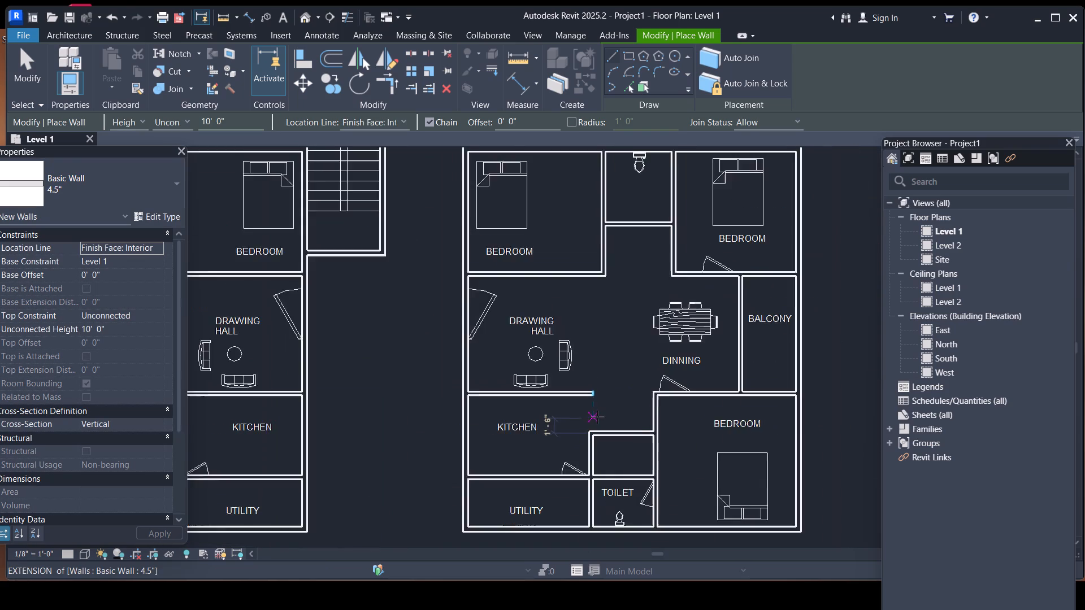
scroll(597, 417, down, 3)
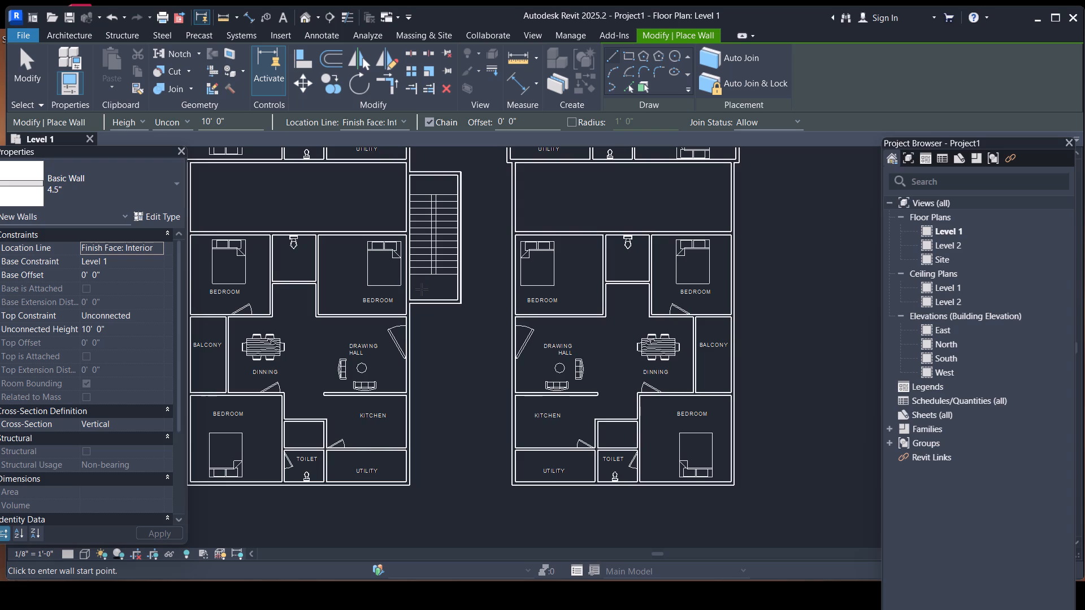
key(Escape)
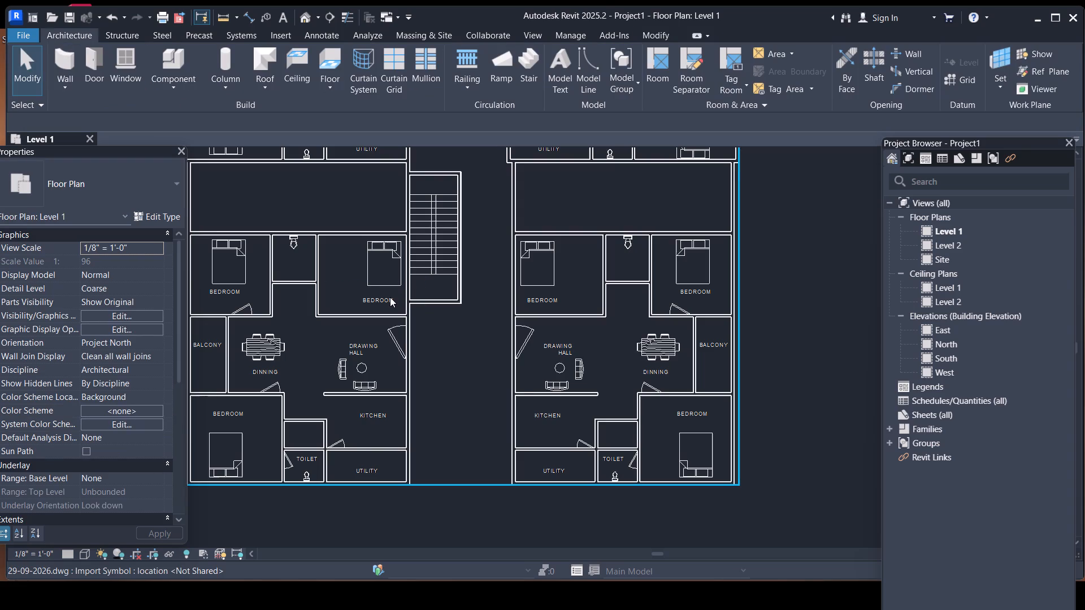
Examine the traced walls and the plan's door locations across all four apartments.
scroll(390, 278, down, 6)
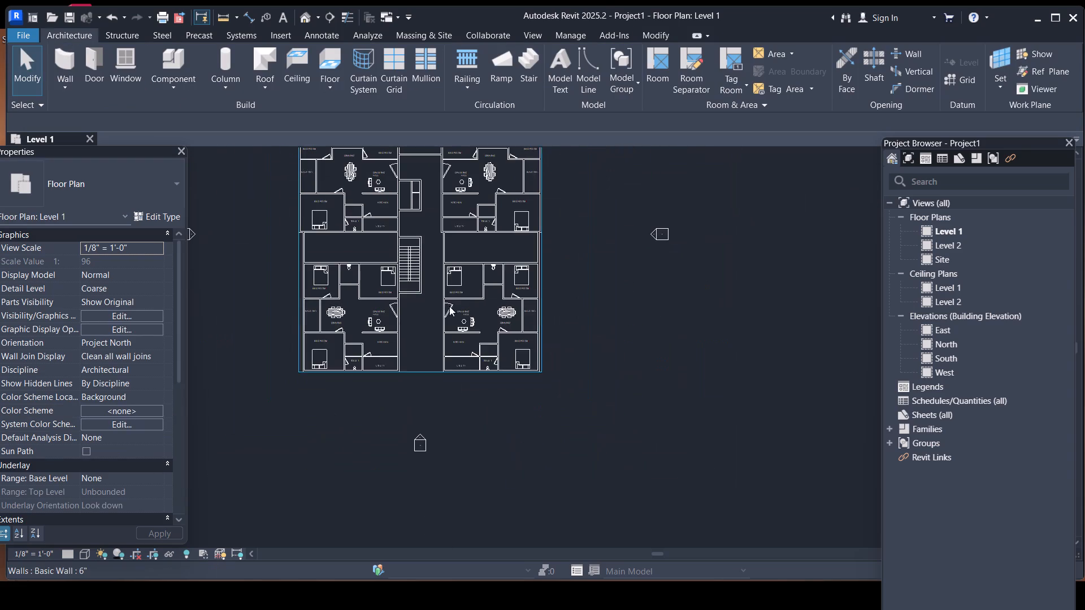
scroll(479, 317, up, 10)
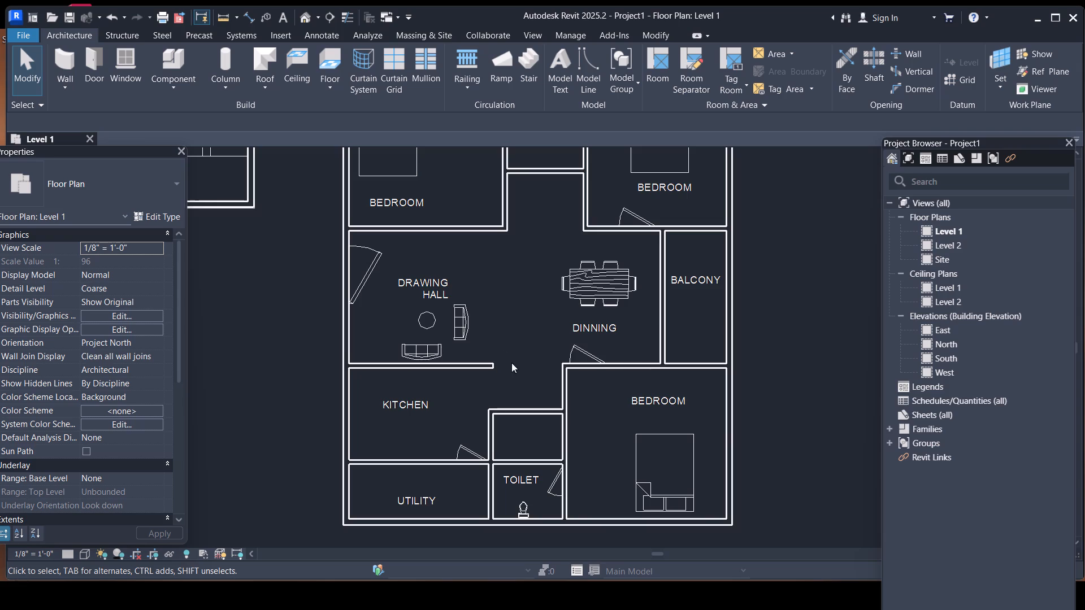
scroll(553, 356, down, 3)
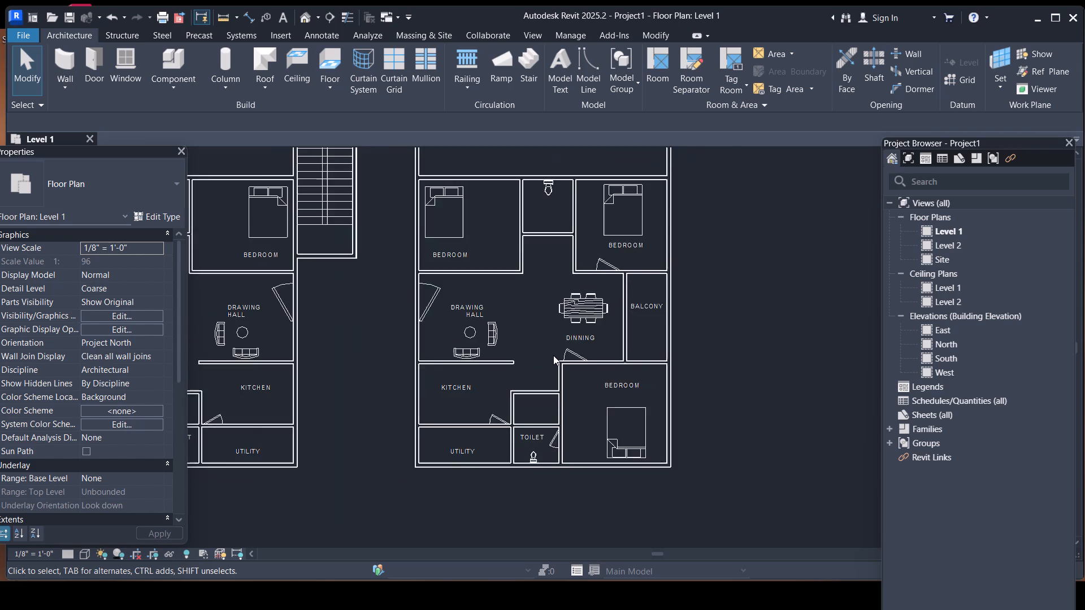
scroll(553, 354, down, 5)
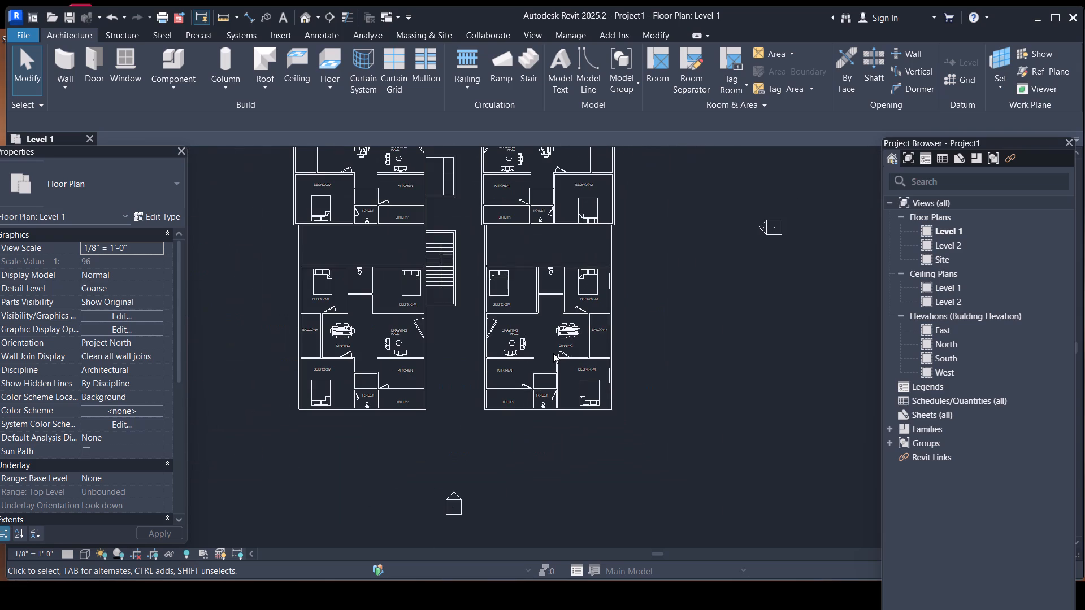
middle_drag(471, 365, 509, 459)
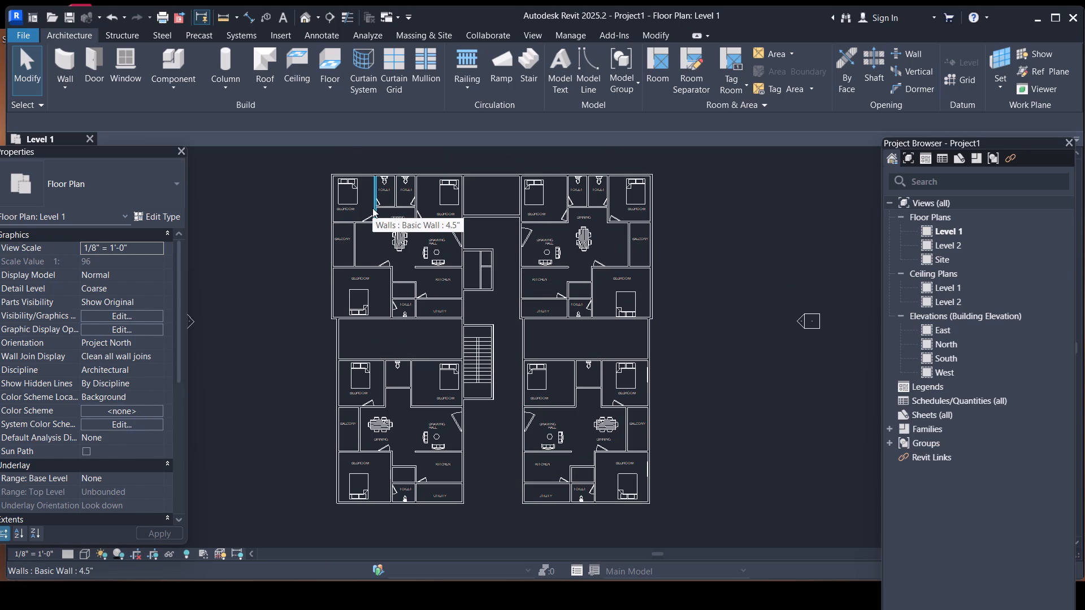
scroll(354, 204, up, 3)
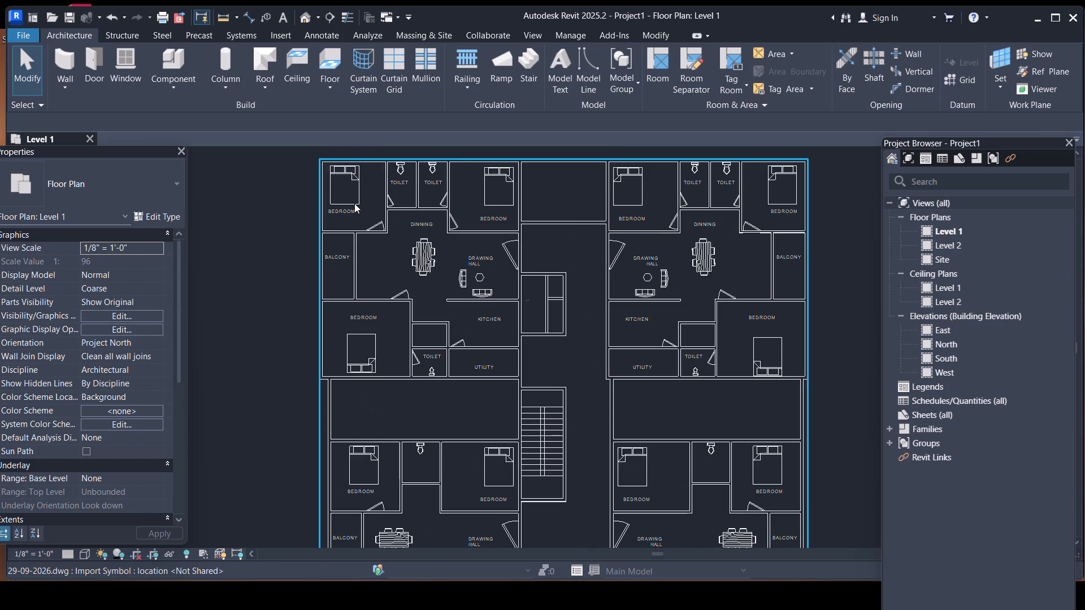
scroll(384, 212, down, 2)
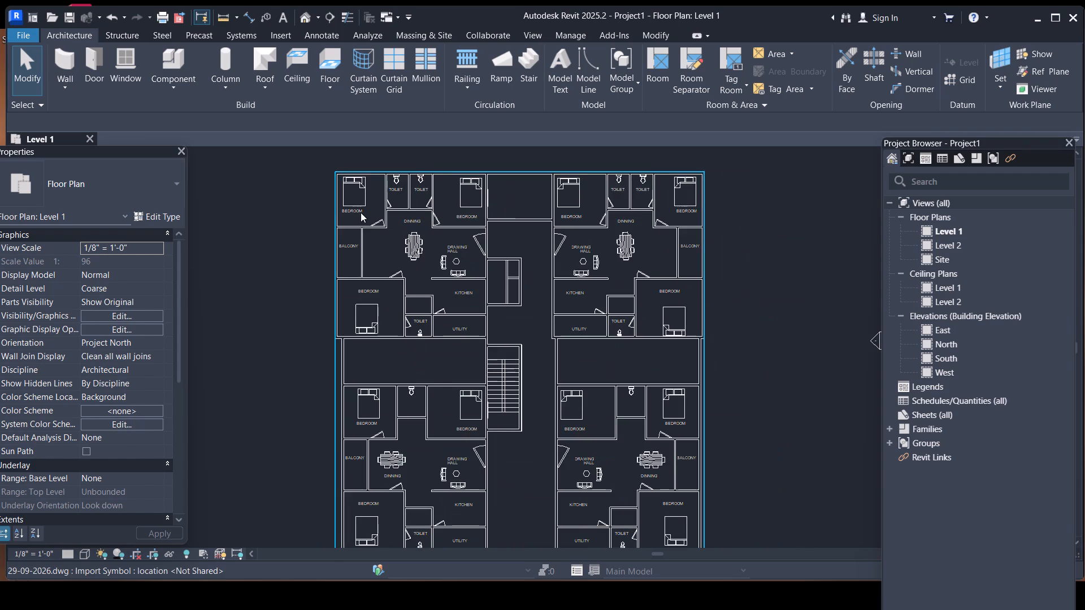
scroll(360, 213, up, 9)
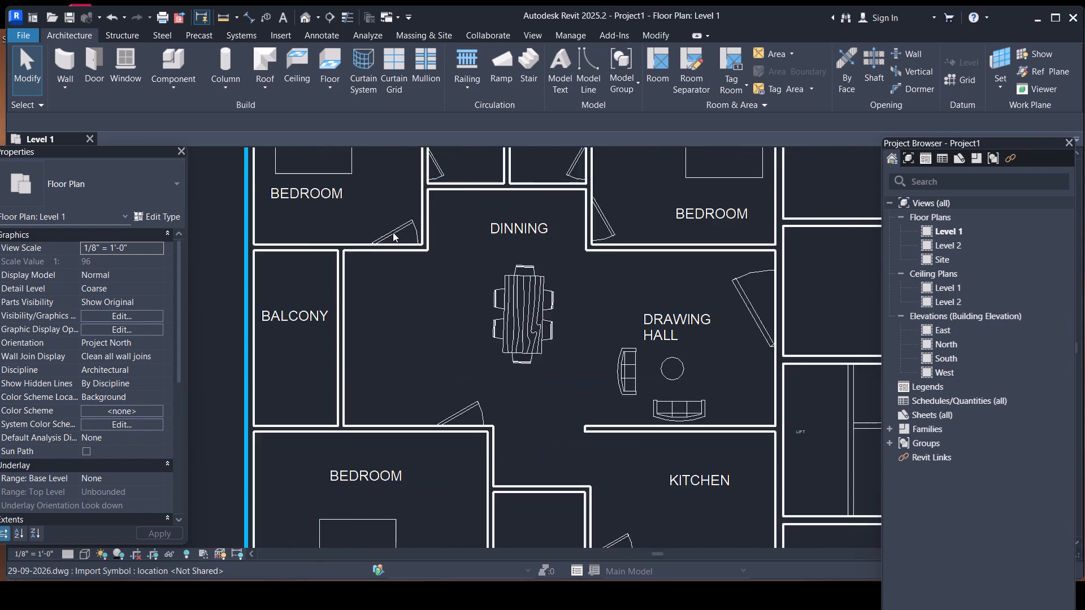
scroll(393, 232, up, 3)
scroll(454, 348, down, 5)
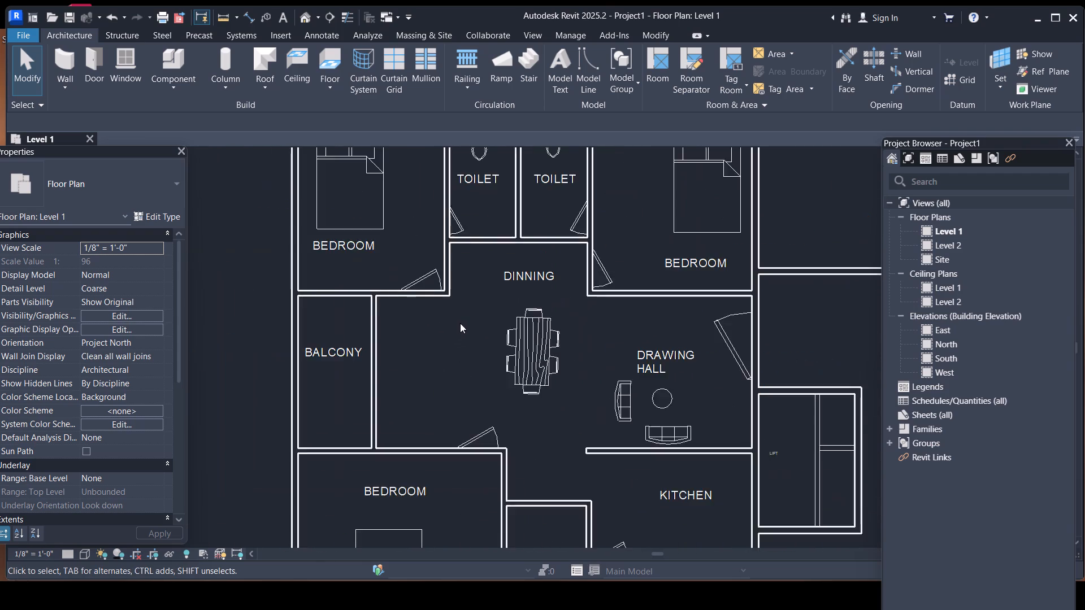
scroll(460, 323, down, 4)
scroll(511, 329, down, 3)
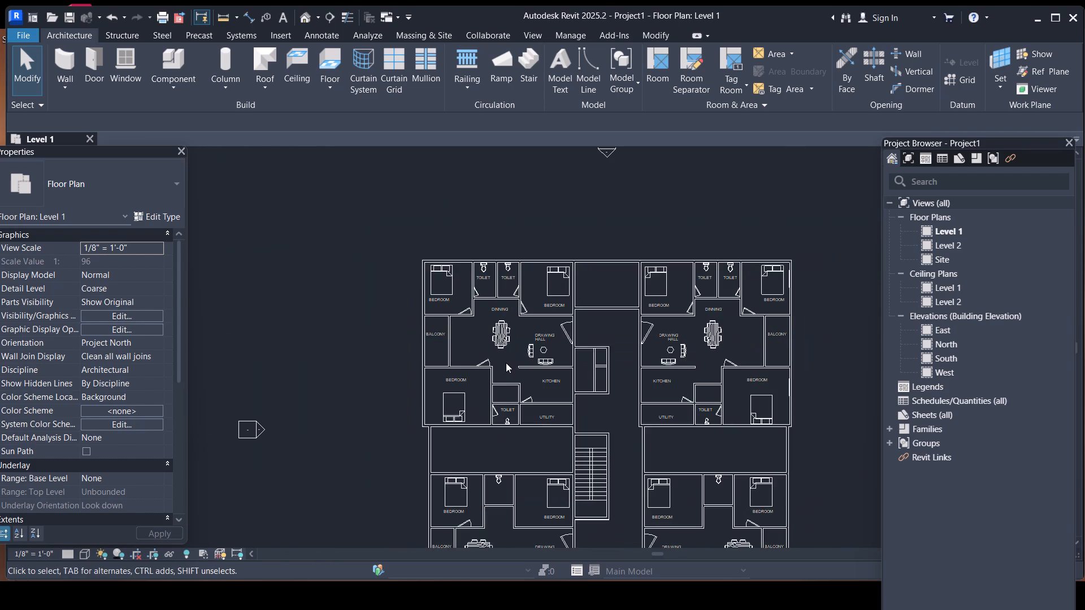
middle_drag(505, 363, 455, 287)
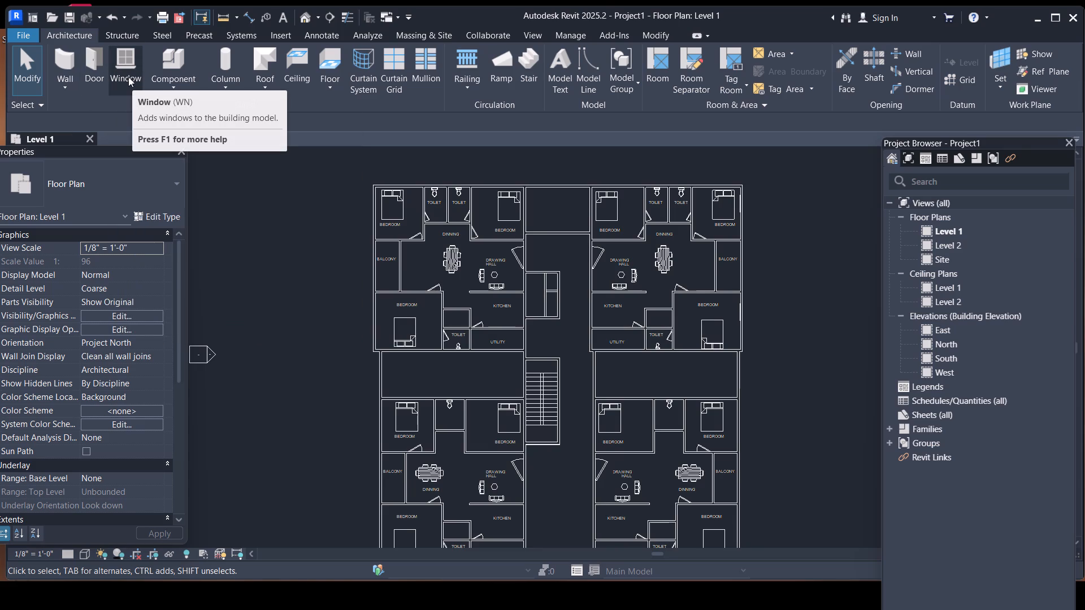
Start placing doors and check the Single-Flush 36" x 84" type's width and the other available sizes.
click(86, 86)
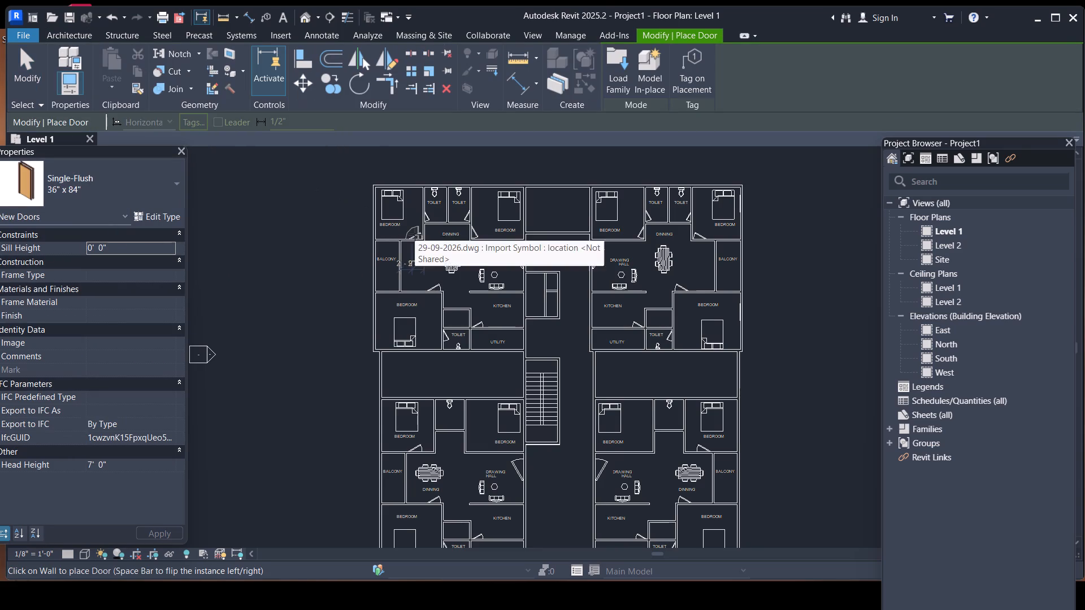
scroll(415, 234, up, 4)
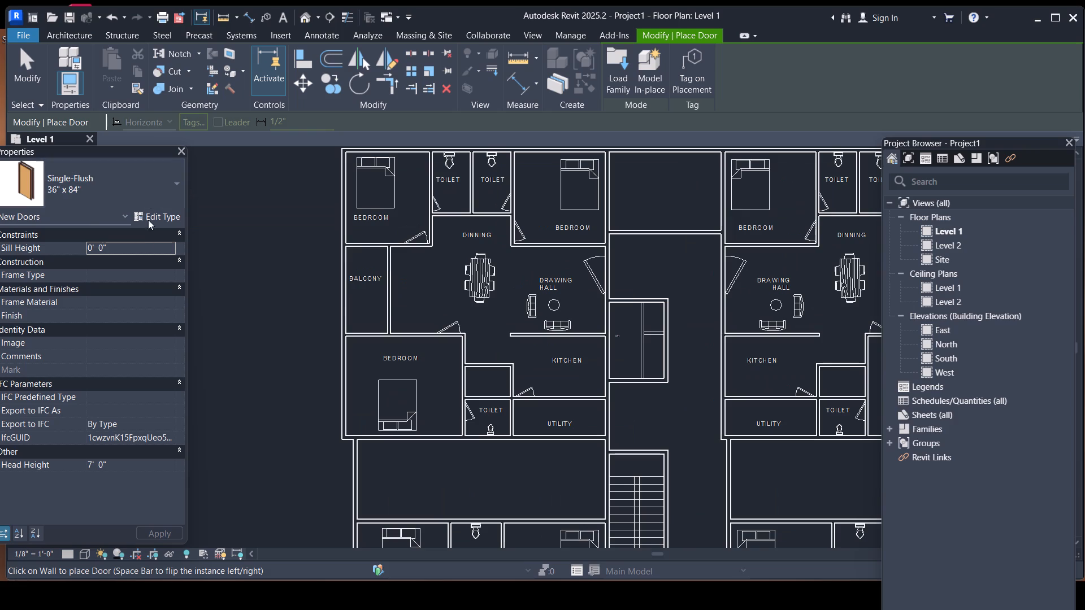
click(161, 209)
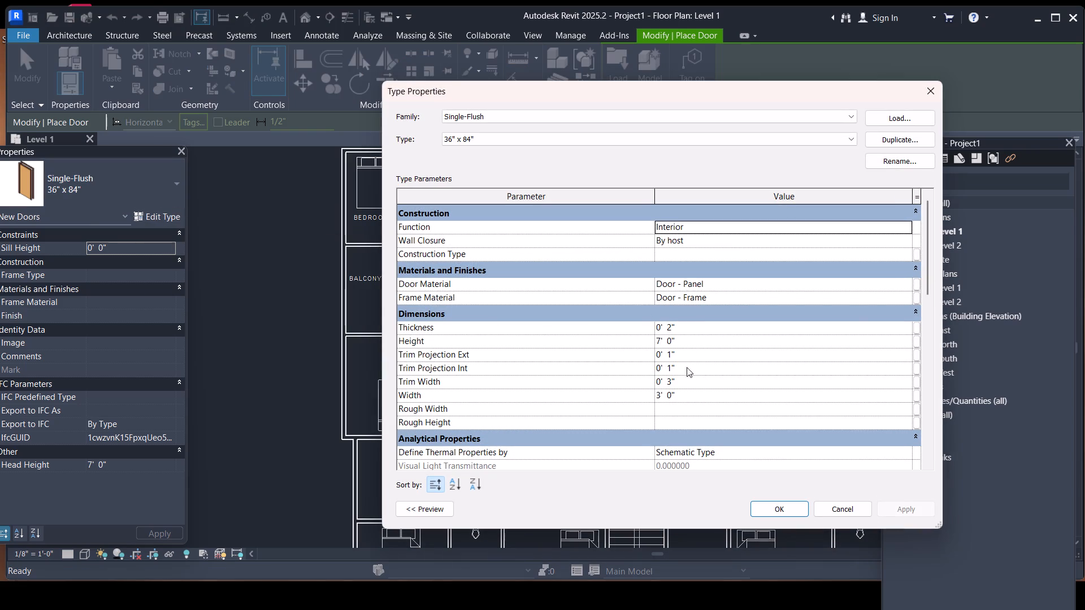
click(684, 395)
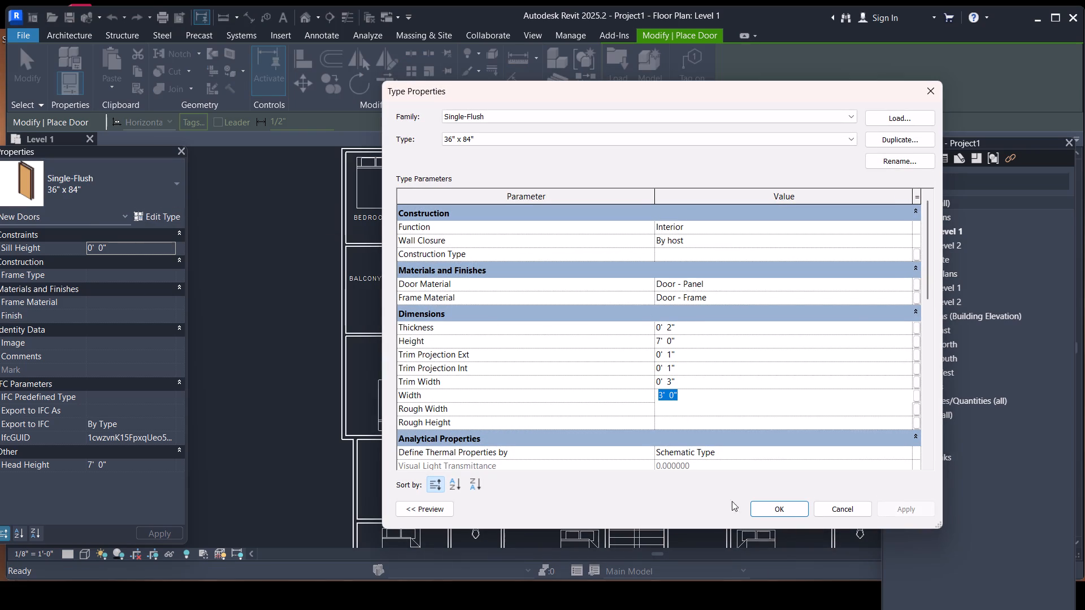
click(762, 503)
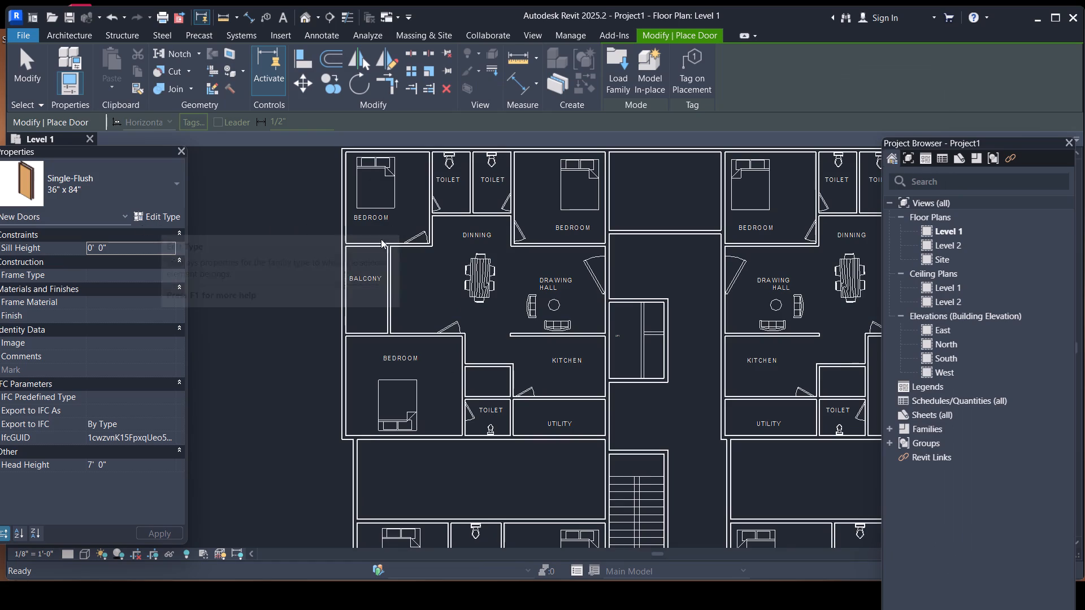
click(84, 175)
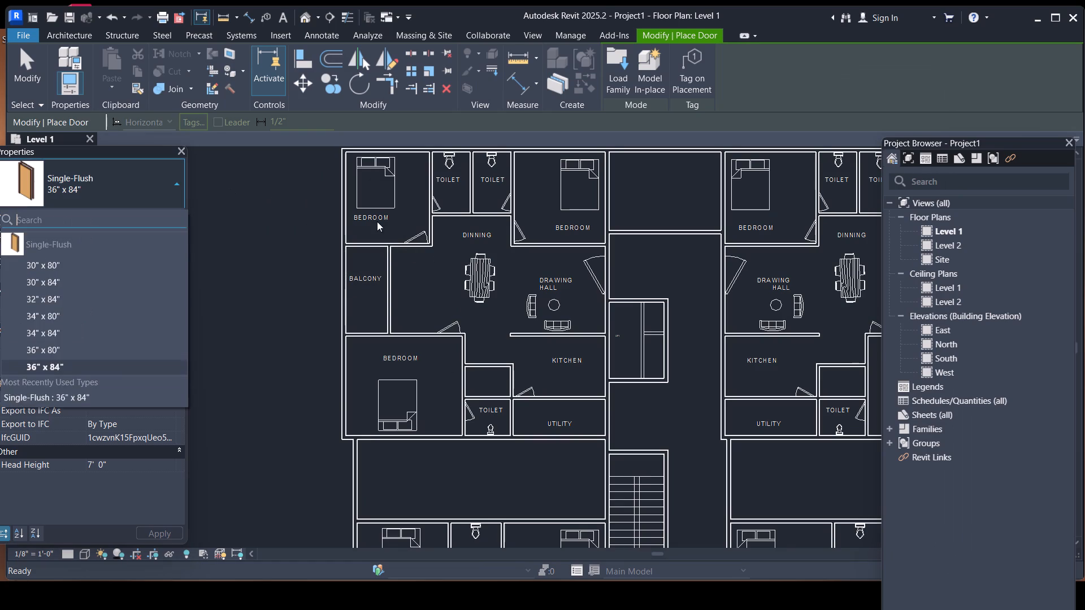
click(93, 195)
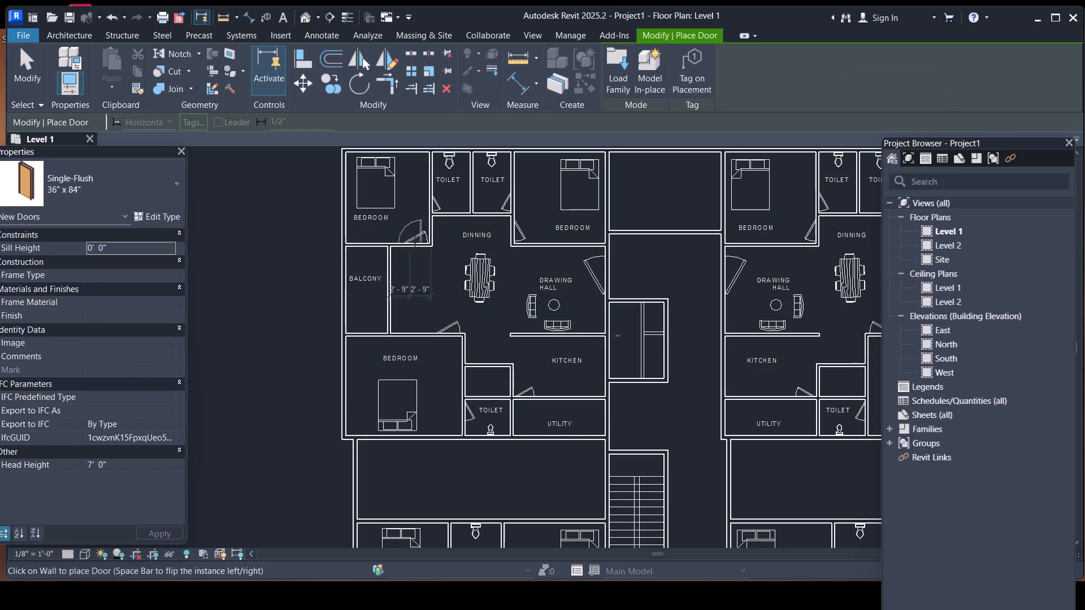
Place Single-Flush 36" x 84" doors at the plan's door locations for the three bedrooms of the upper-left apartment.
scroll(415, 242, up, 8)
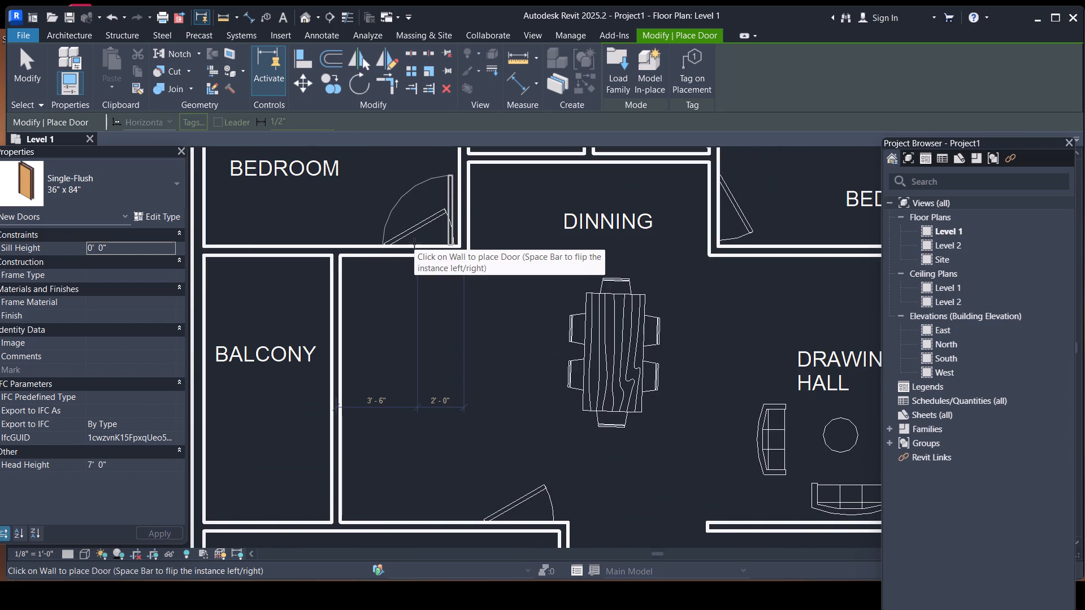
click(415, 243)
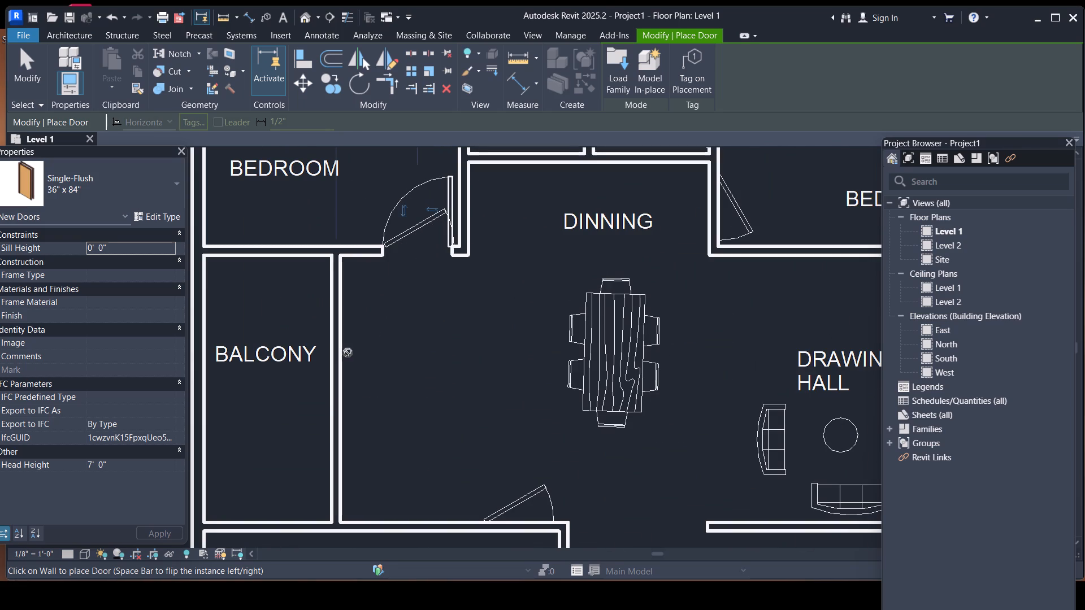
scroll(427, 313, down, 4)
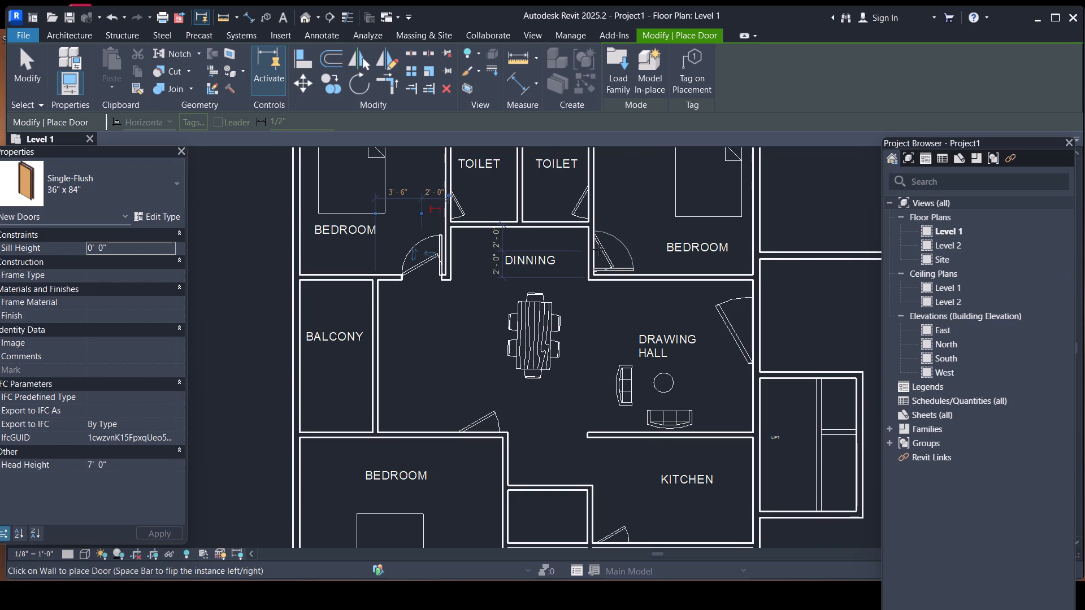
click(599, 249)
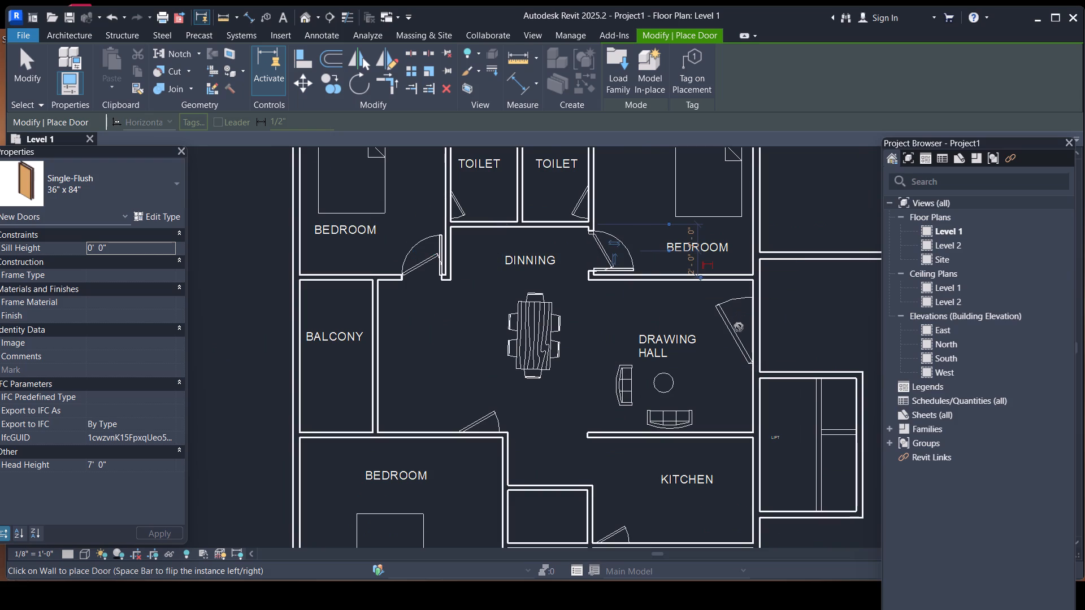
click(474, 439)
scroll(476, 385, down, 4)
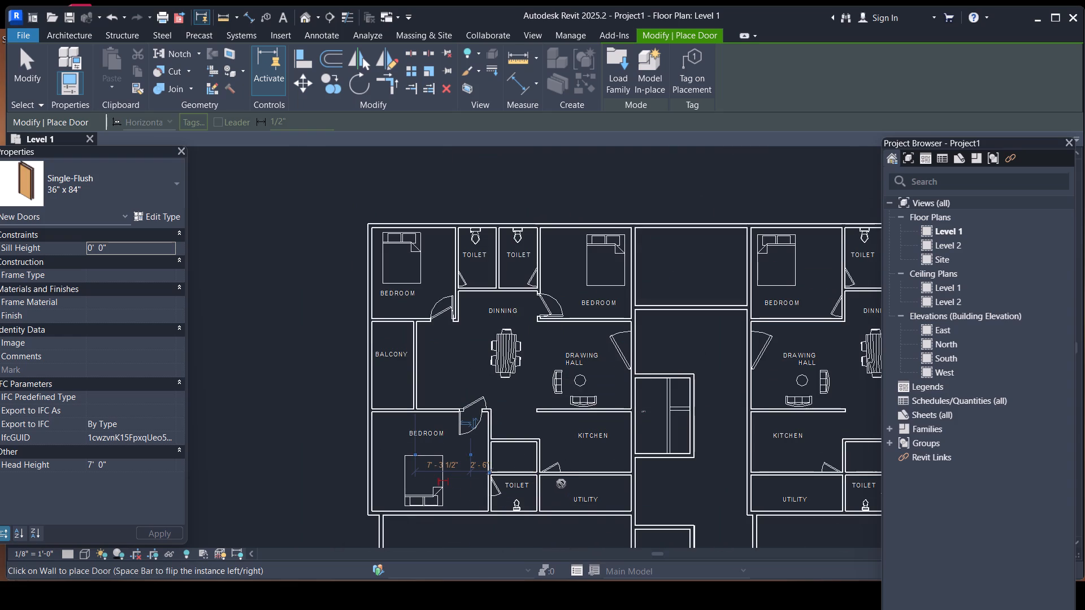
Place a Single-Flush 36" x 84" door in the wall between kitchen and utility of the upper-left apartment, swinging into the kitchen.
scroll(553, 472, up, 10)
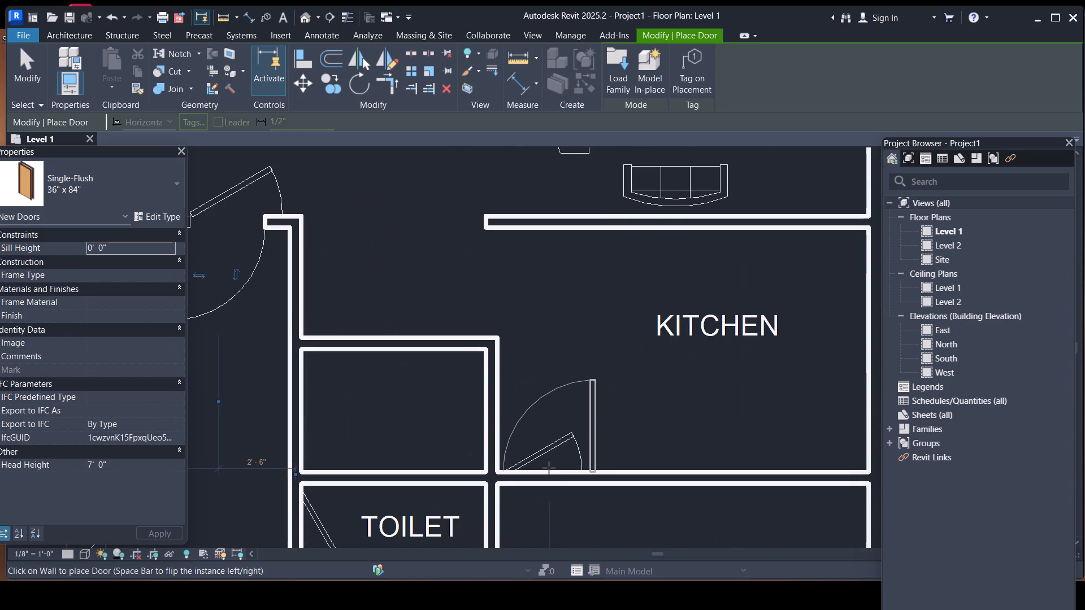
click(549, 468)
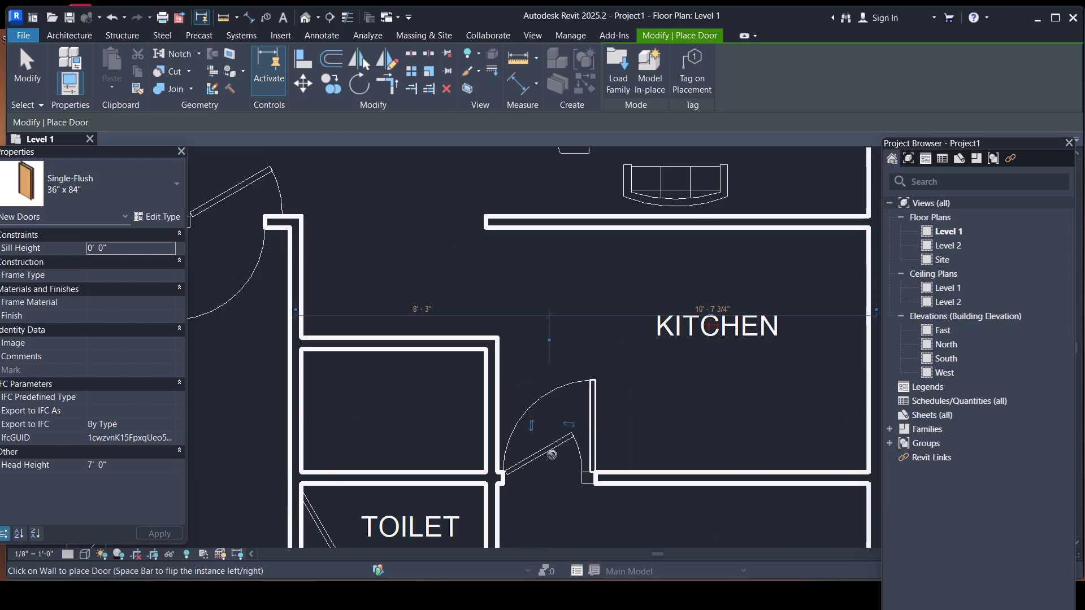
Place Single-Flush 36" x 84" doors at the plan's door locations for the three bedrooms of the upper-right apartment.
scroll(552, 450, down, 8)
scroll(468, 494, up, 4)
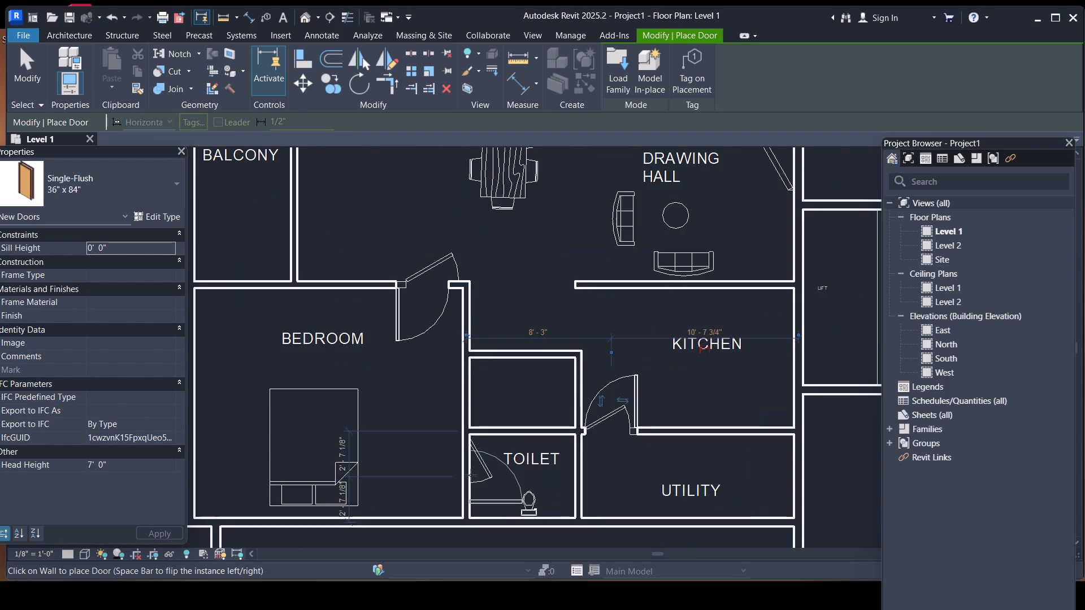
scroll(490, 435, up, 3)
scroll(418, 387, down, 8)
scroll(514, 345, down, 3)
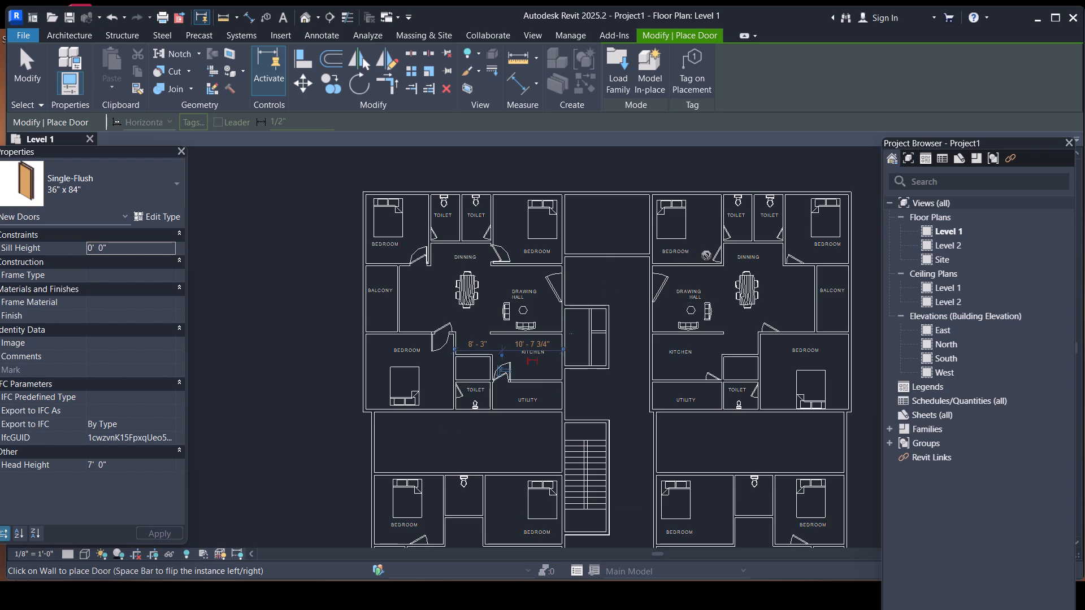
scroll(707, 255, up, 3)
click(726, 251)
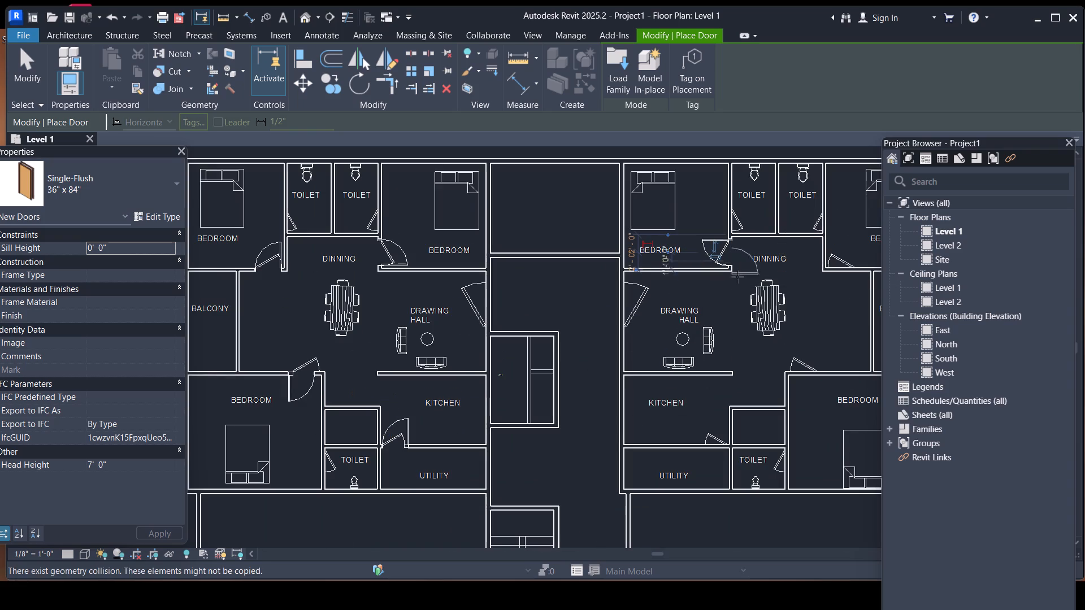
middle_drag(712, 302, 528, 308)
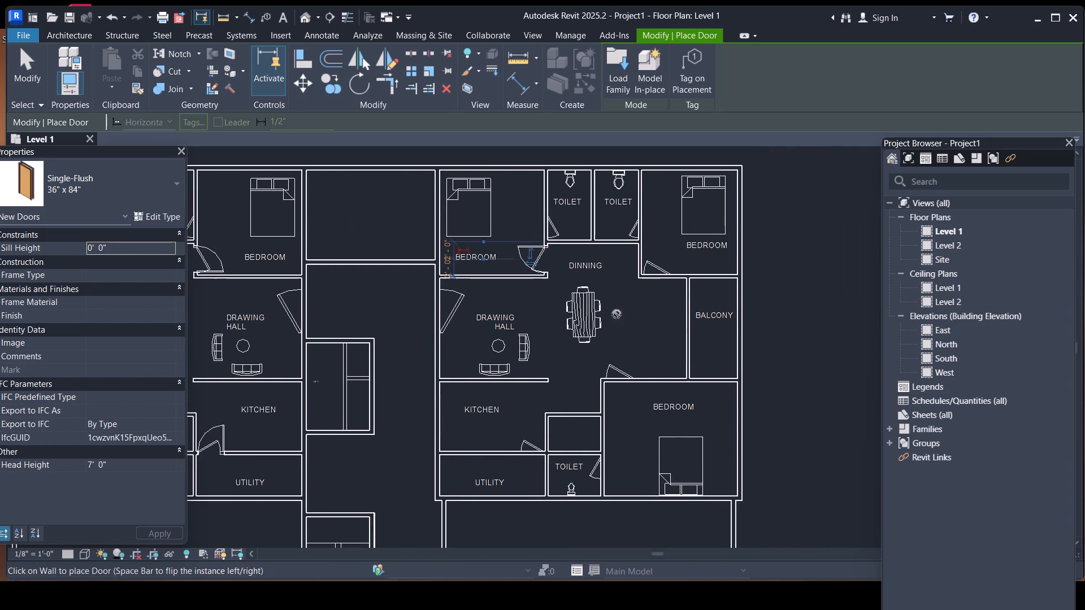
click(624, 377)
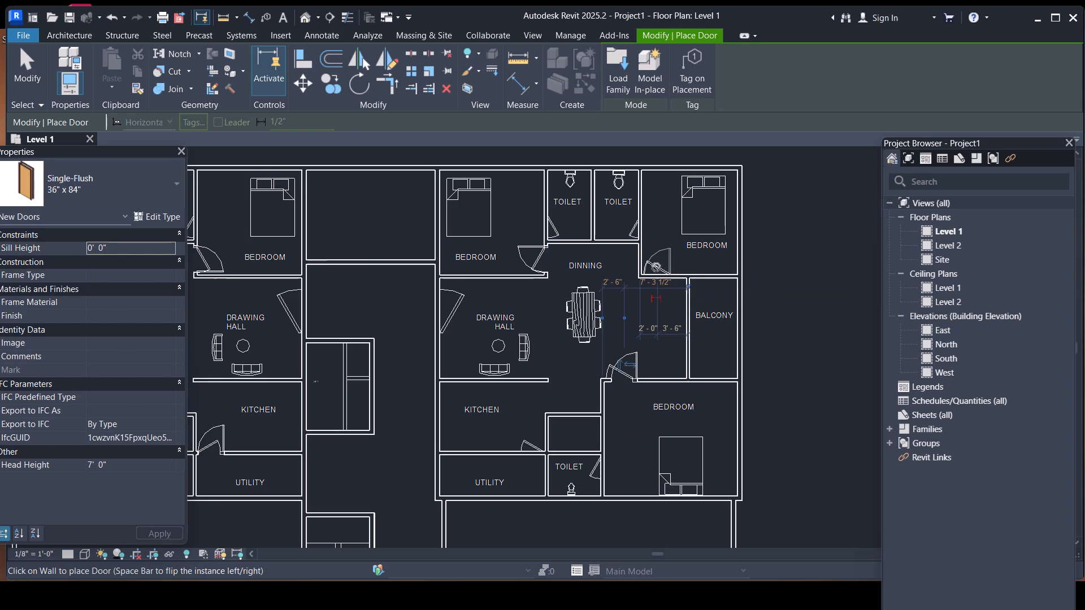
click(665, 272)
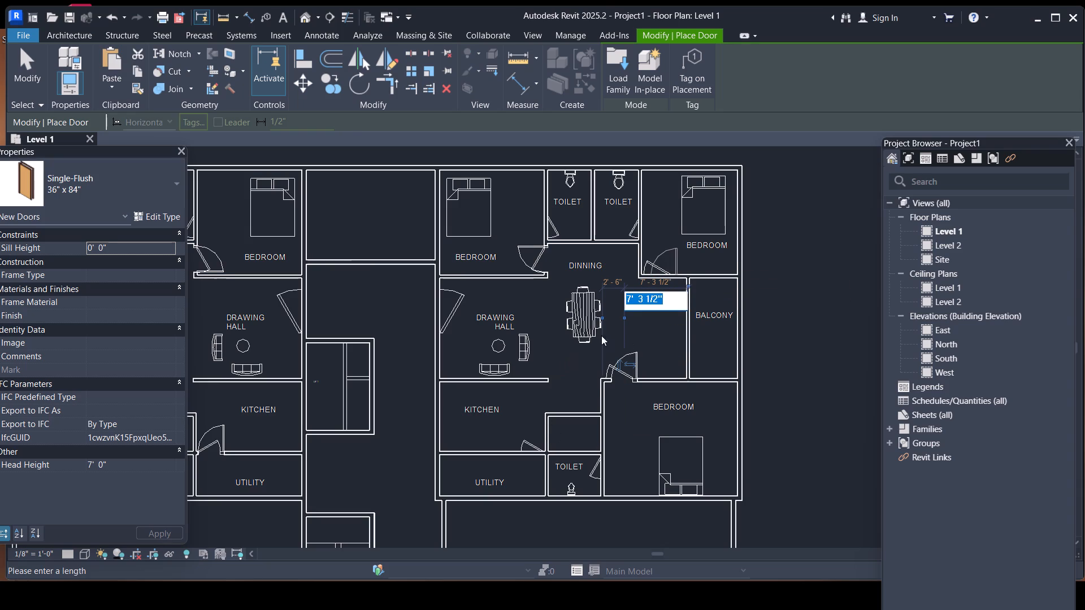
key(Escape)
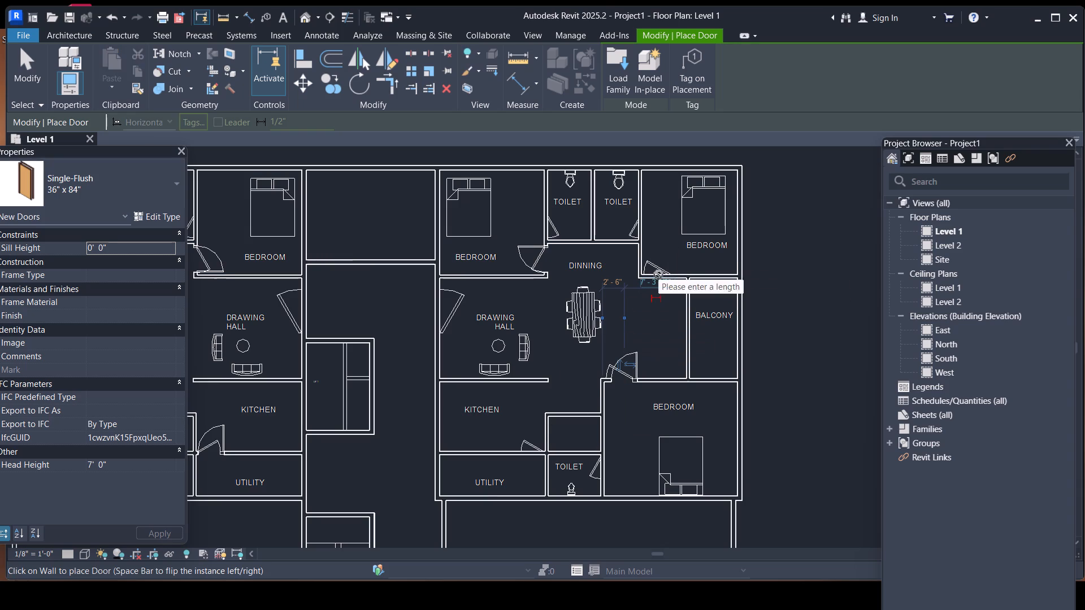
scroll(658, 274, up, 8)
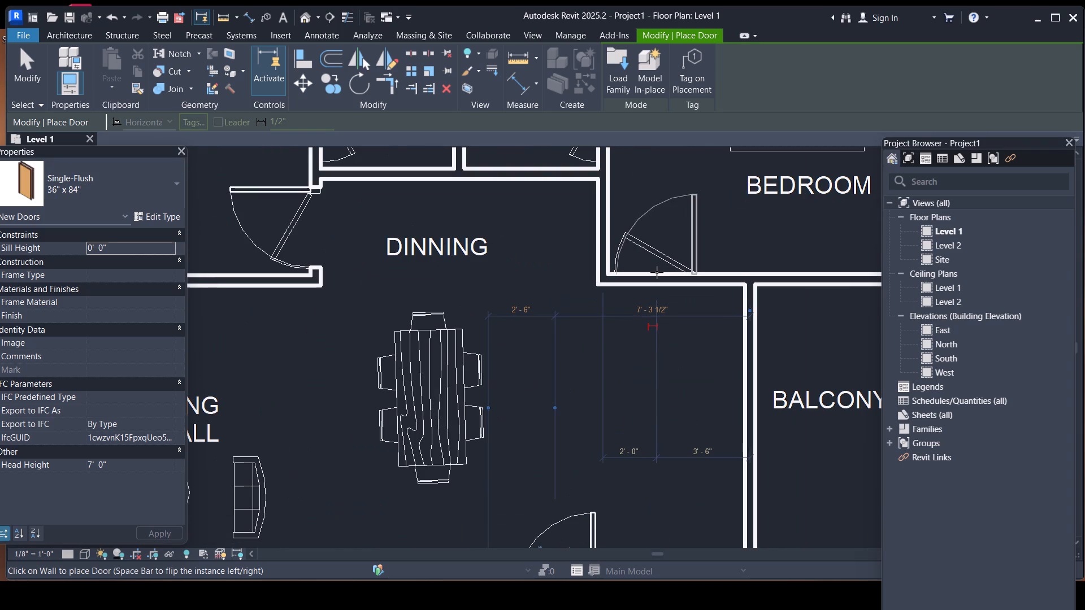
click(657, 271)
Place a Single-Flush 36" x 84" door in the wall between kitchen and utility of the upper-right apartment, swinging into the kitchen.
scroll(656, 317, down, 5)
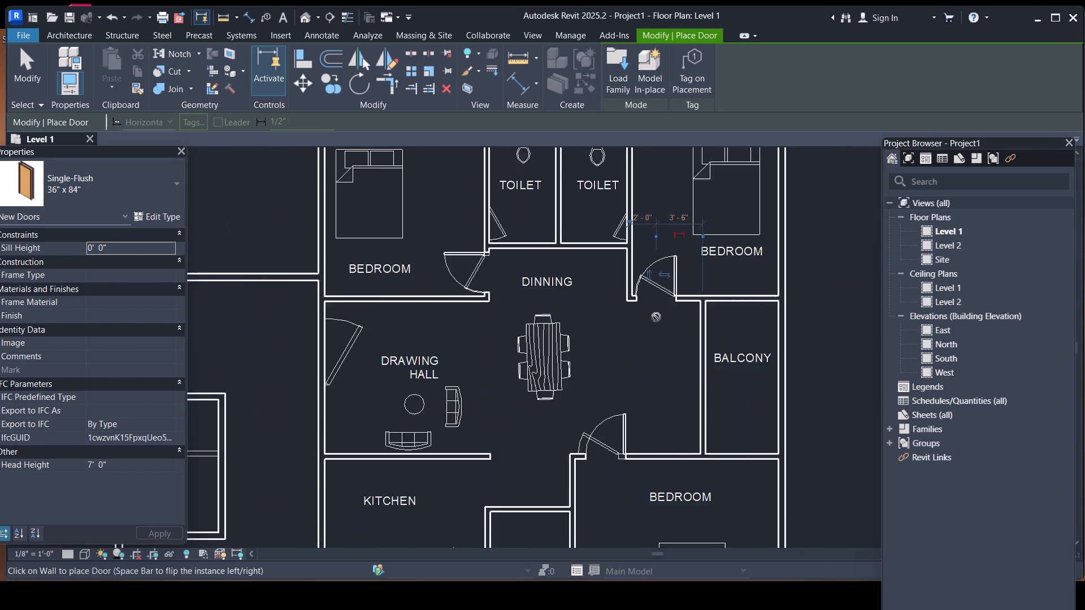
scroll(656, 317, down, 3)
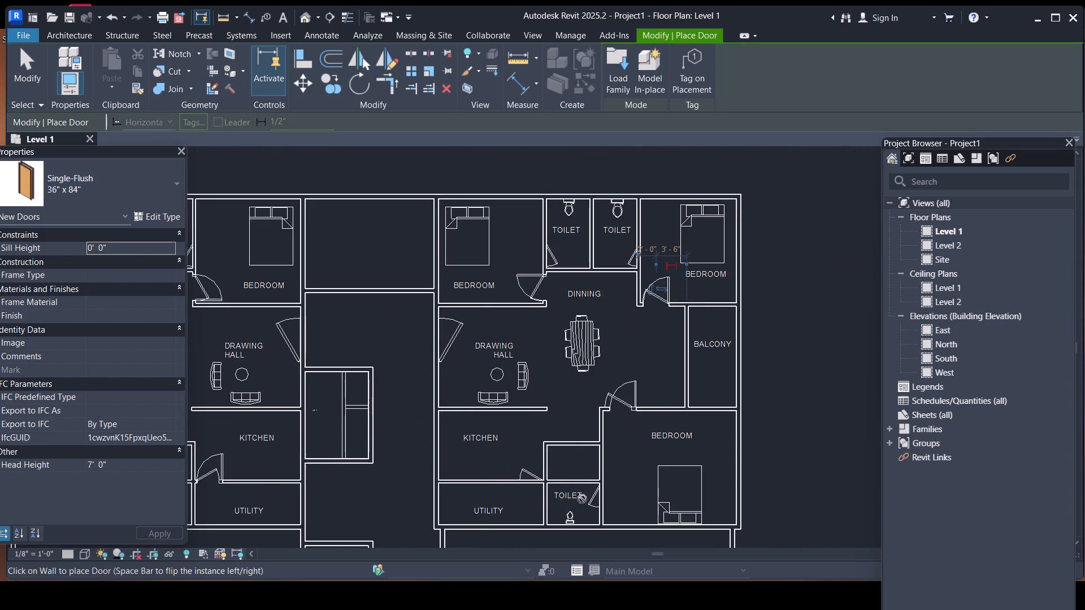
scroll(530, 479, up, 7)
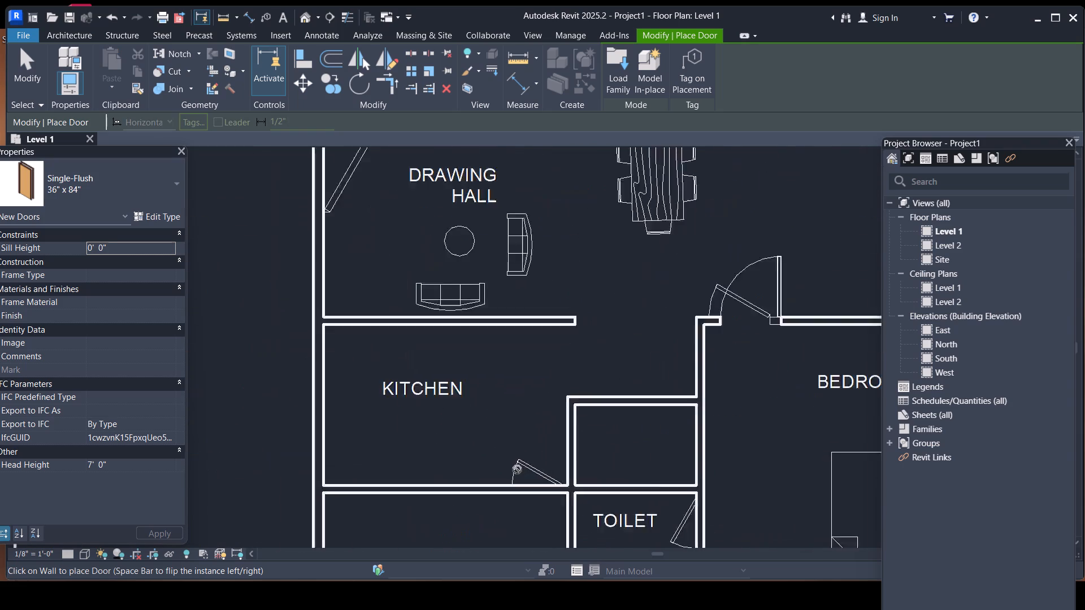
scroll(517, 469, up, 1)
click(534, 487)
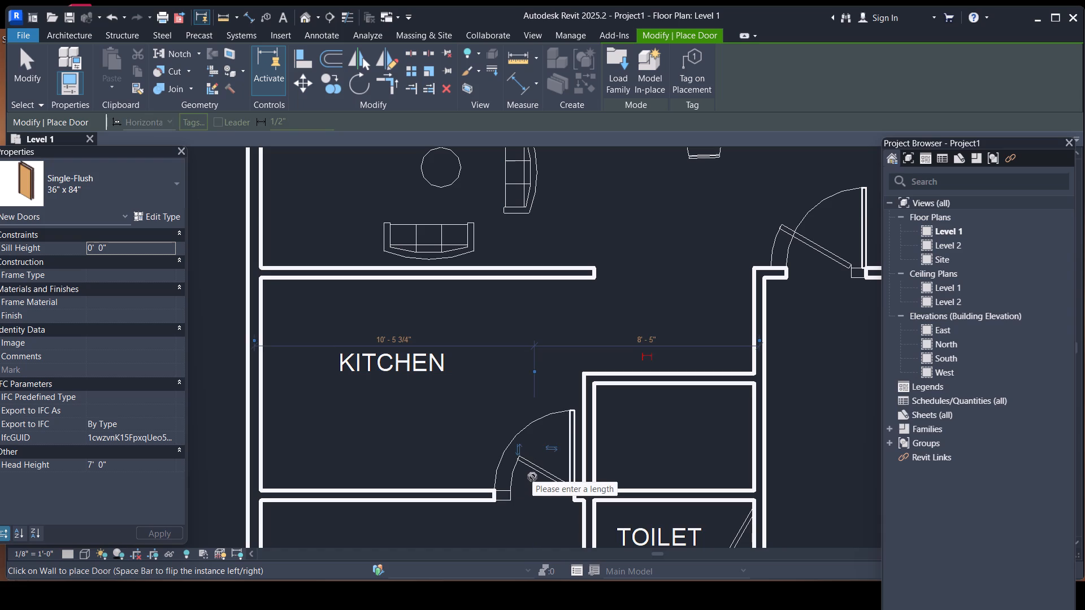
Place Single-Flush 36" x 84" doors for the three bedrooms and the kitchen-utility wall of the lower-left apartment.
scroll(476, 289, down, 8)
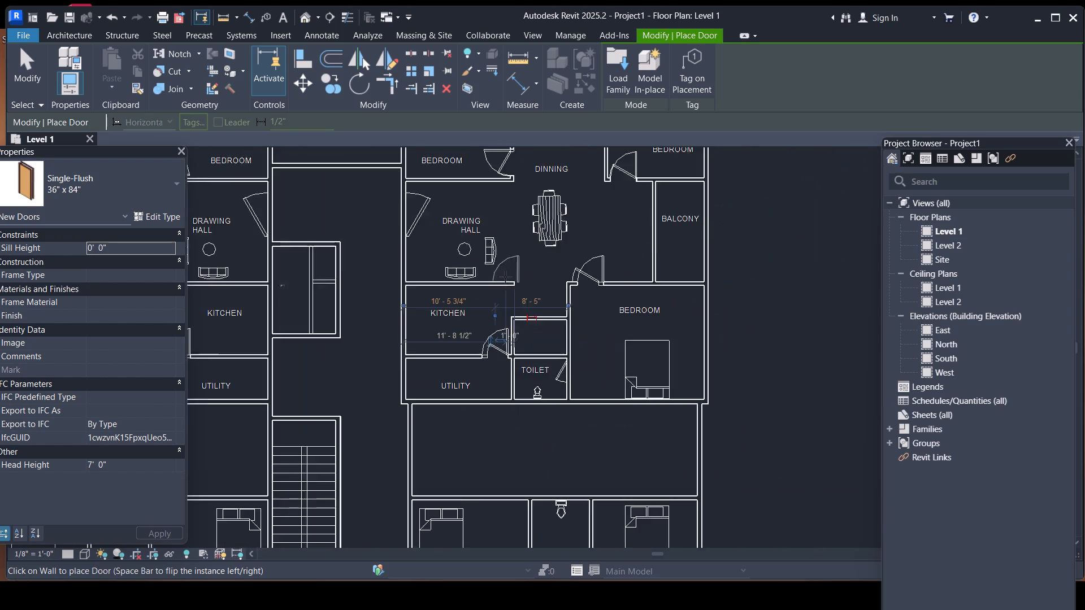
scroll(505, 277, down, 5)
middle_drag(329, 434, 346, 422)
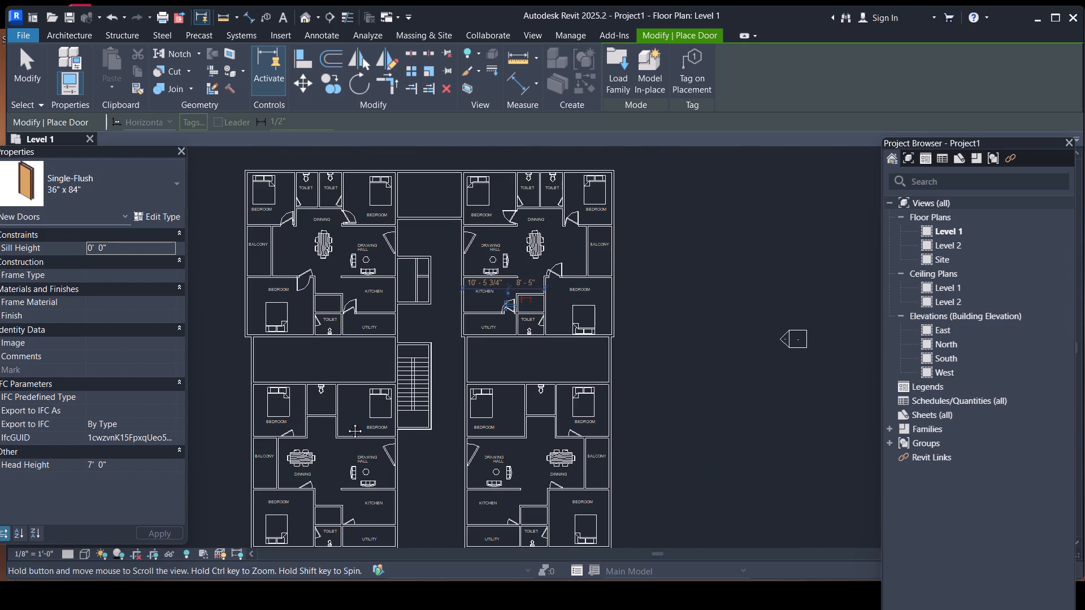
middle_drag(346, 422, 481, 346)
scroll(437, 354, up, 4)
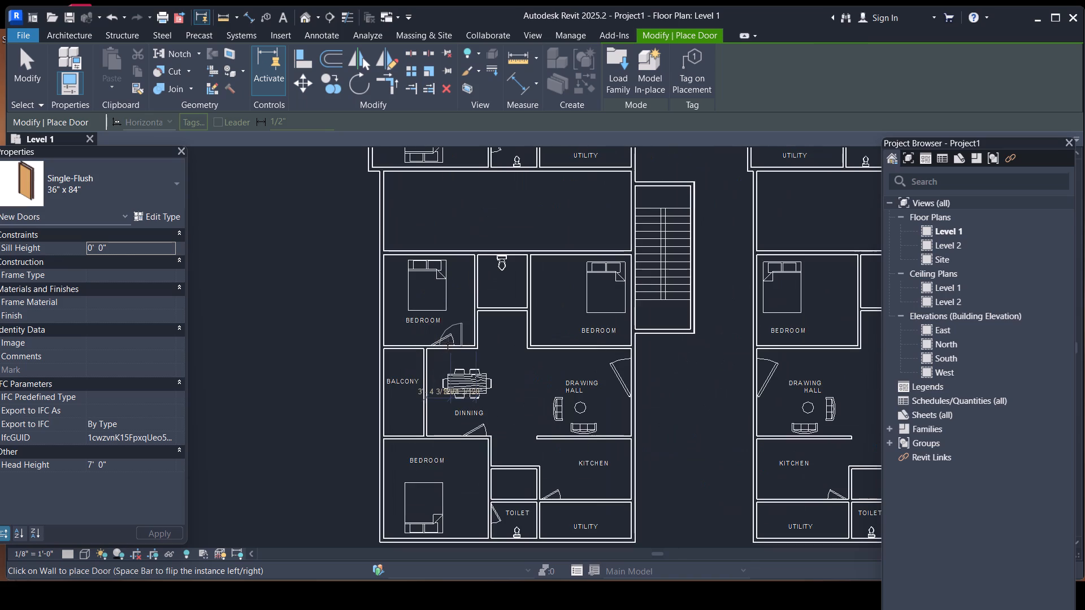
scroll(444, 336, up, 4)
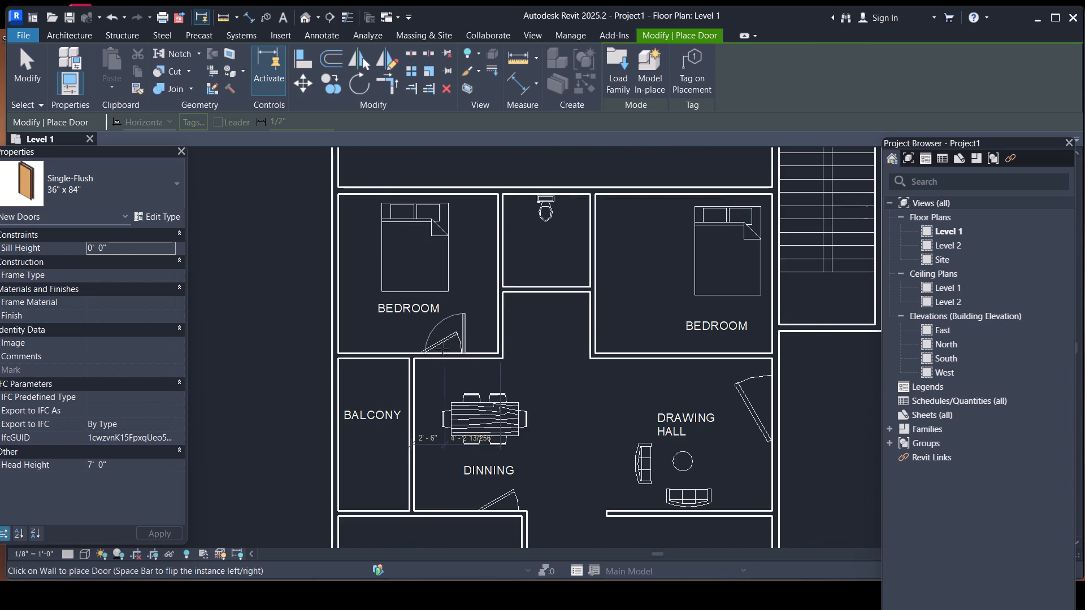
click(442, 349)
scroll(432, 333, down, 3)
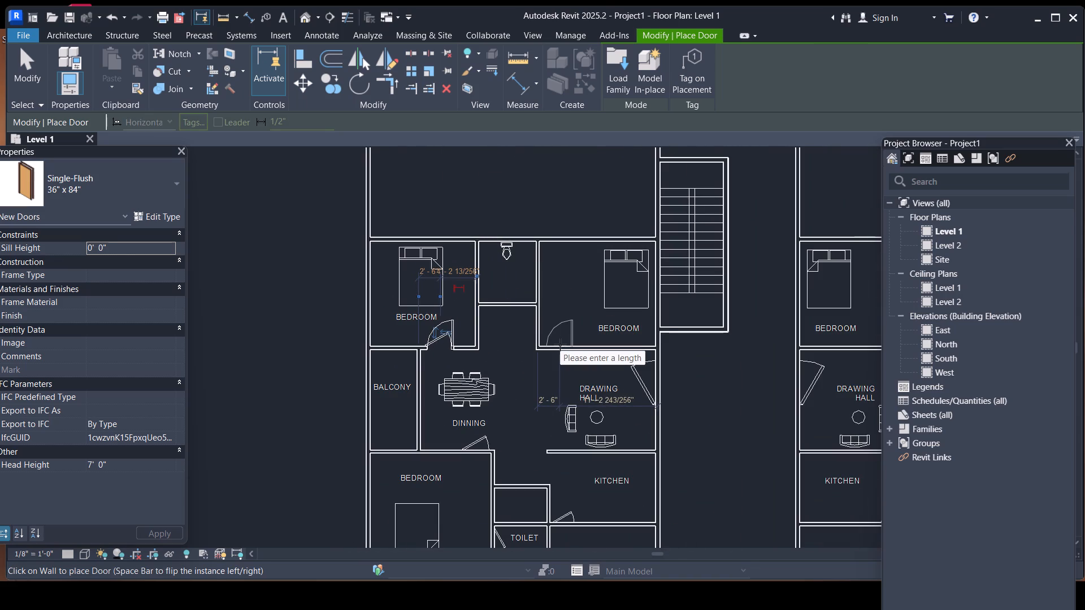
click(560, 345)
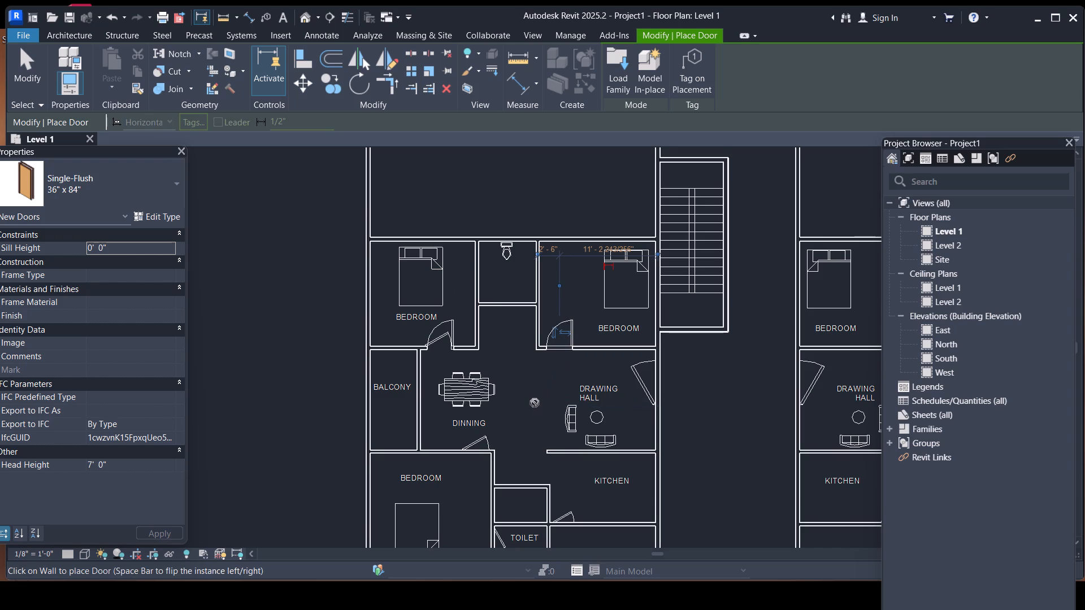
middle_drag(535, 403, 515, 332)
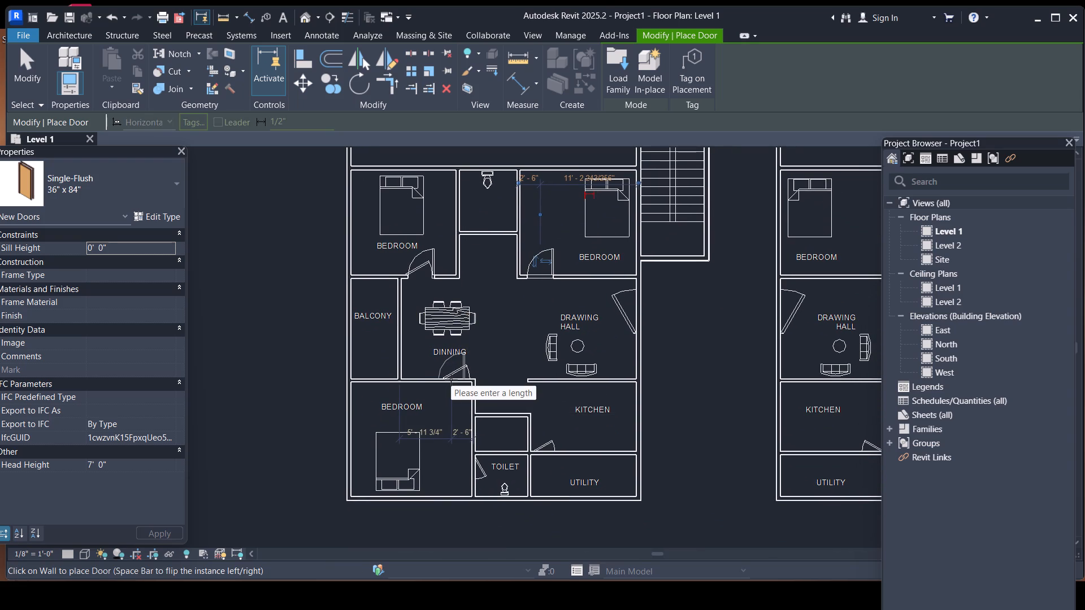
click(451, 380)
scroll(497, 408, up, 2)
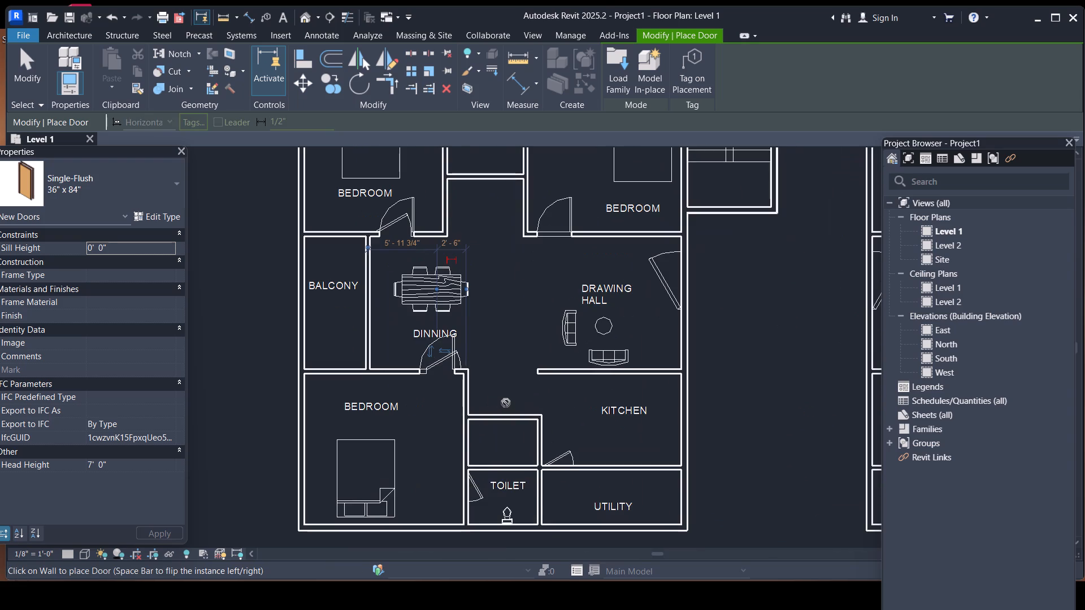
click(566, 474)
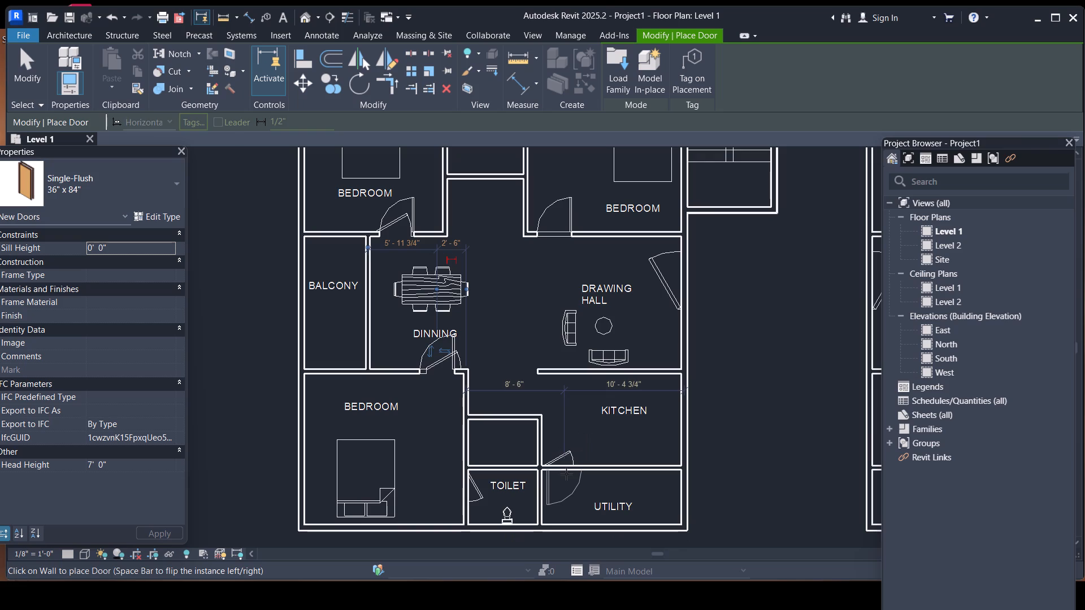
Place Single-Flush 36" x 84" doors for the lower bedroom and the kitchen-utility wall of the lower-right apartment.
scroll(416, 376, down, 6)
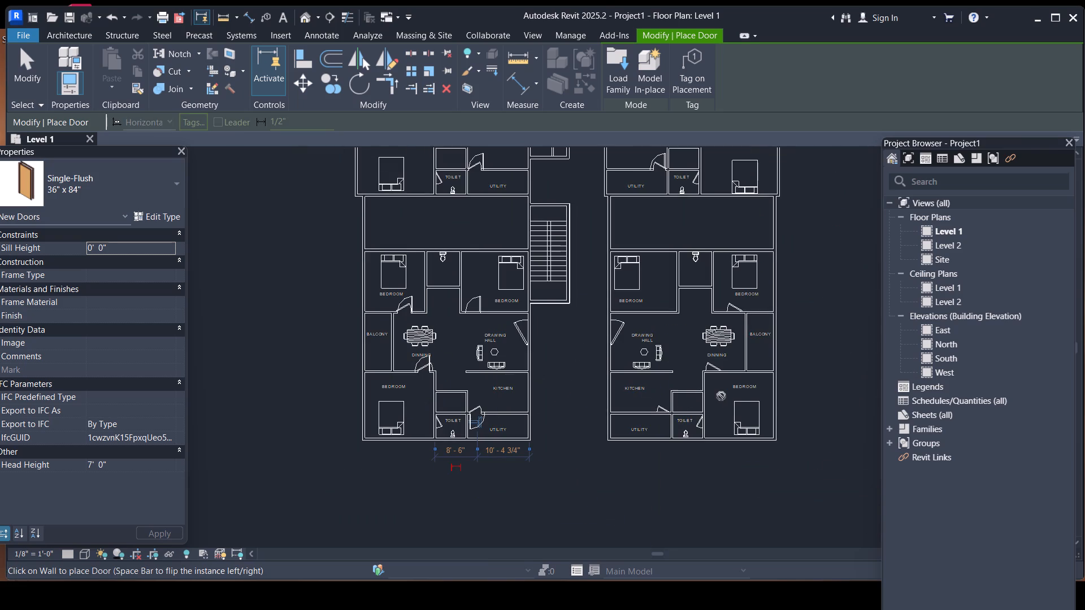
scroll(717, 372, up, 7)
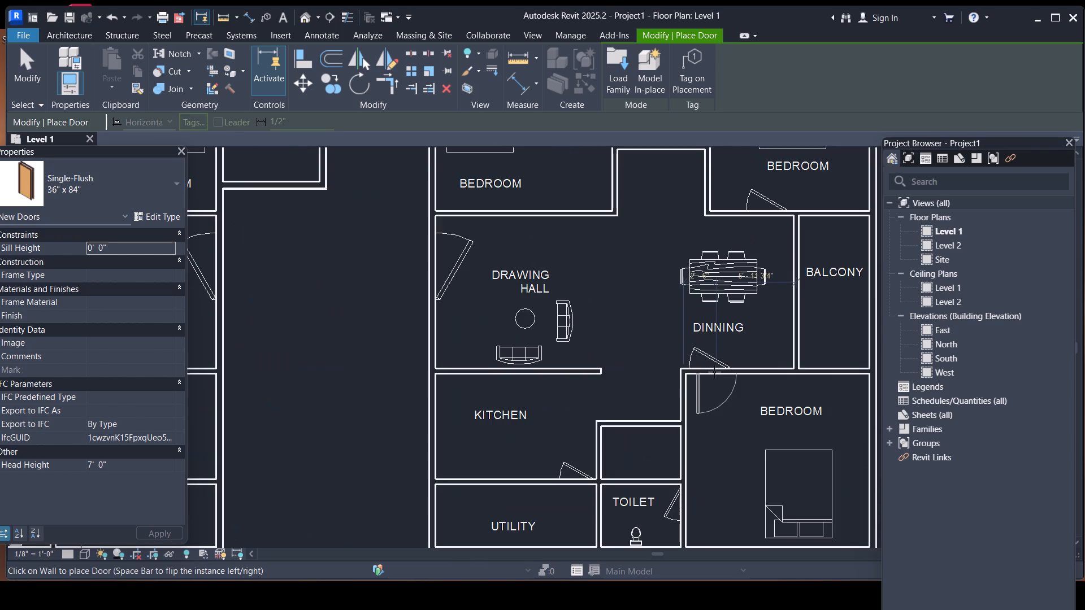
click(714, 372)
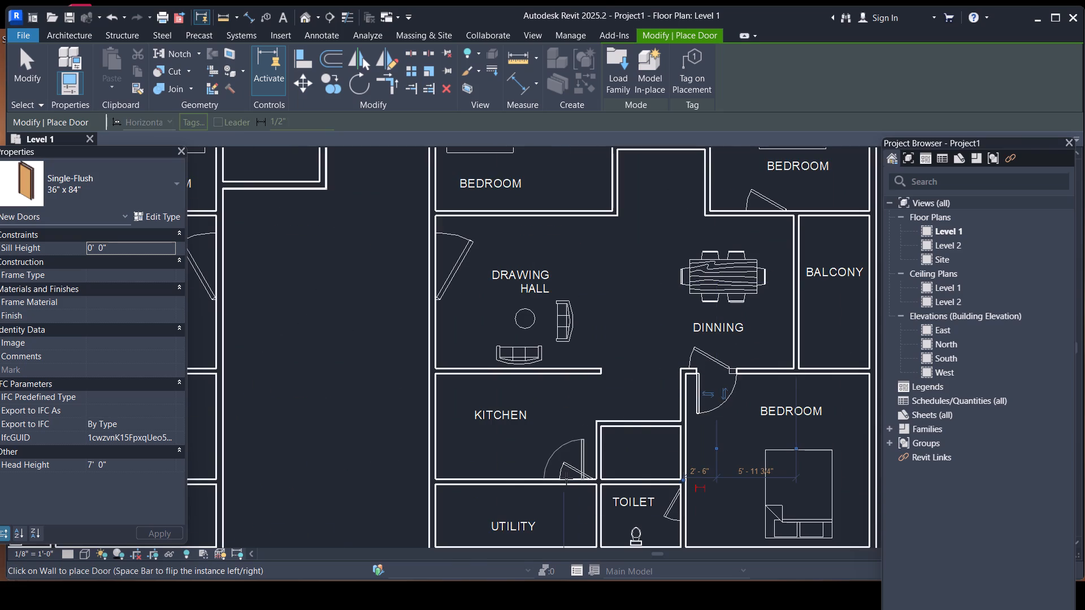
click(569, 481)
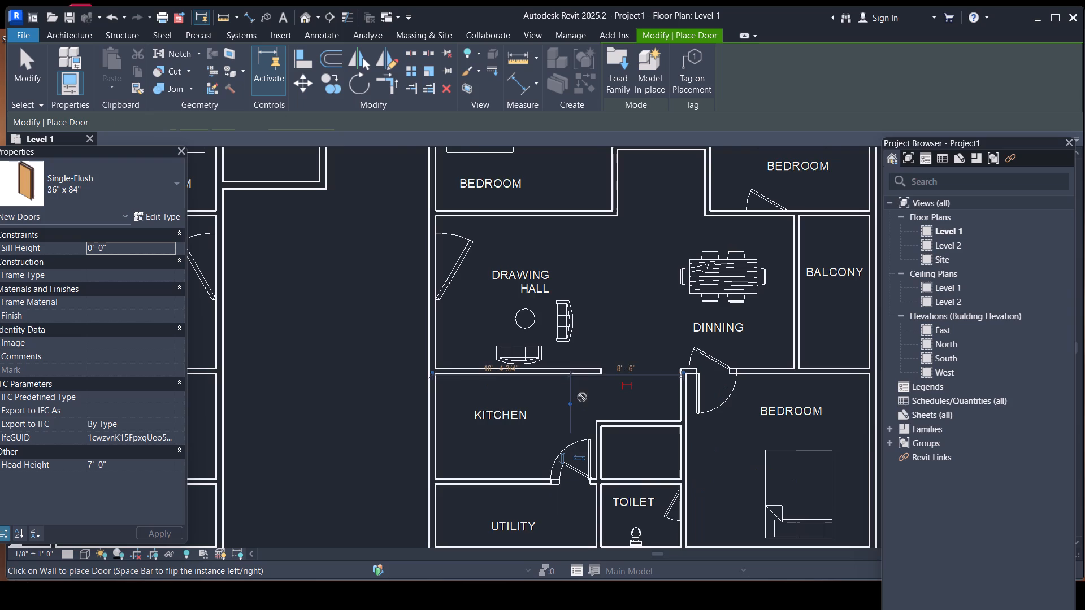
Place Single-Flush 36" x 84" doors for the two upper bedrooms of the lower-right apartment, swinging into the drawing hall and dining area.
scroll(623, 351, down, 2)
middle_drag(664, 290, 665, 290)
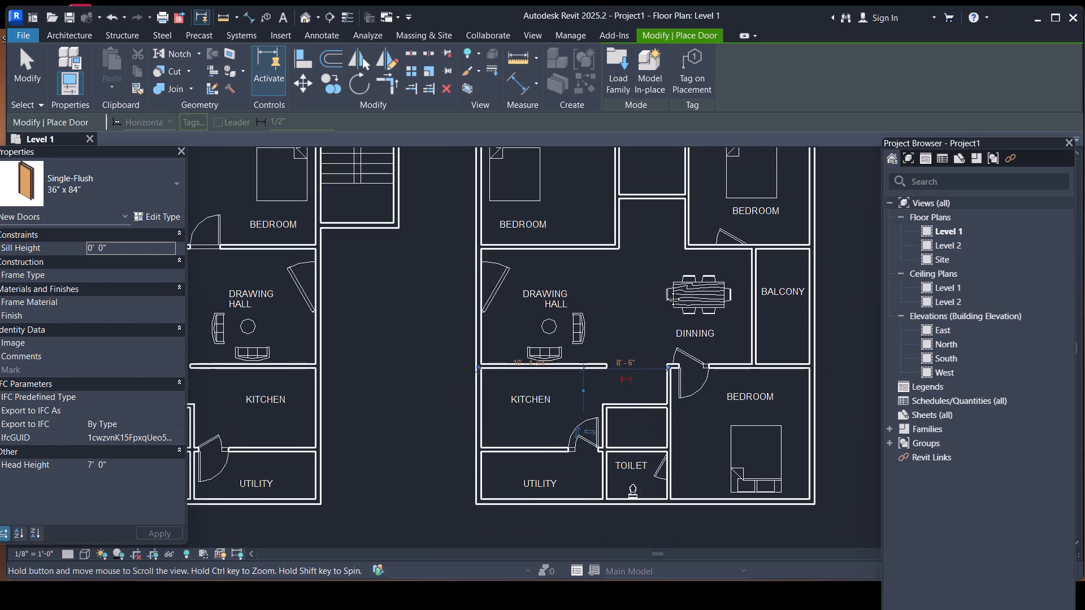
middle_drag(665, 290, 487, 410)
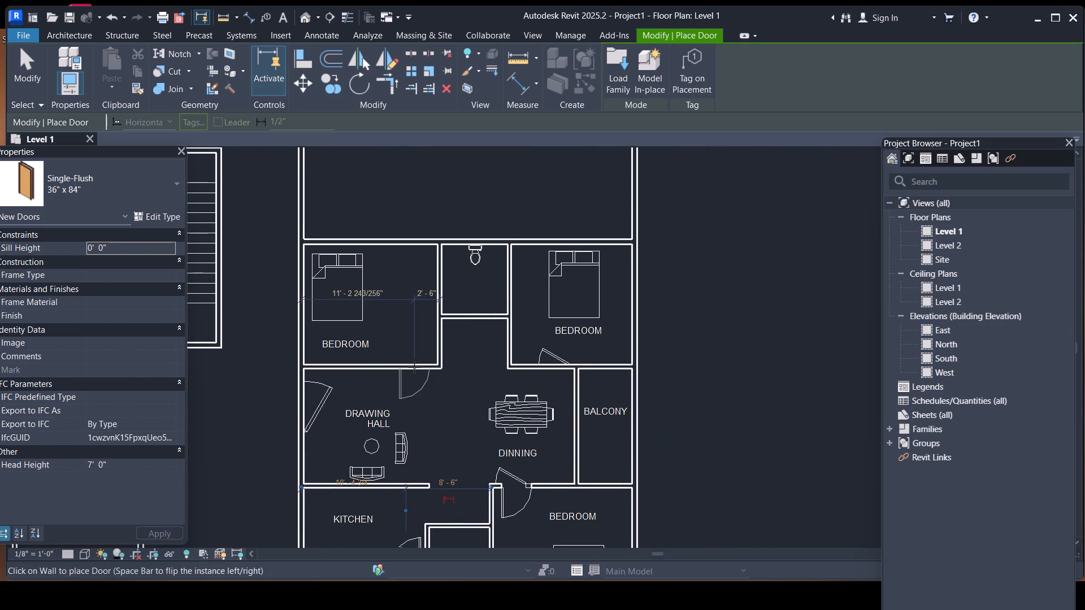
click(414, 367)
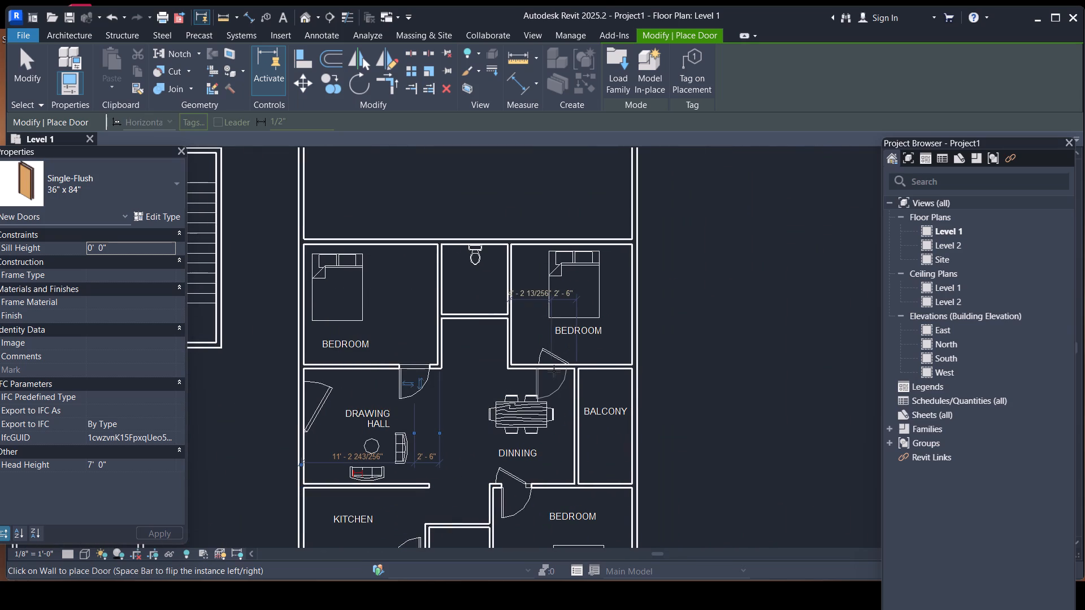
scroll(537, 371, up, 1)
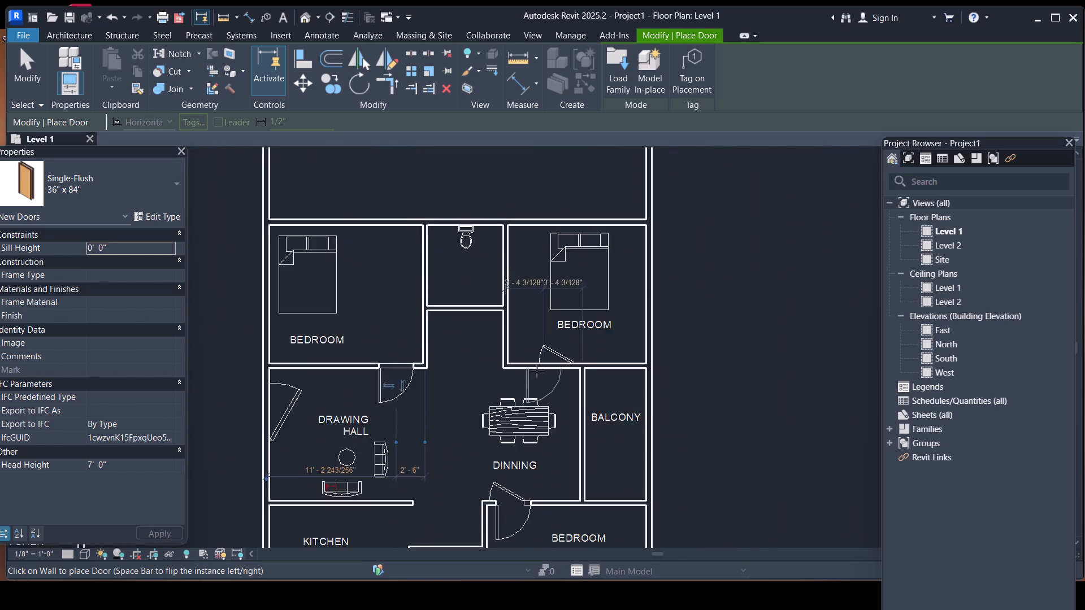
scroll(537, 371, up, 4)
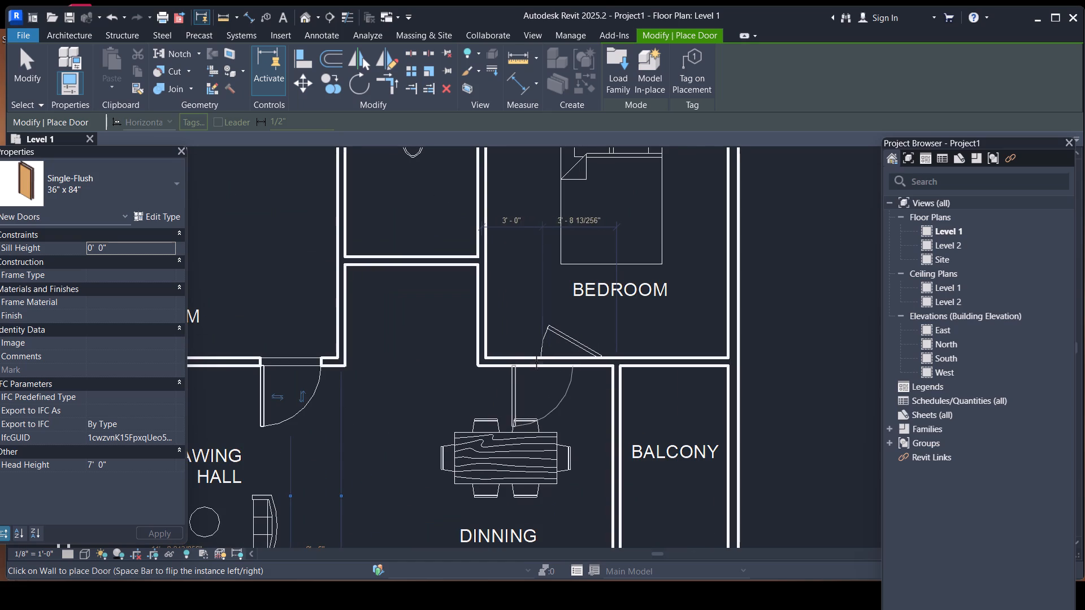
click(536, 363)
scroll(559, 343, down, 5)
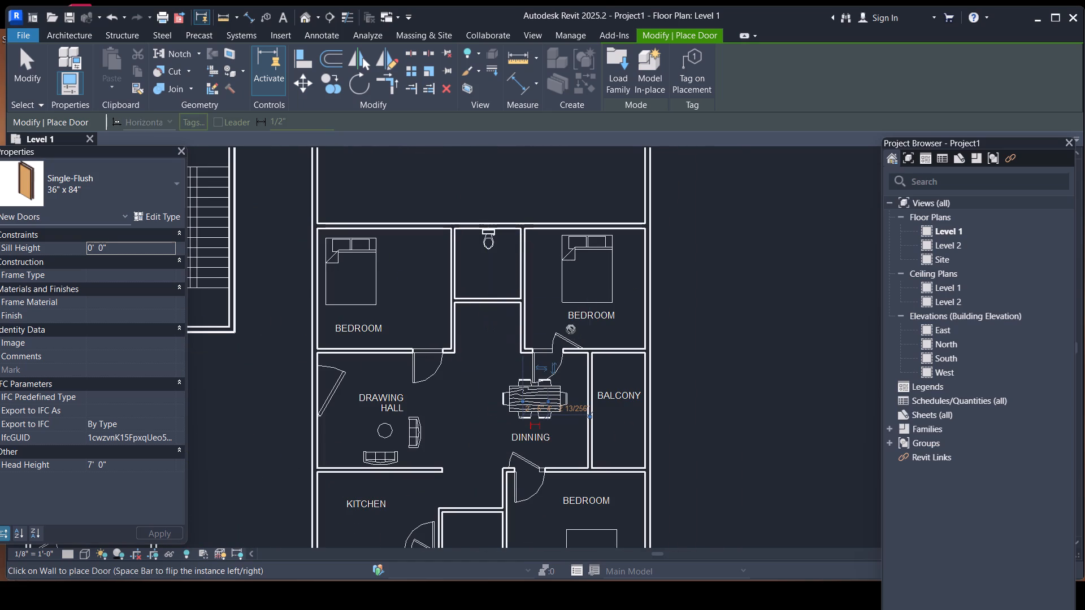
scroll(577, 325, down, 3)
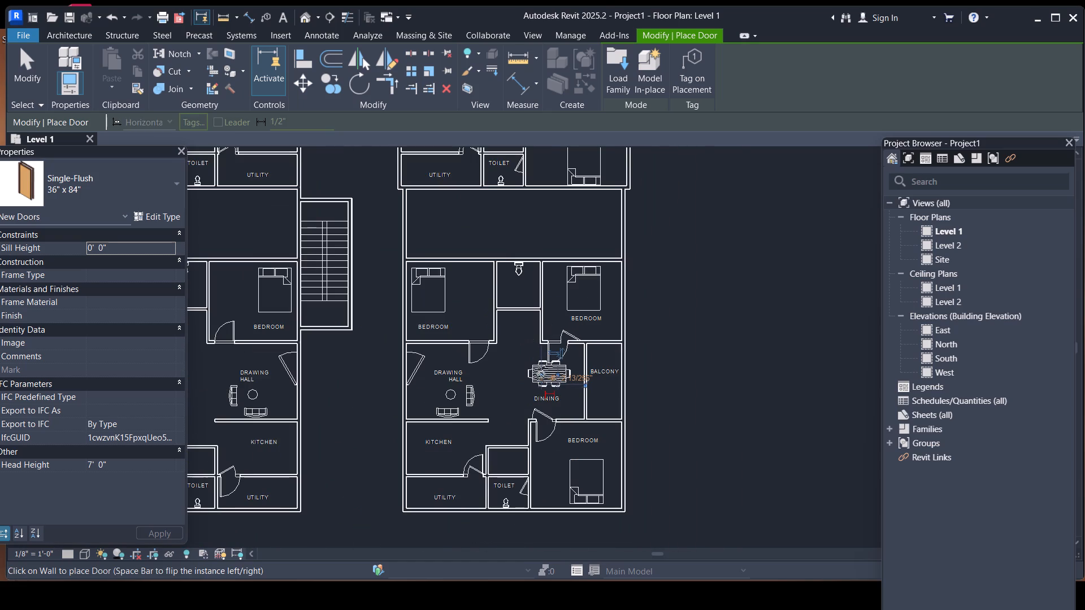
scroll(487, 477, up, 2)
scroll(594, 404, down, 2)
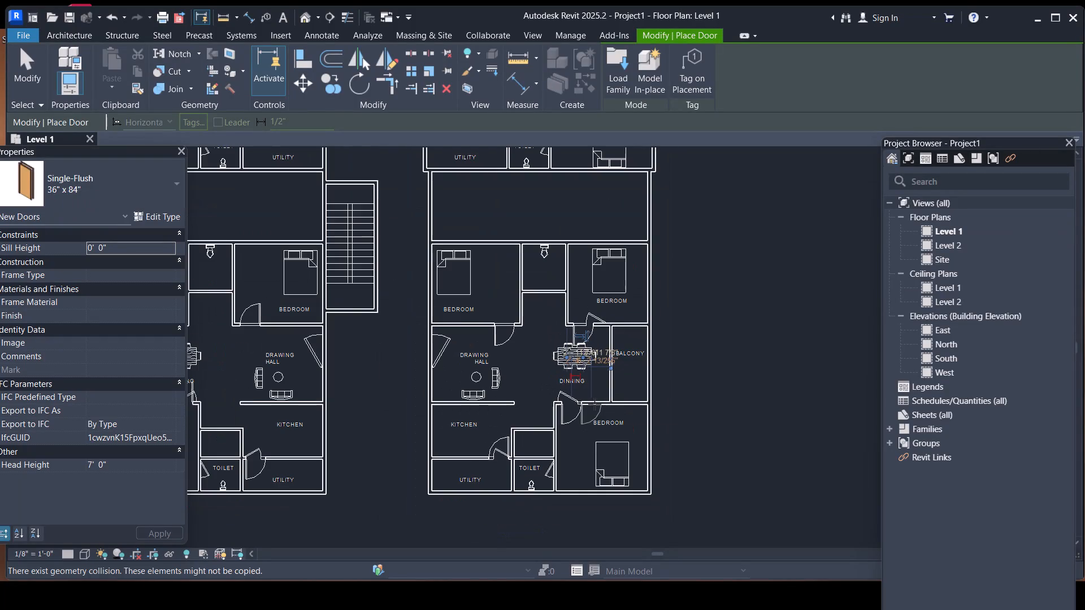
Place Single-Flush 32" x 84" doors between the two upper toilets and their adjacent bedrooms in the upper-left apartment, swinging into the toilets.
key(Escape)
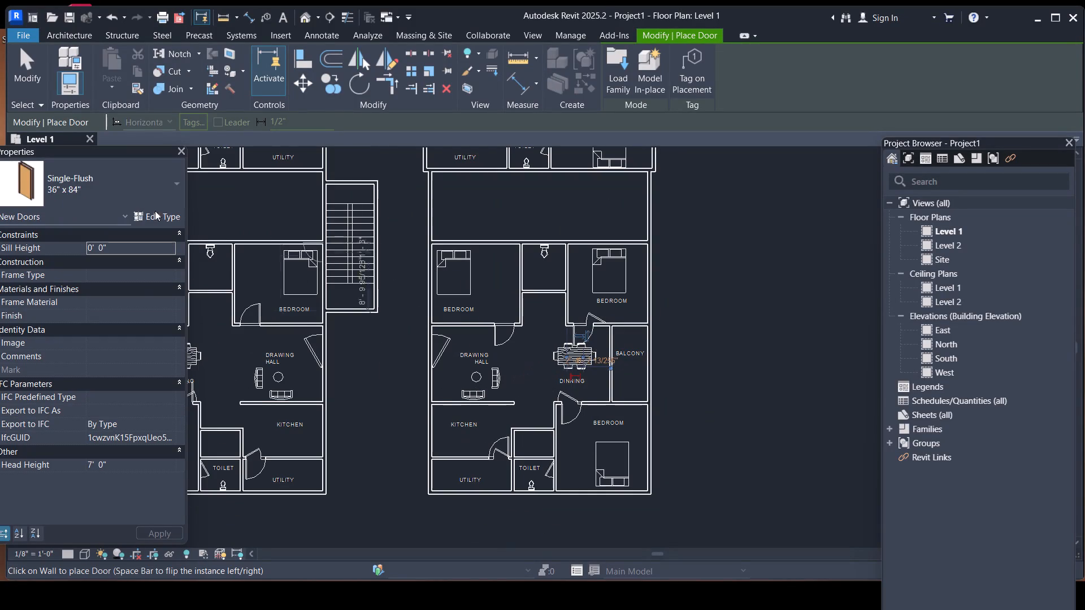
click(165, 184)
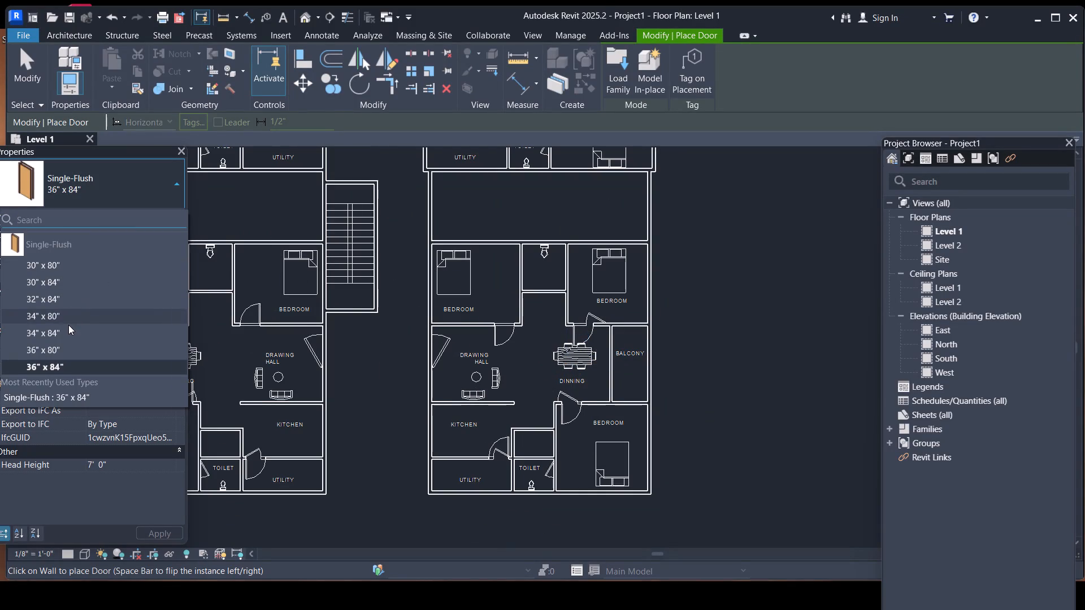
click(90, 299)
middle_drag(392, 386, 393, 386)
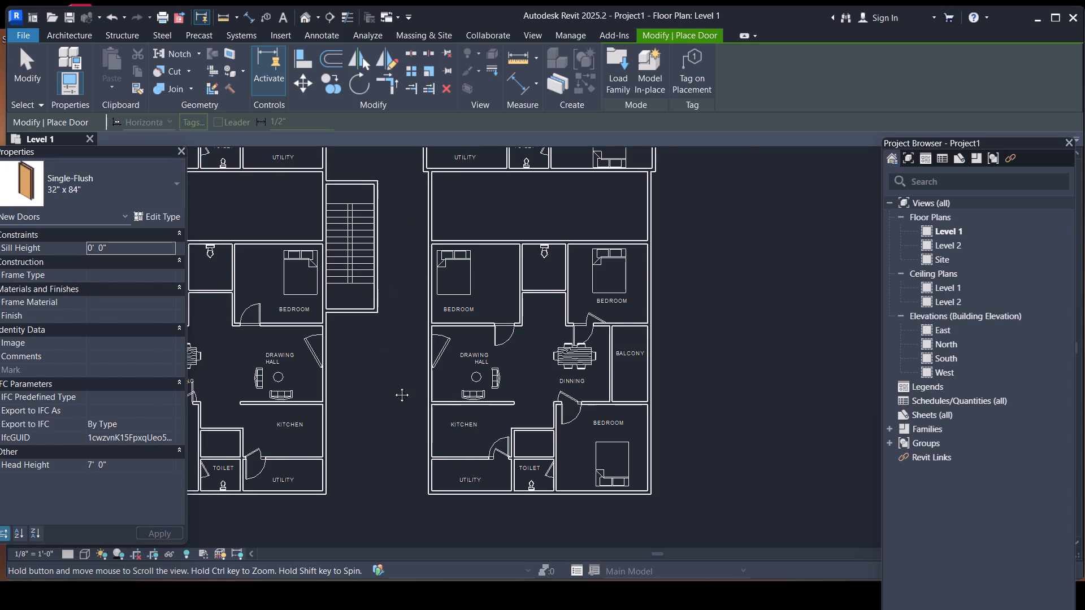
middle_drag(393, 386, 670, 609)
middle_drag(478, 226, 459, 338)
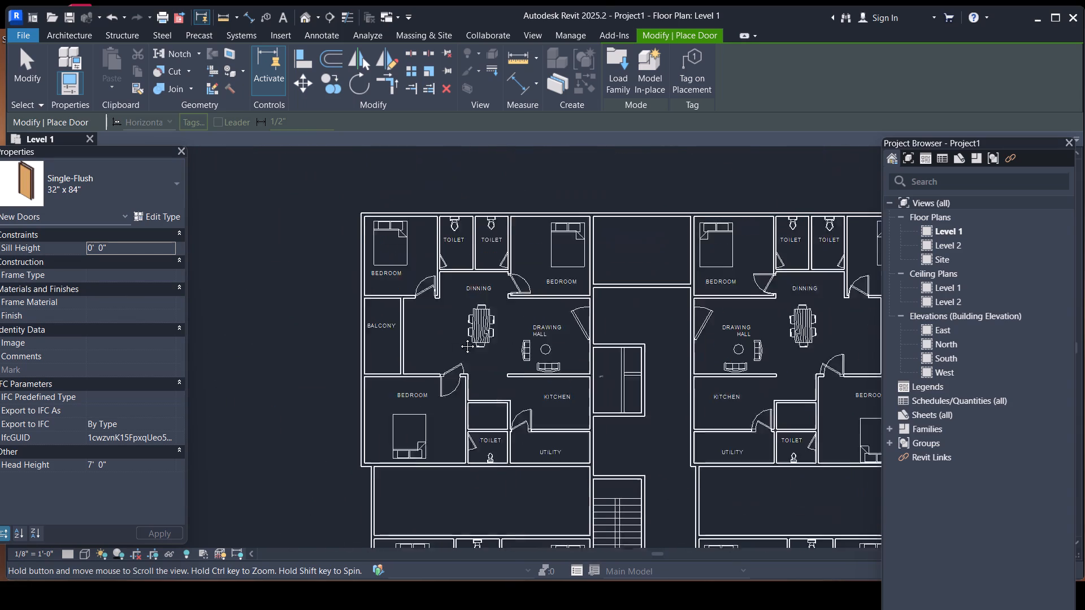
middle_drag(459, 338, 411, 452)
scroll(393, 435, up, 7)
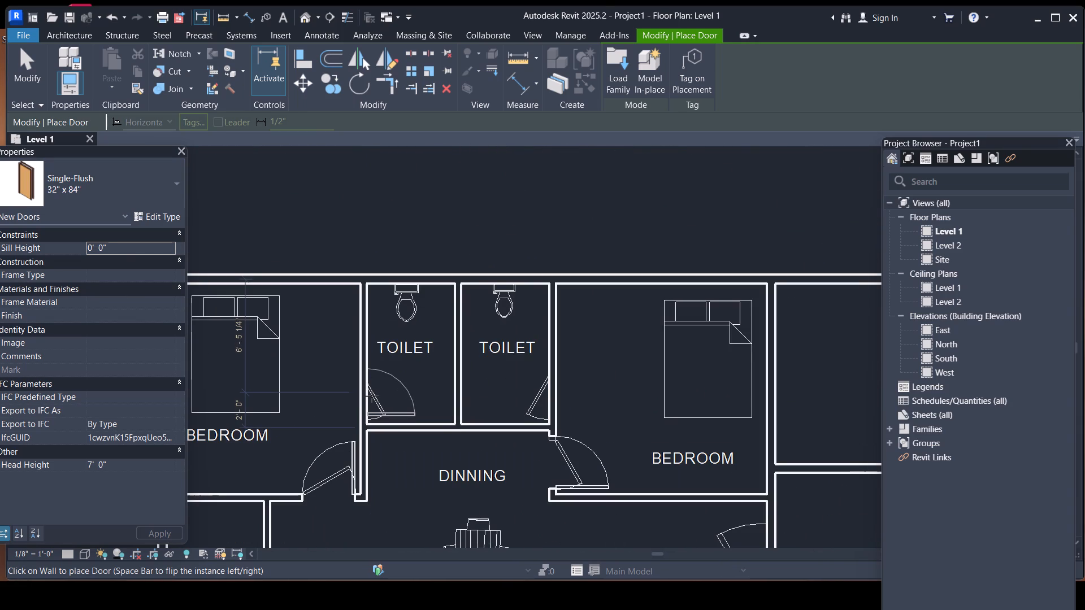
click(372, 396)
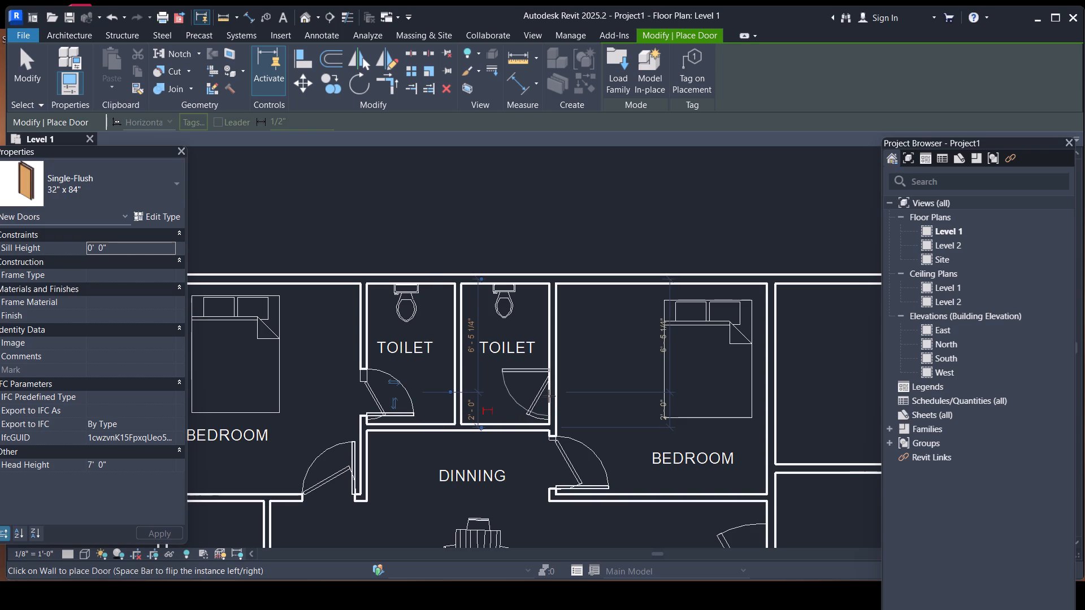
click(549, 396)
Place a Single-Flush 32" x 84" door between the lower bedroom and its toilet in the upper-left apartment, swinging into the toilet.
scroll(555, 341, down, 7)
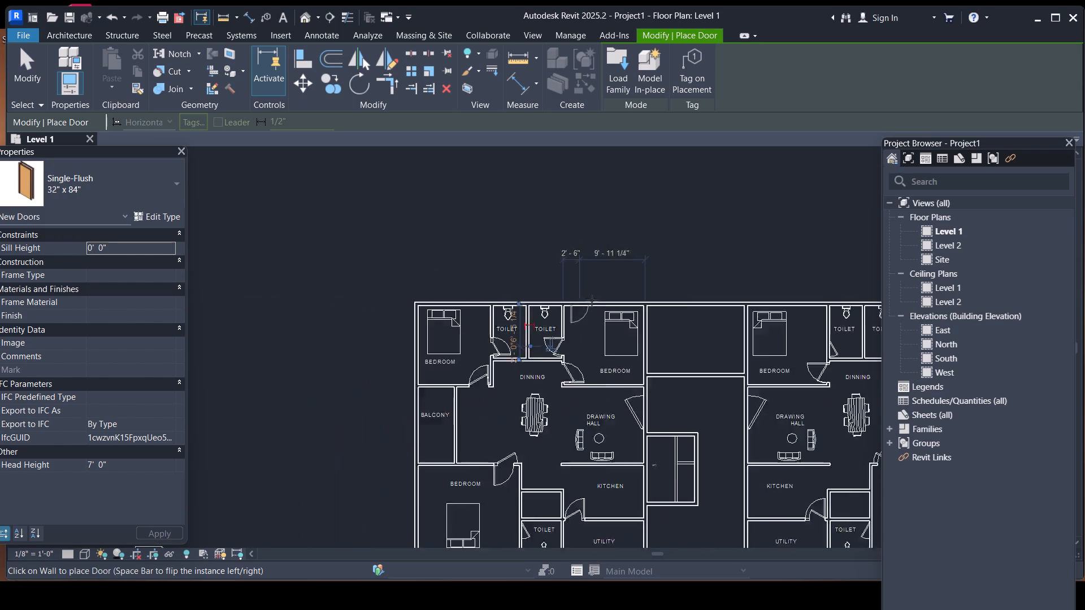
scroll(592, 300, down, 4)
middle_drag(563, 440, 533, 399)
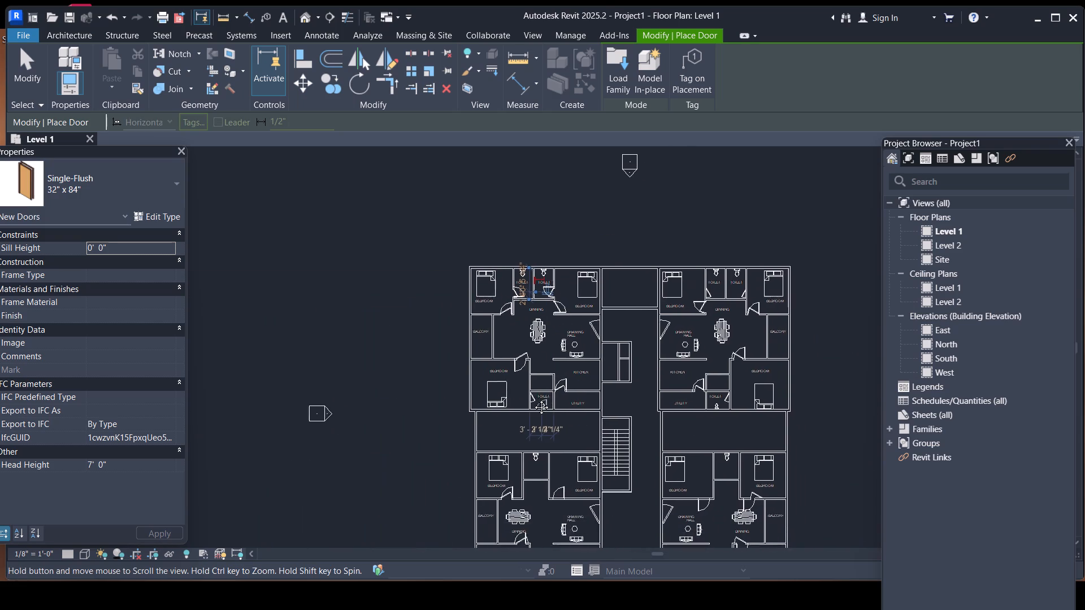
middle_drag(533, 399, 517, 381)
scroll(511, 380, up, 13)
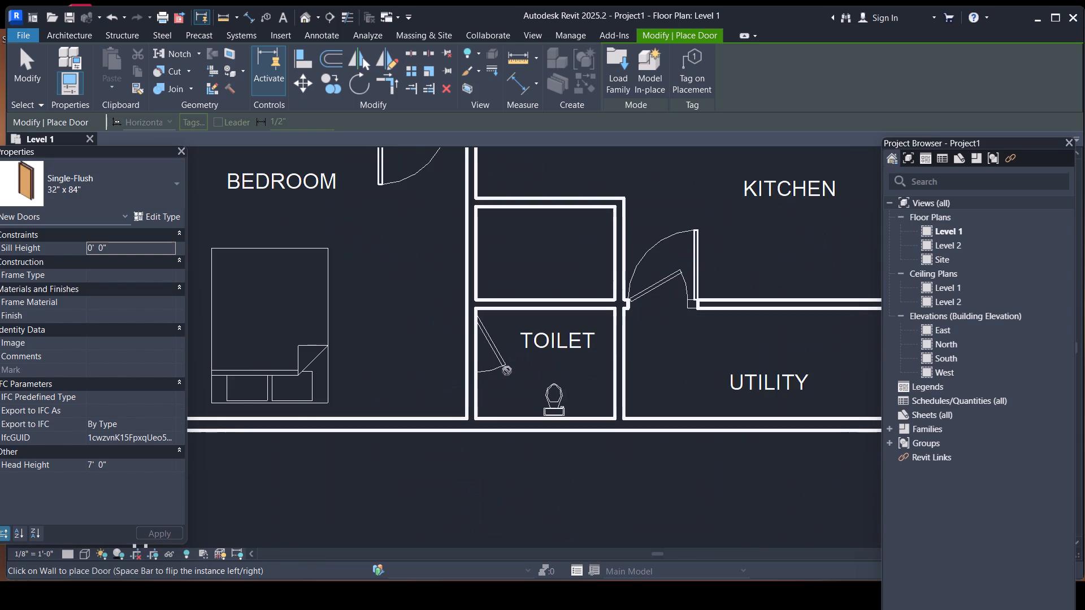
click(478, 346)
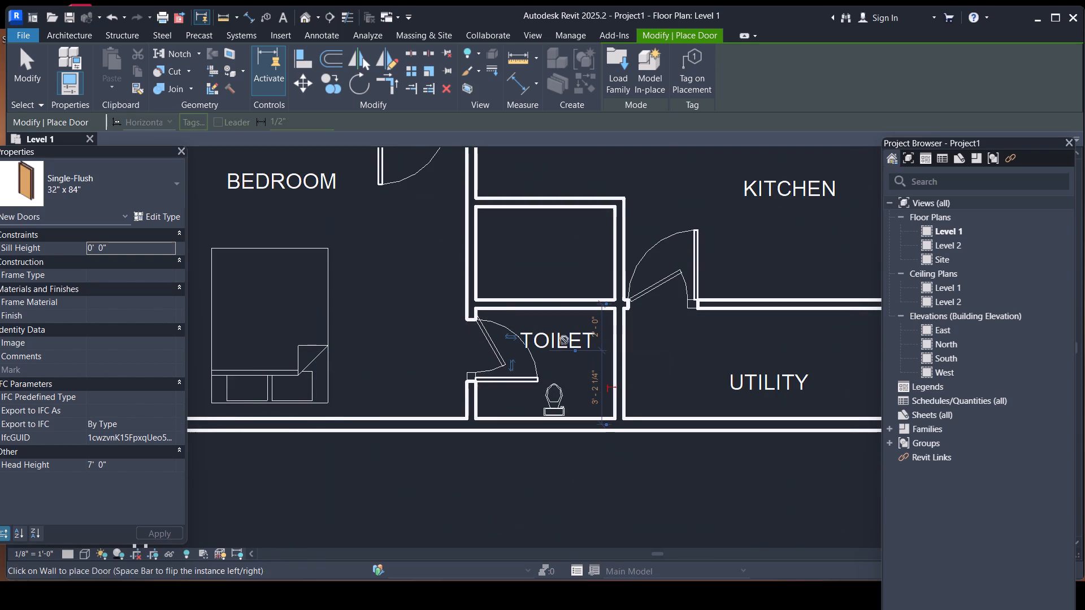
Place Single-Flush 32" x 84" doors for the upper and lower toilets of the lower-left apartment, swinging into the toilets.
scroll(542, 398, down, 8)
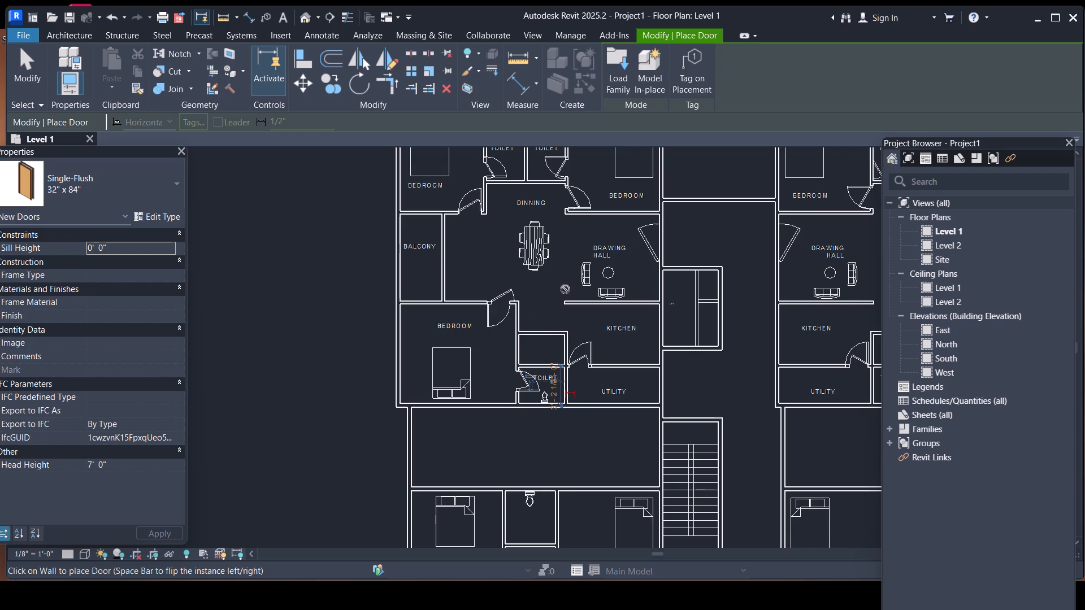
scroll(563, 273, down, 3)
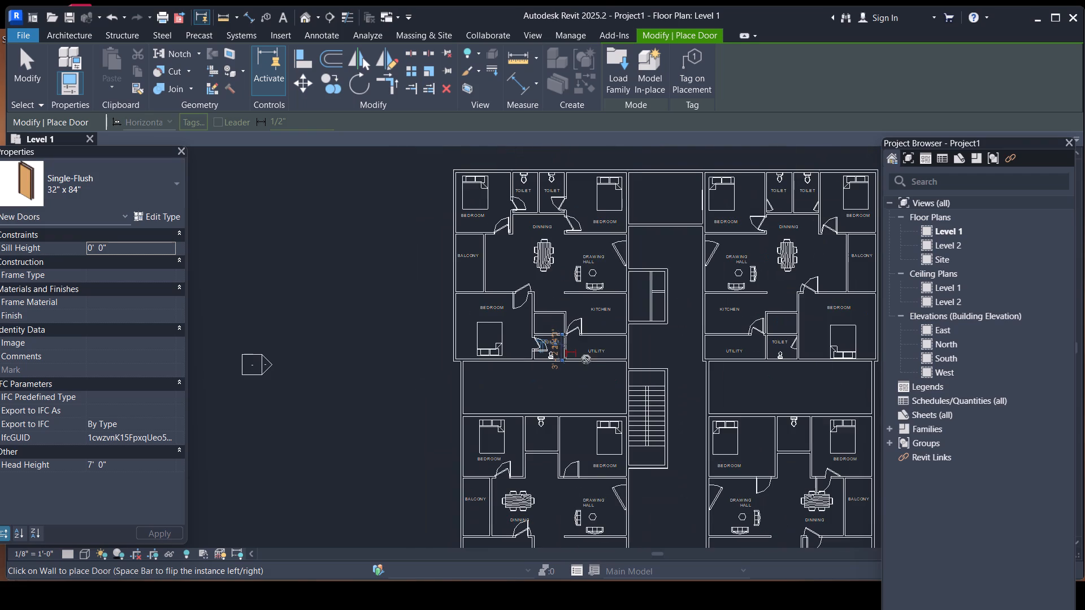
scroll(542, 444, up, 4)
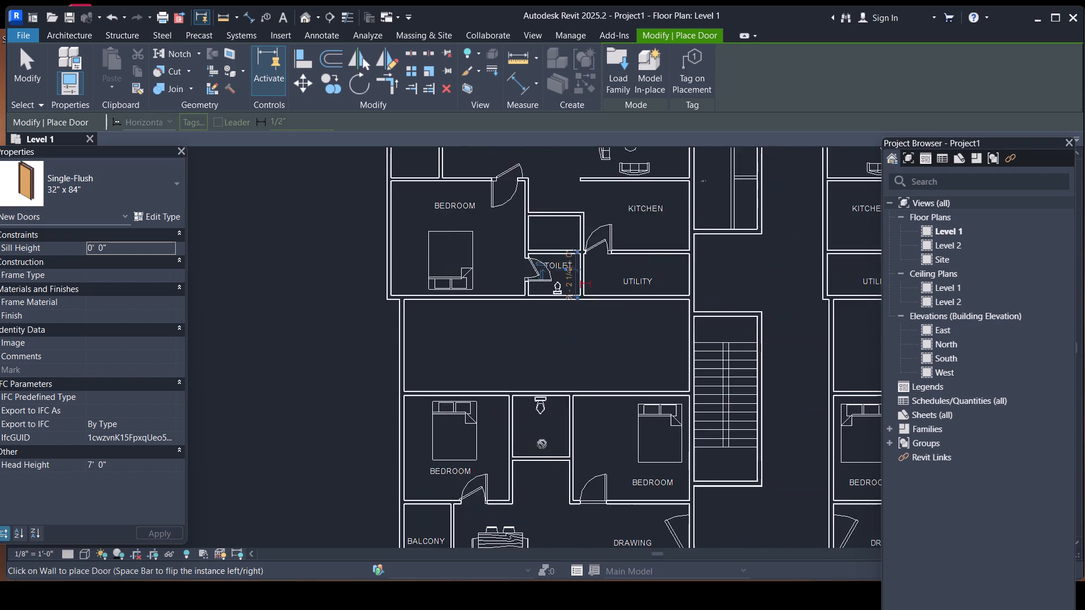
scroll(542, 454, up, 4)
click(542, 454)
middle_drag(545, 498, 505, 324)
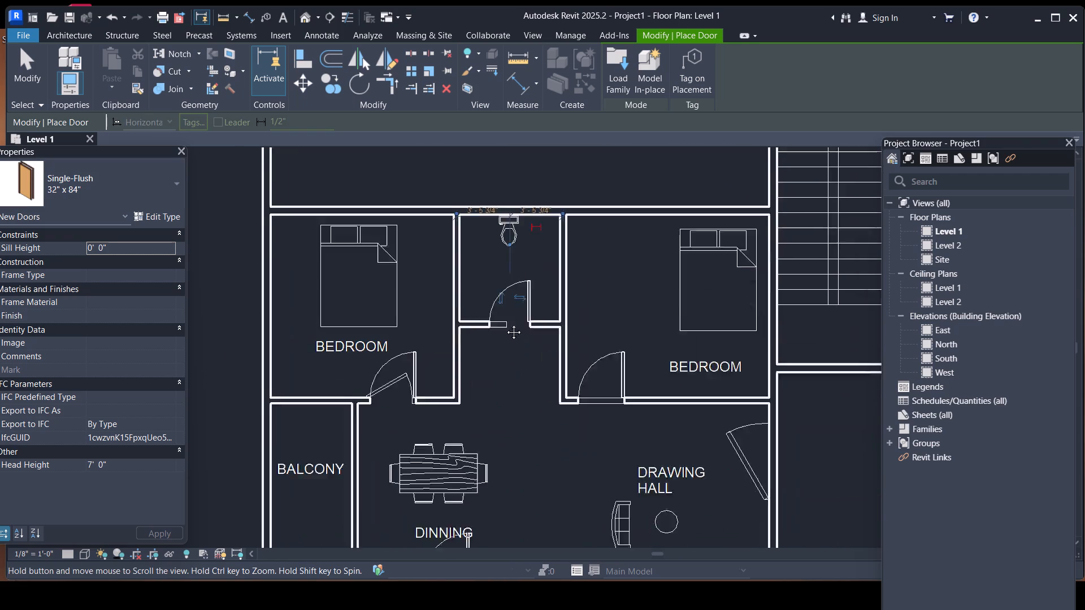
middle_drag(505, 324, 491, 276)
scroll(491, 294, down, 6)
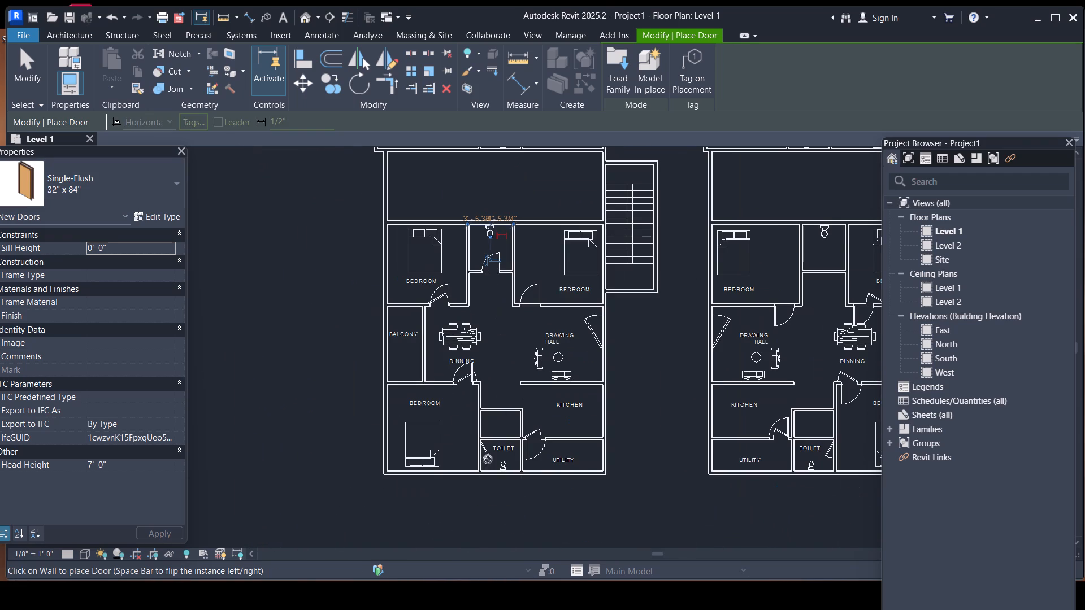
scroll(482, 454, up, 7)
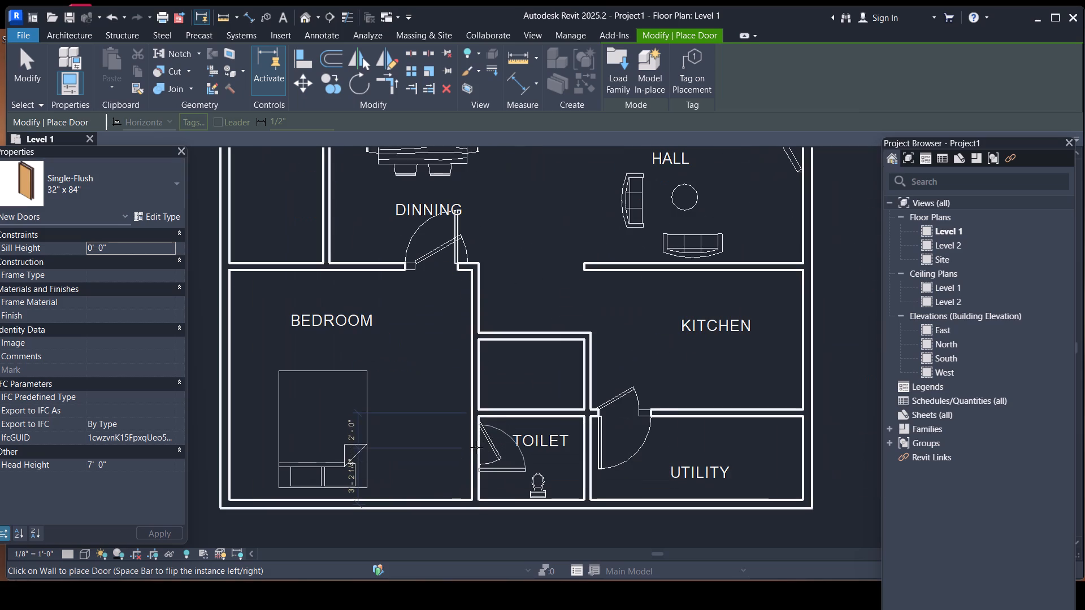
click(476, 447)
Place Single-Flush 32" x 84" doors for the lower and upper toilets of the lower-right apartment, swinging into the toilets.
scroll(337, 390, down, 4)
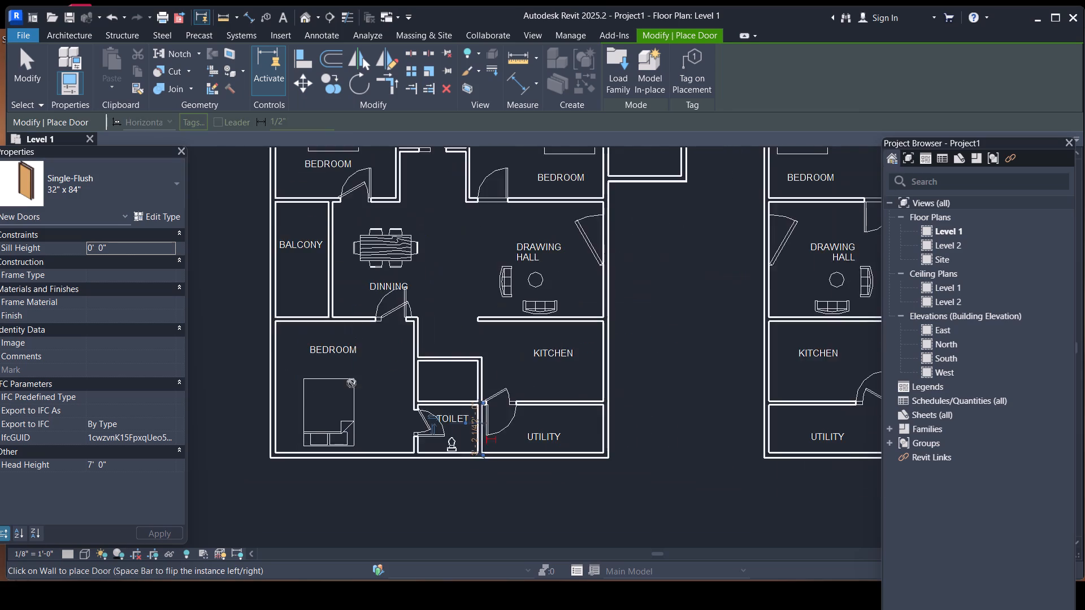
scroll(352, 382, down, 3)
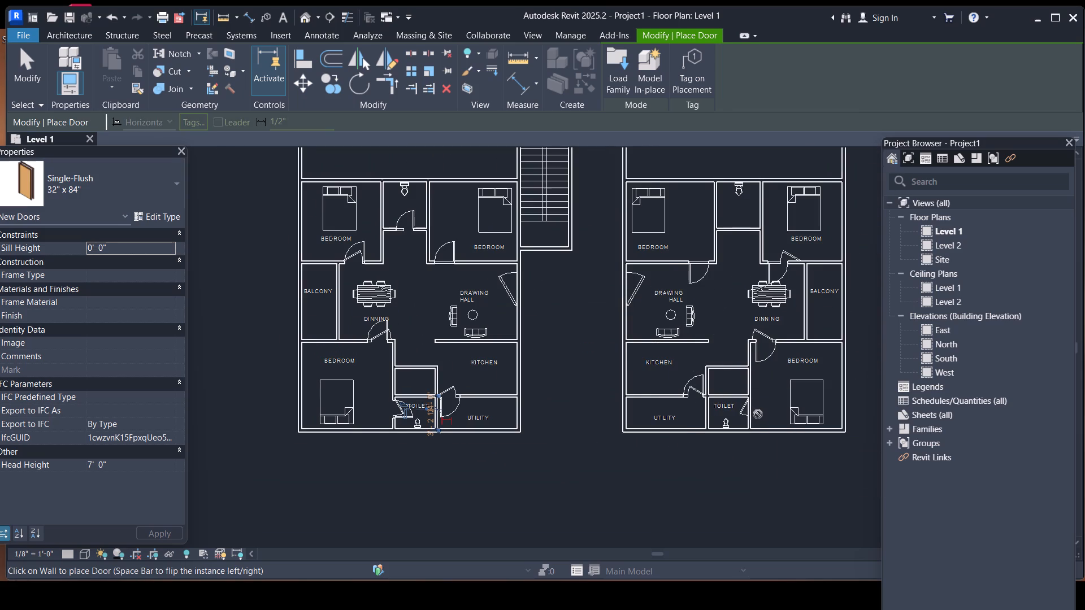
middle_drag(758, 414, 624, 412)
scroll(618, 412, up, 8)
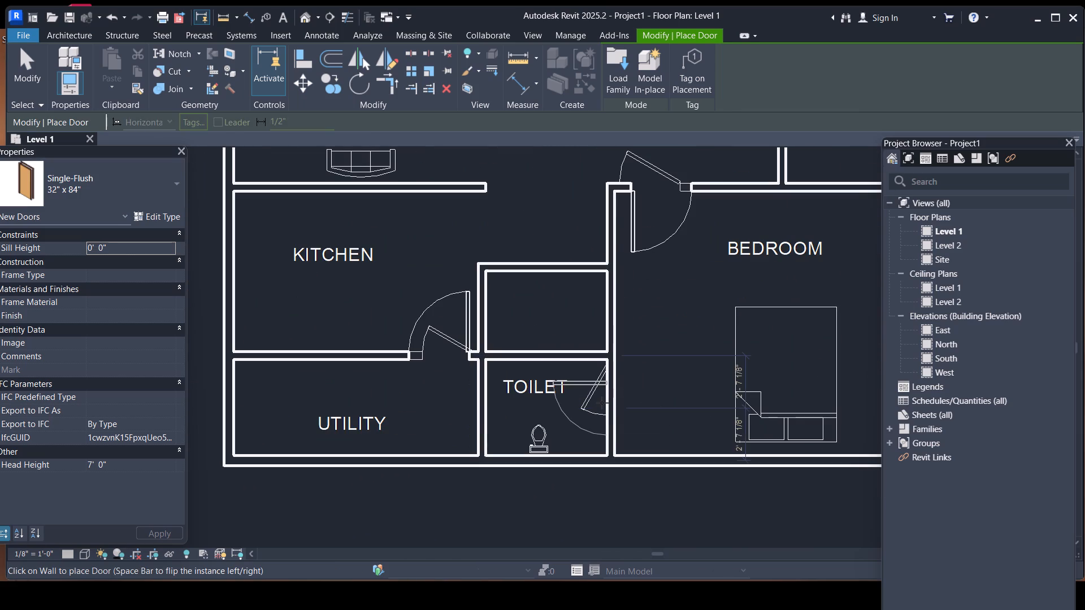
click(607, 395)
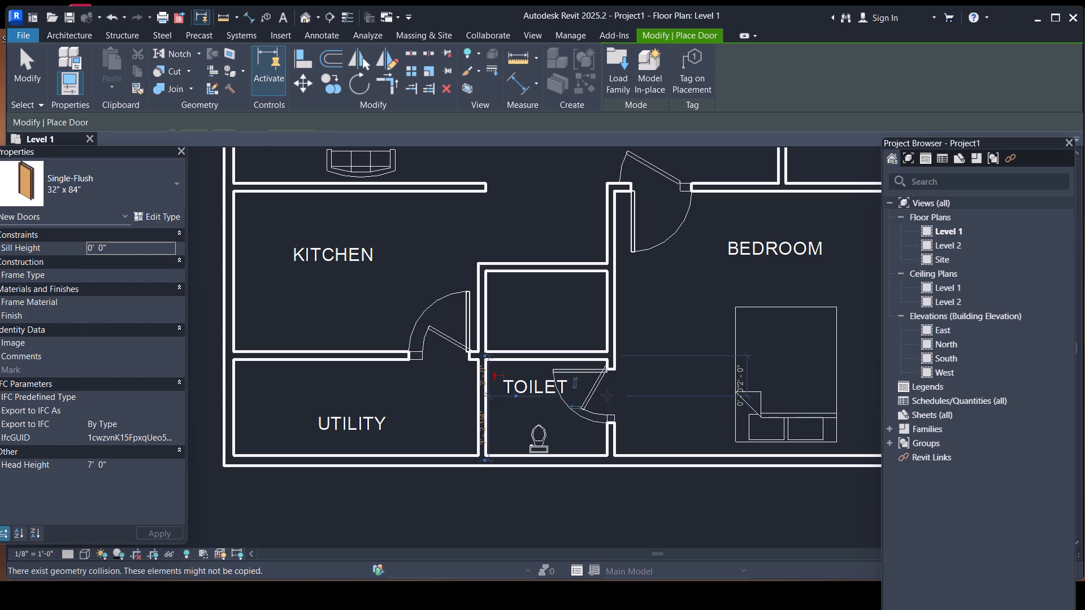
middle_drag(620, 377, 530, 609)
scroll(530, 609, down, 1)
scroll(531, 322, down, 8)
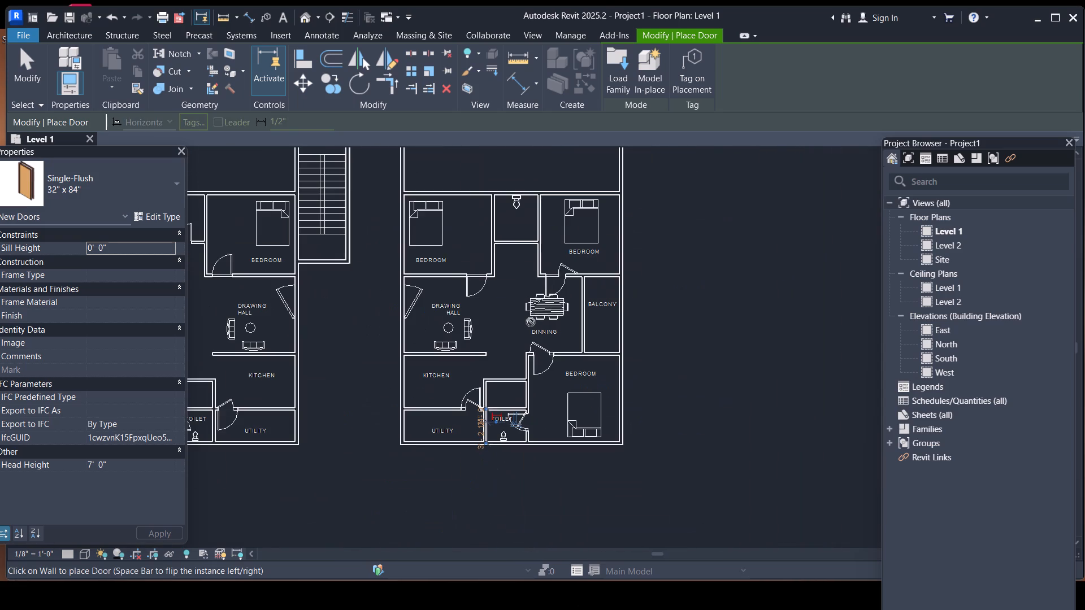
click(518, 239)
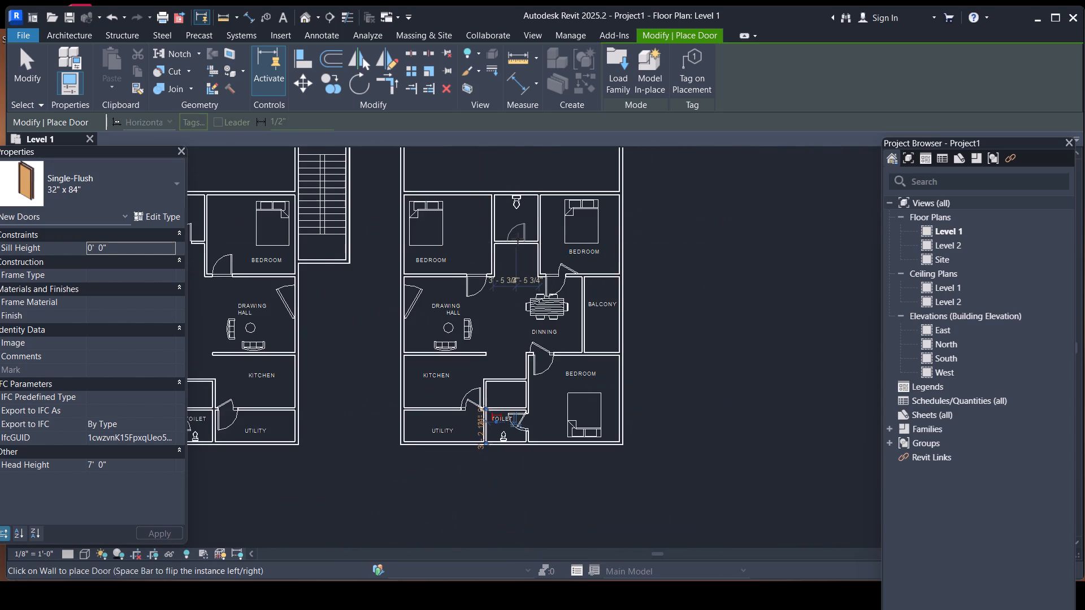
Place a Single-Flush 32" x 84" door between the lower bedroom and its toilet in the upper-right apartment, swinging into the toilet.
scroll(522, 308, down, 2)
middle_drag(515, 295, 449, 528)
scroll(462, 313, up, 4)
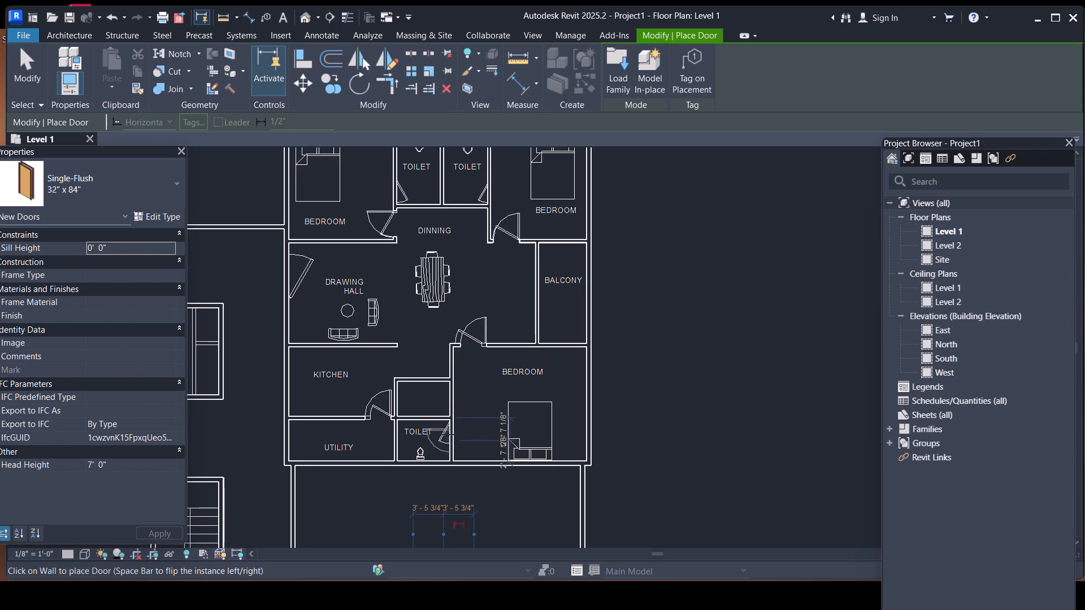
scroll(450, 432, up, 4)
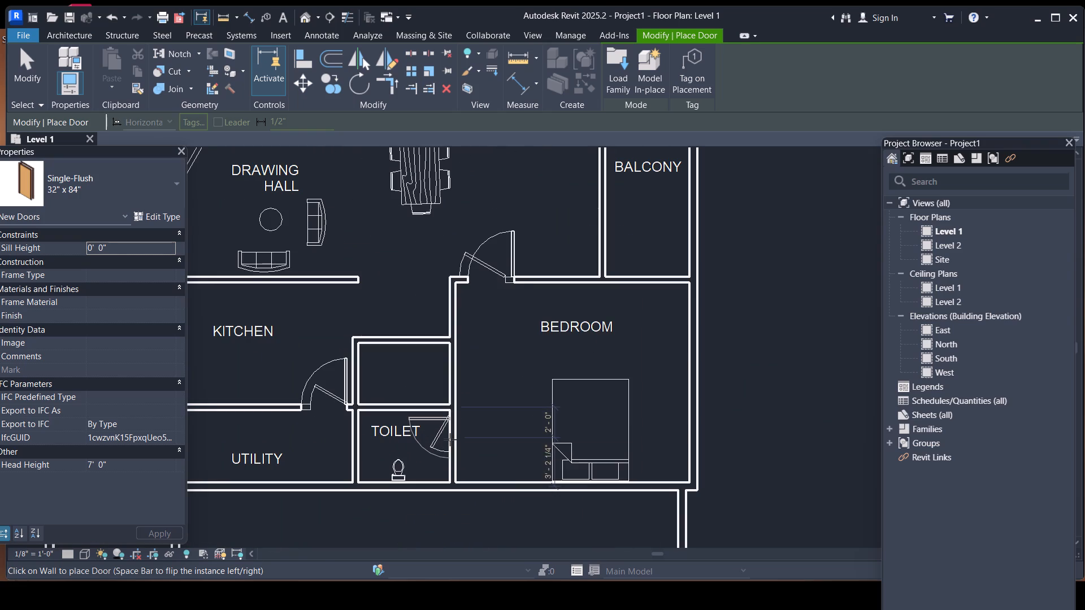
click(450, 439)
Place Single-Flush 32" x 84" doors between the two upper toilets and their adjacent bedrooms in the upper-right apartment, swinging into the toilets.
scroll(489, 396, down, 2)
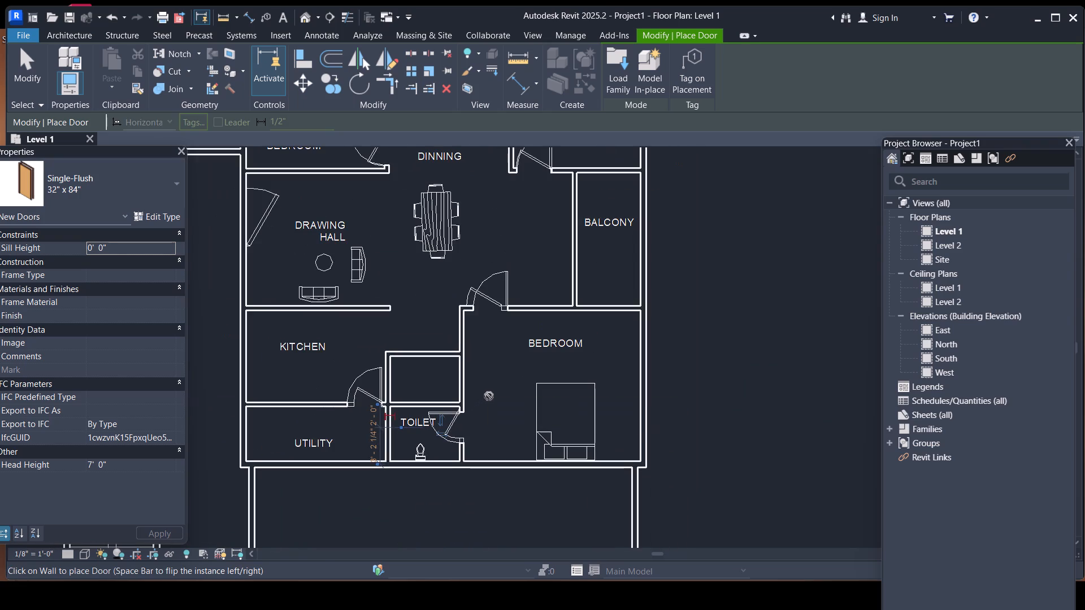
scroll(489, 396, down, 2)
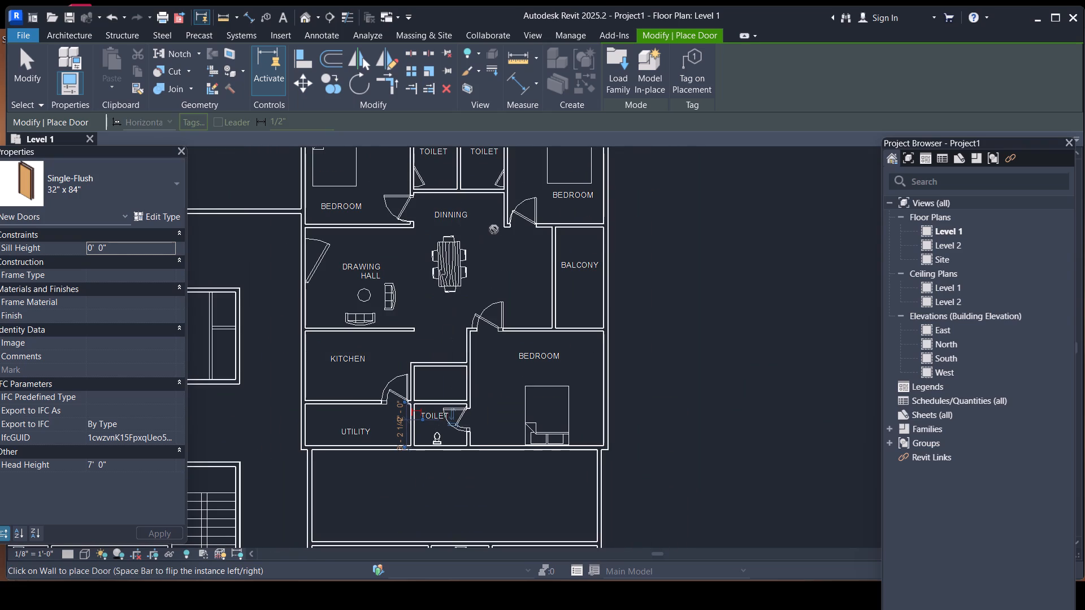
middle_drag(482, 236, 486, 479)
scroll(479, 438, up, 5)
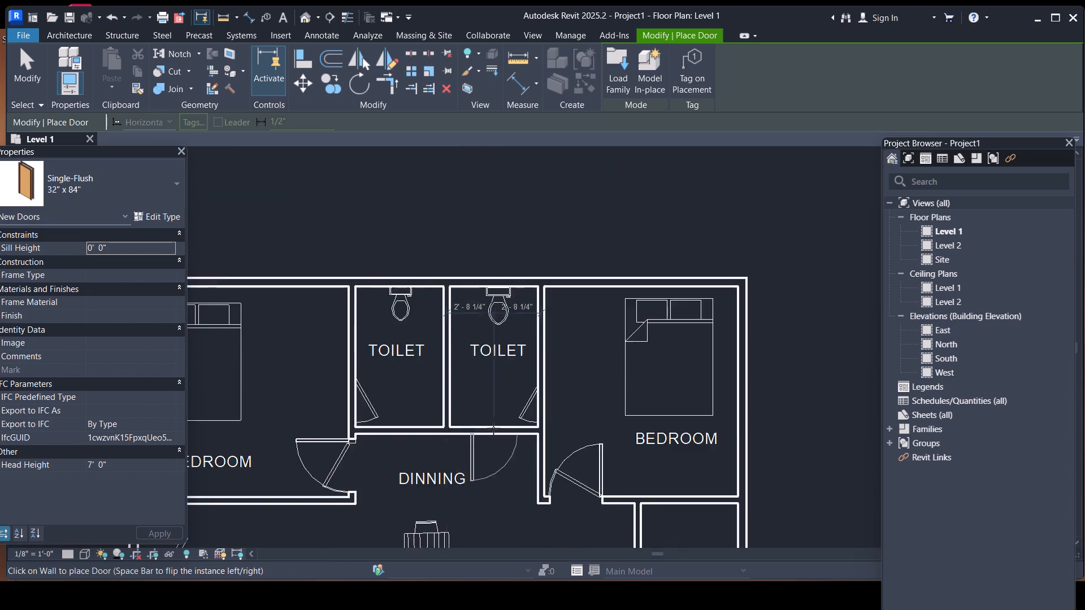
scroll(493, 428, up, 3)
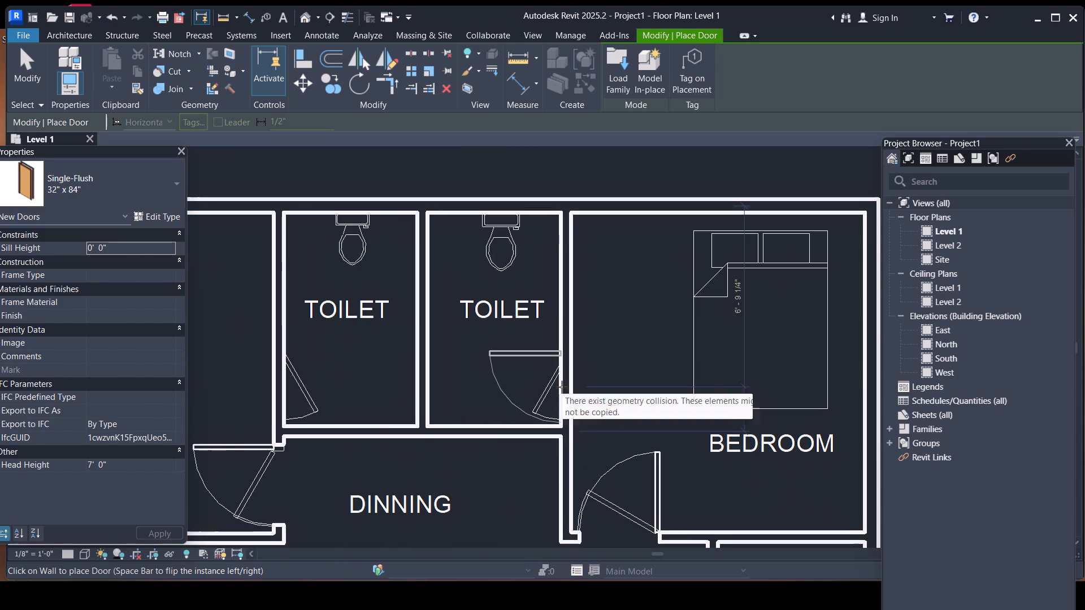
click(563, 383)
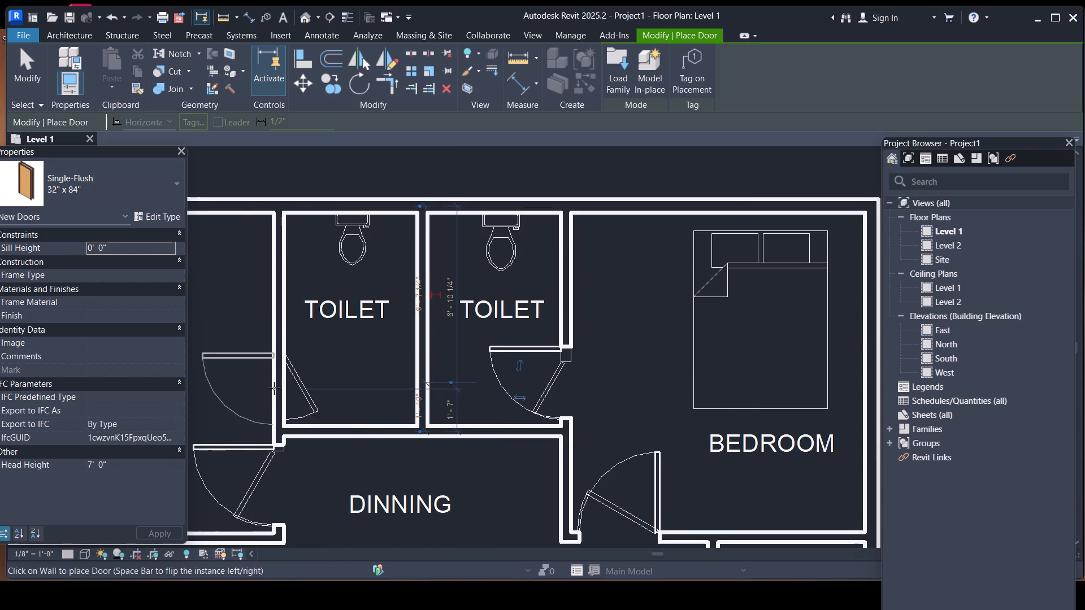
click(285, 381)
scroll(385, 350, down, 2)
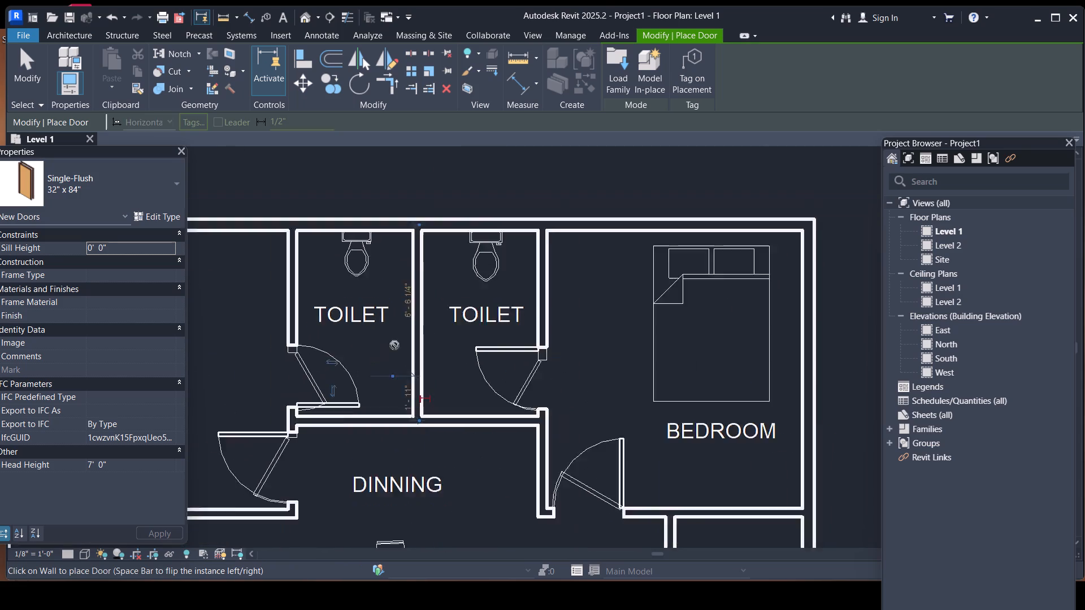
scroll(394, 345, down, 6)
scroll(597, 302, down, 3)
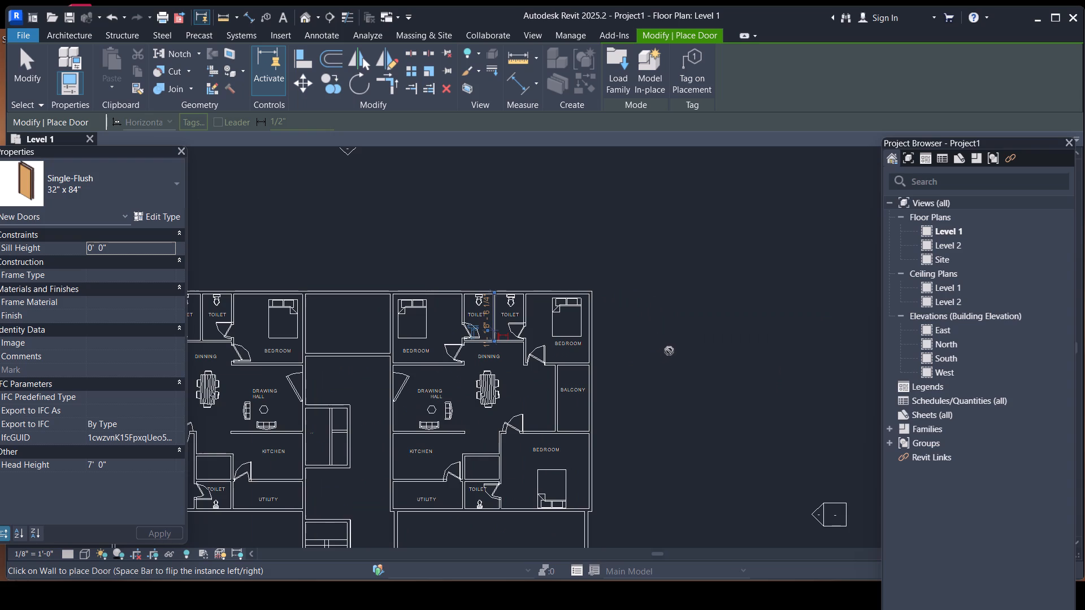
key(Escape)
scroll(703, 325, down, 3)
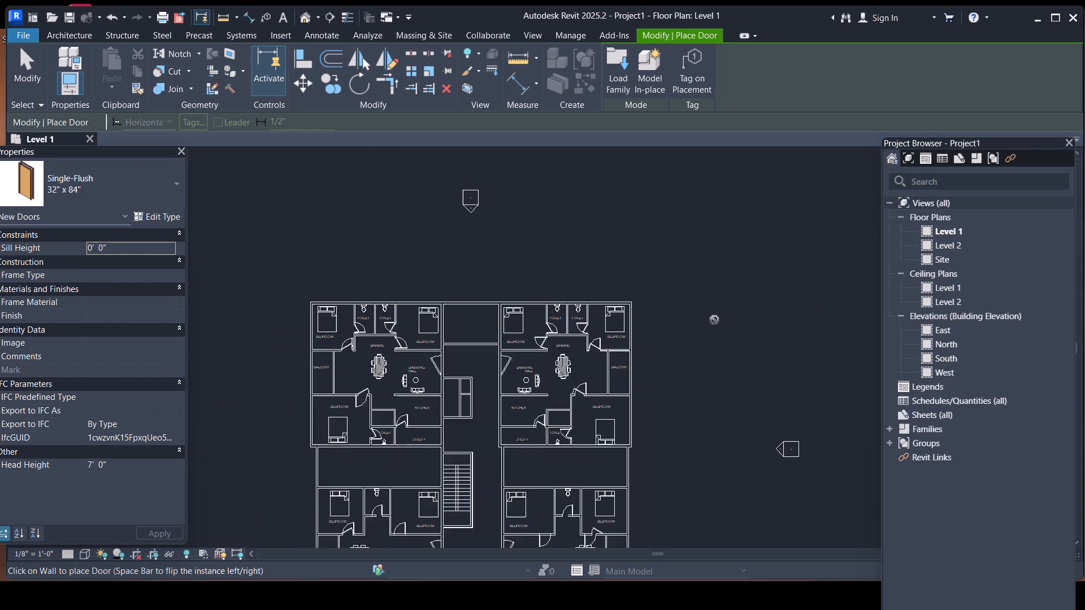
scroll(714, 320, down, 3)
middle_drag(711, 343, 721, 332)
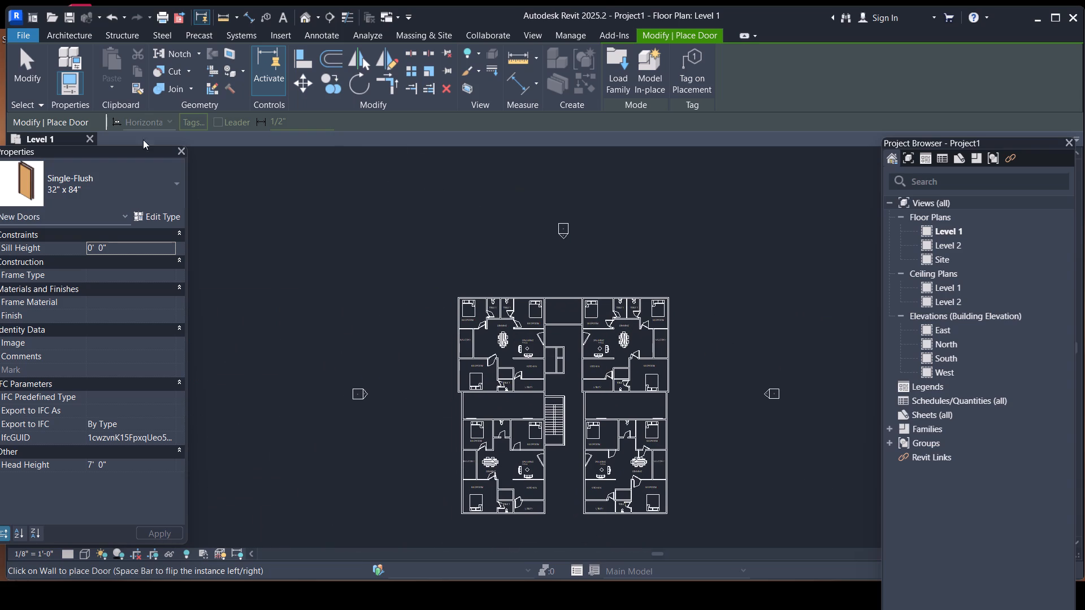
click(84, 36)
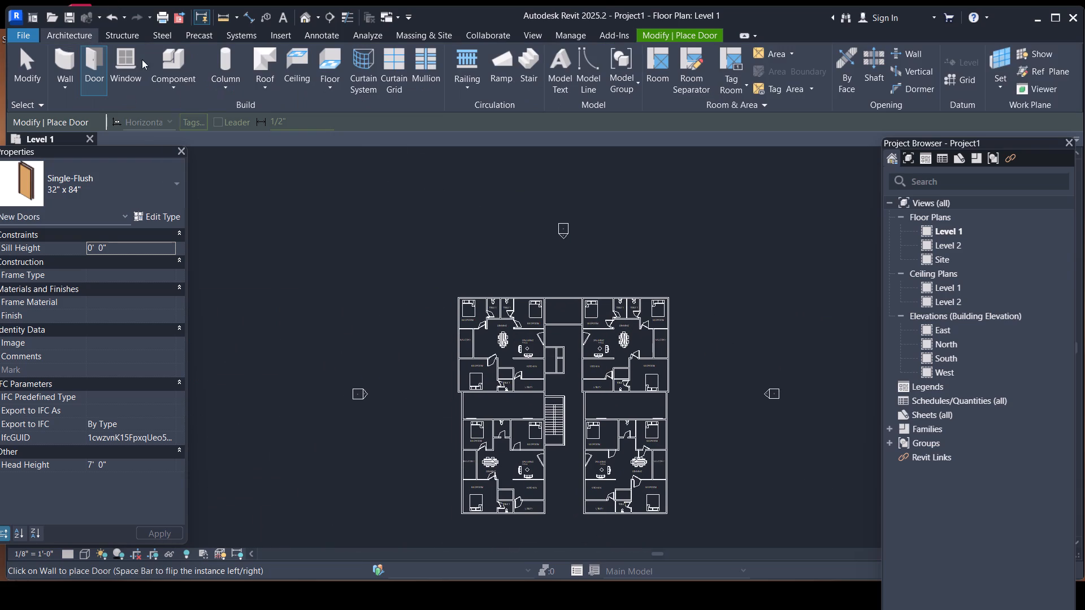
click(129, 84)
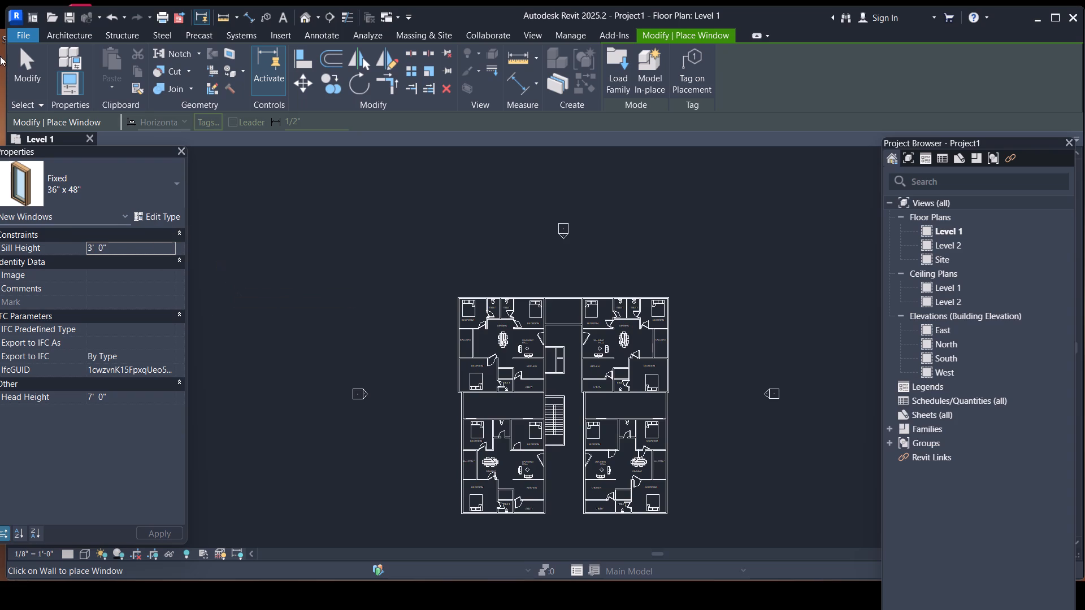
Load the Door-Double-Sliding family with its 72" x 84" type for placing doors.
click(60, 31)
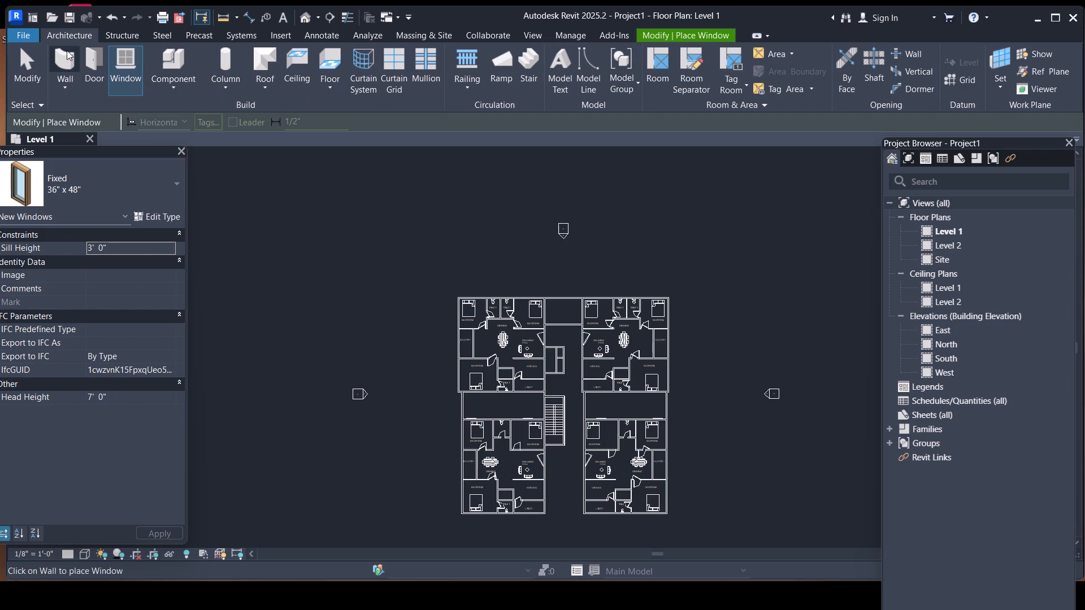
click(85, 82)
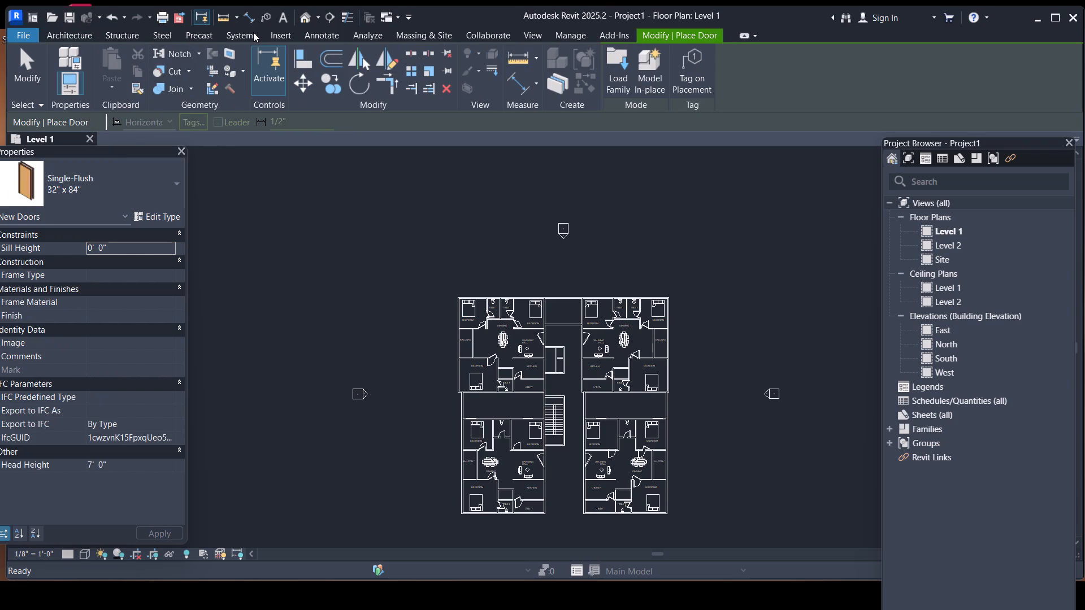
click(280, 36)
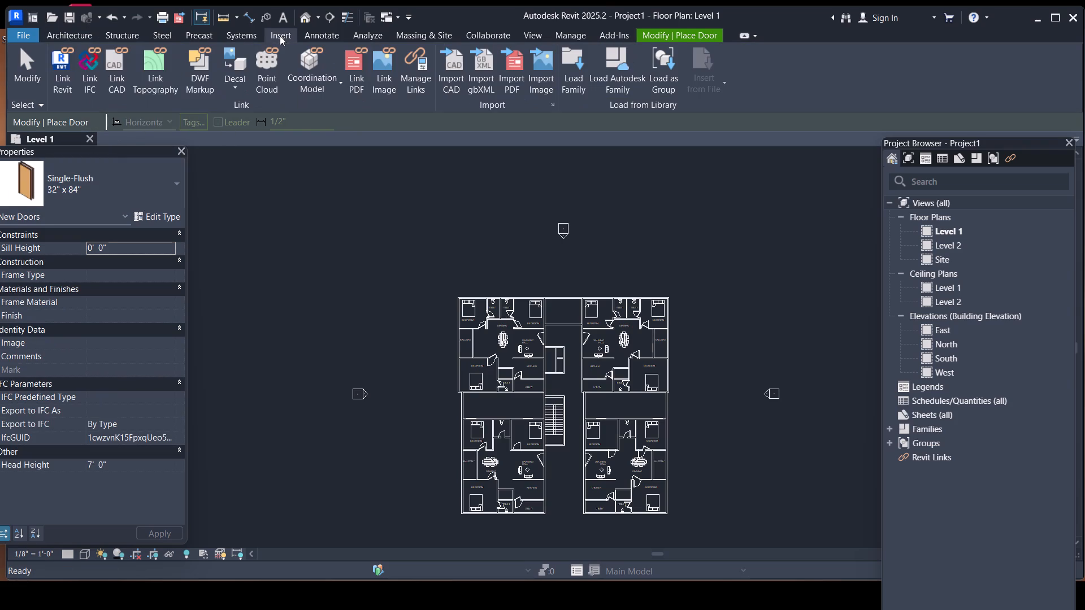
click(573, 89)
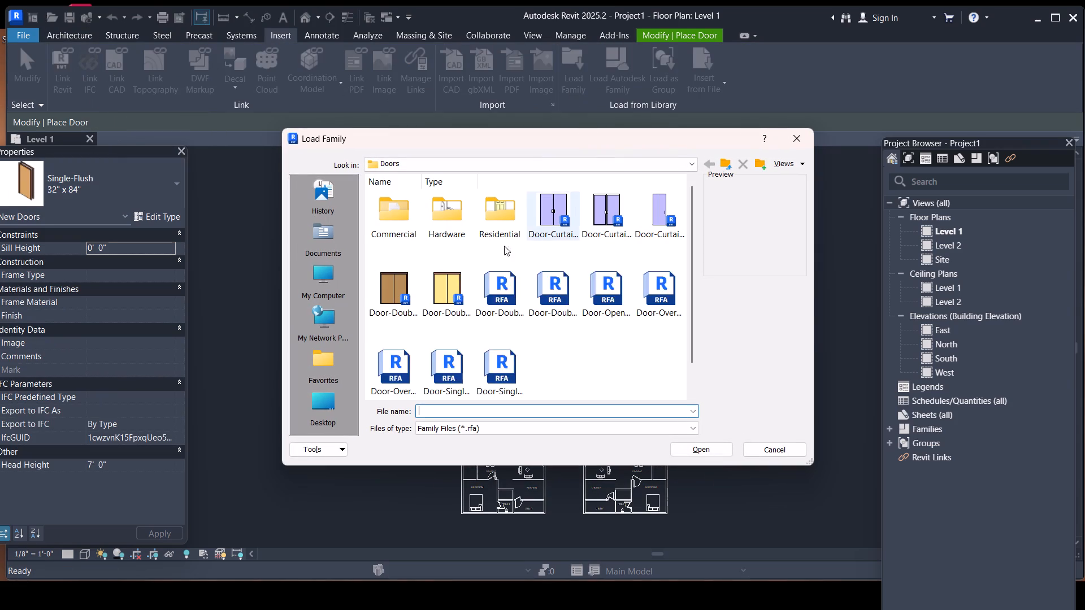
click(549, 291)
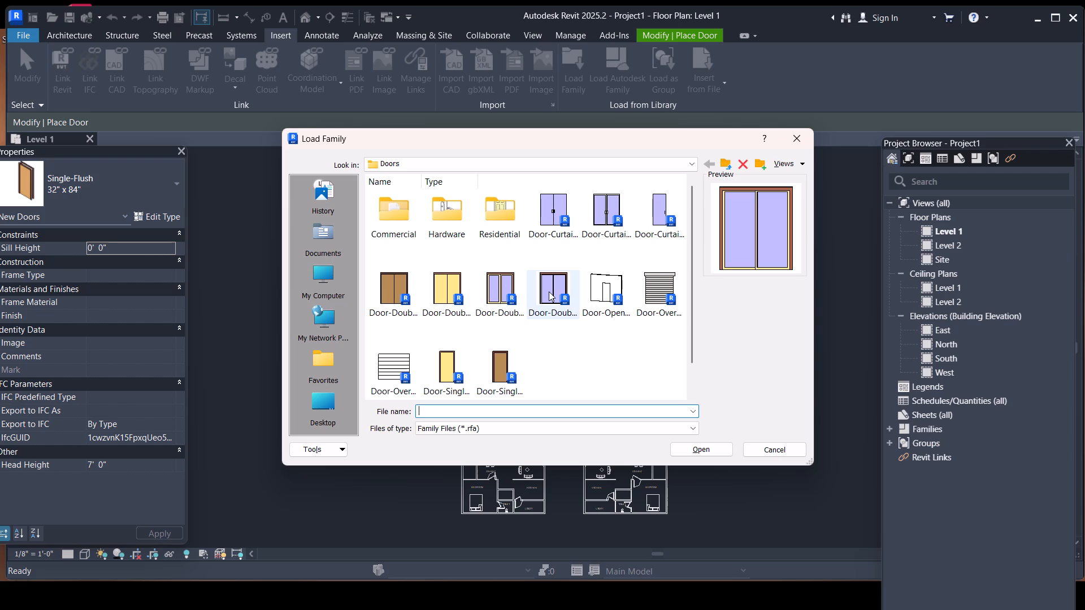
click(712, 451)
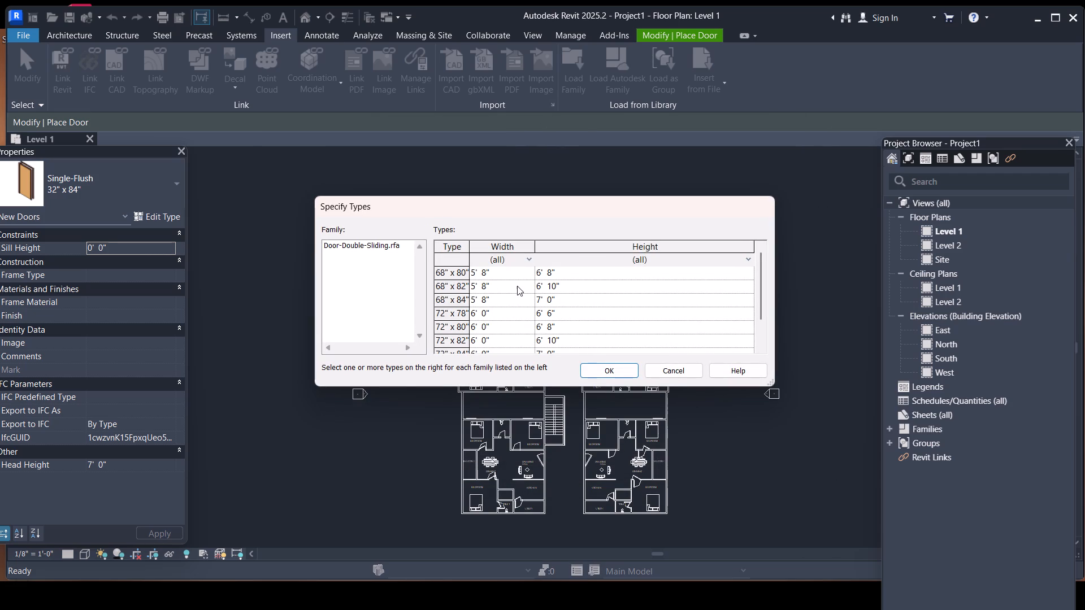
scroll(507, 313, down, 4)
click(505, 326)
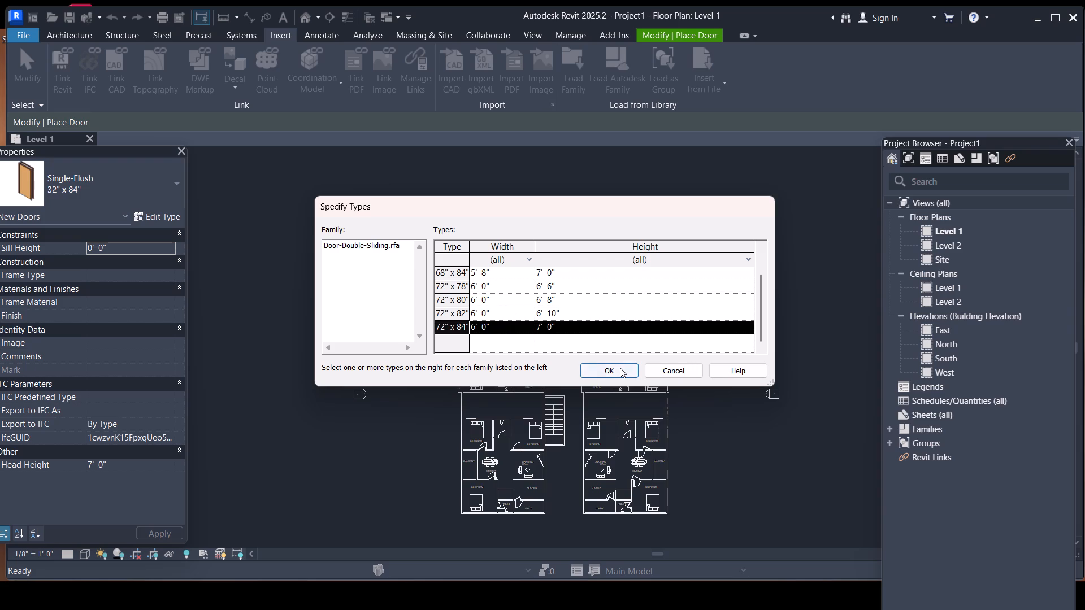
click(620, 368)
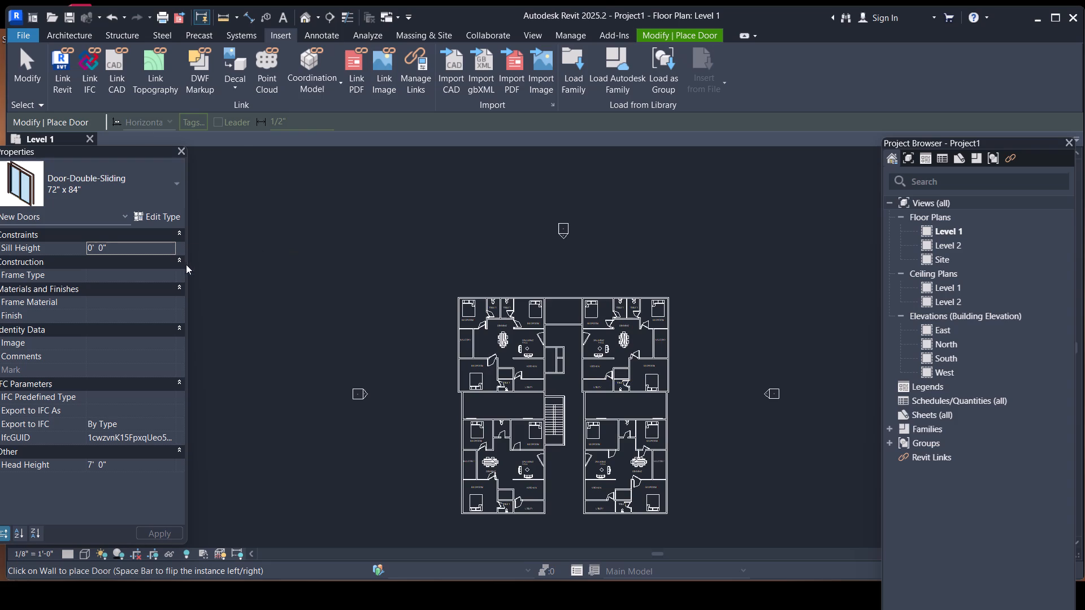
Place Door-Double-Sliding 72" x 84" doors centred in the walls between balcony and dining area in the upper-left and lower-left apartments.
scroll(468, 361, up, 7)
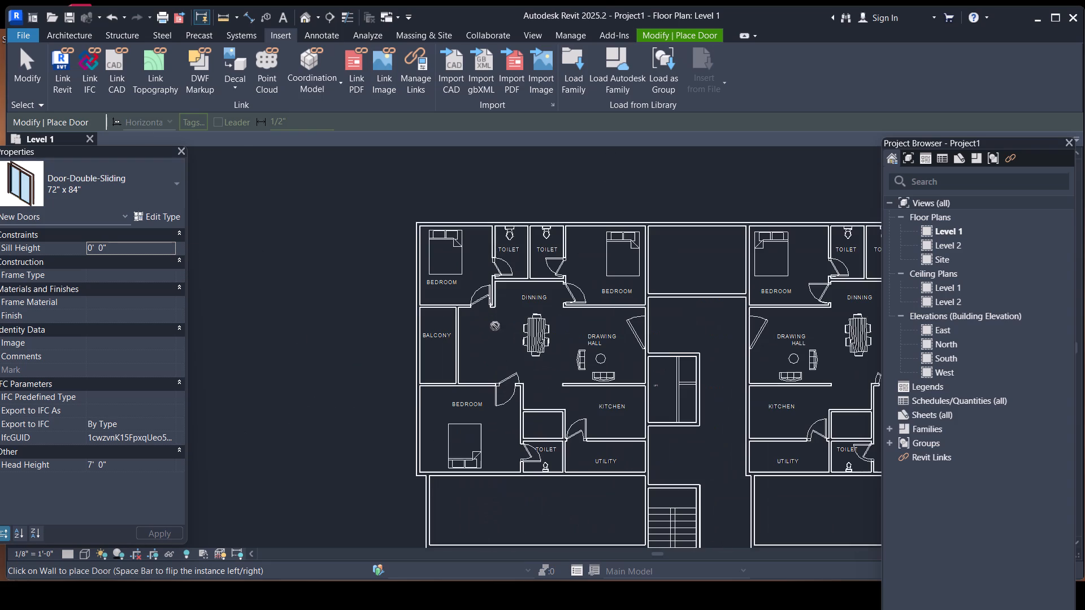
scroll(459, 343, up, 2)
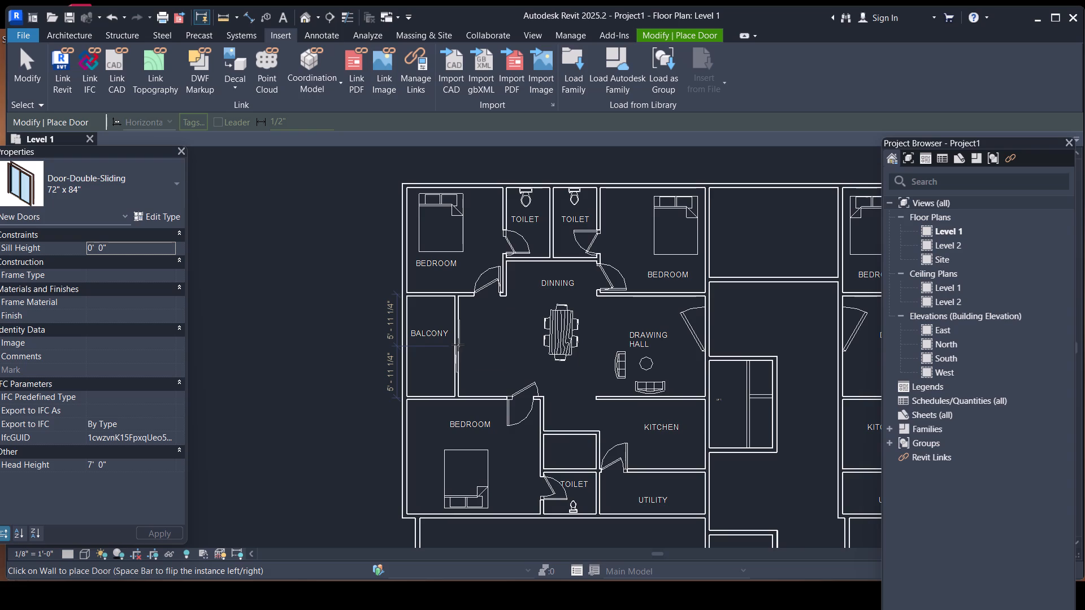
click(458, 345)
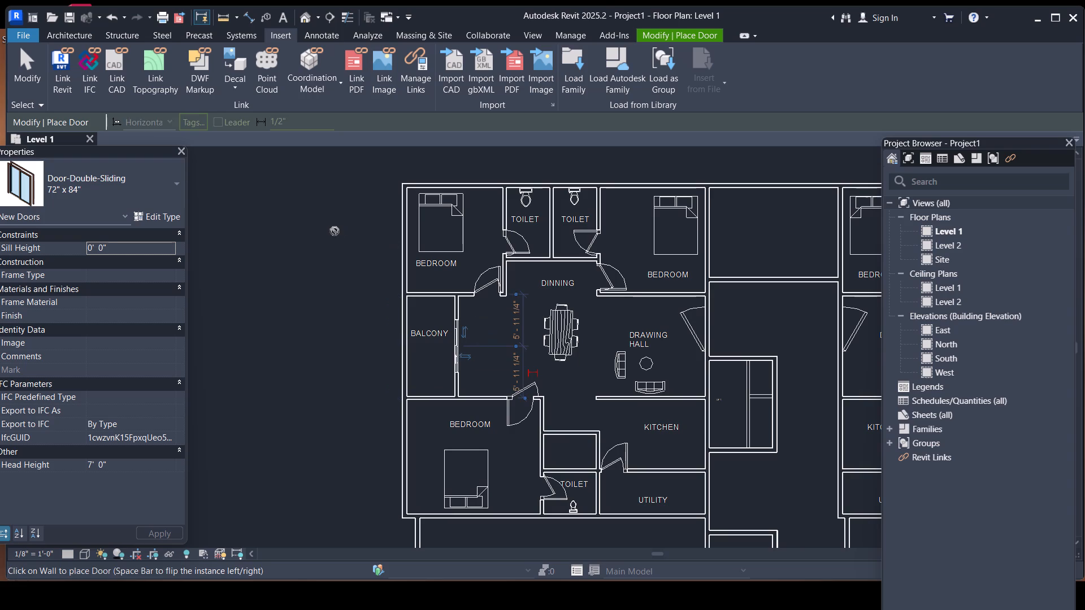
scroll(310, 217, down, 3)
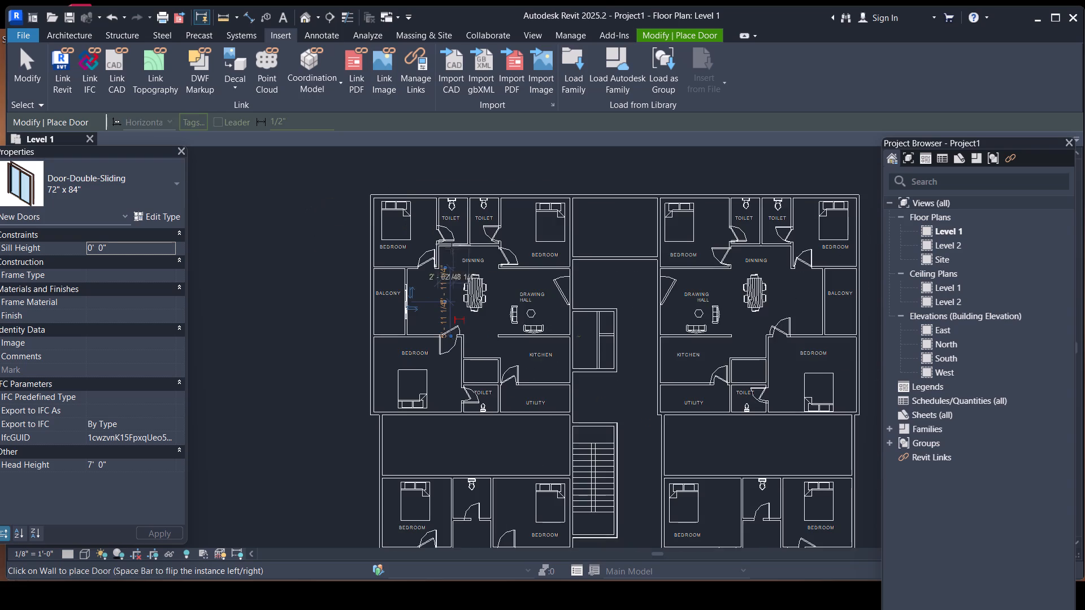
middle_drag(453, 439, 414, 321)
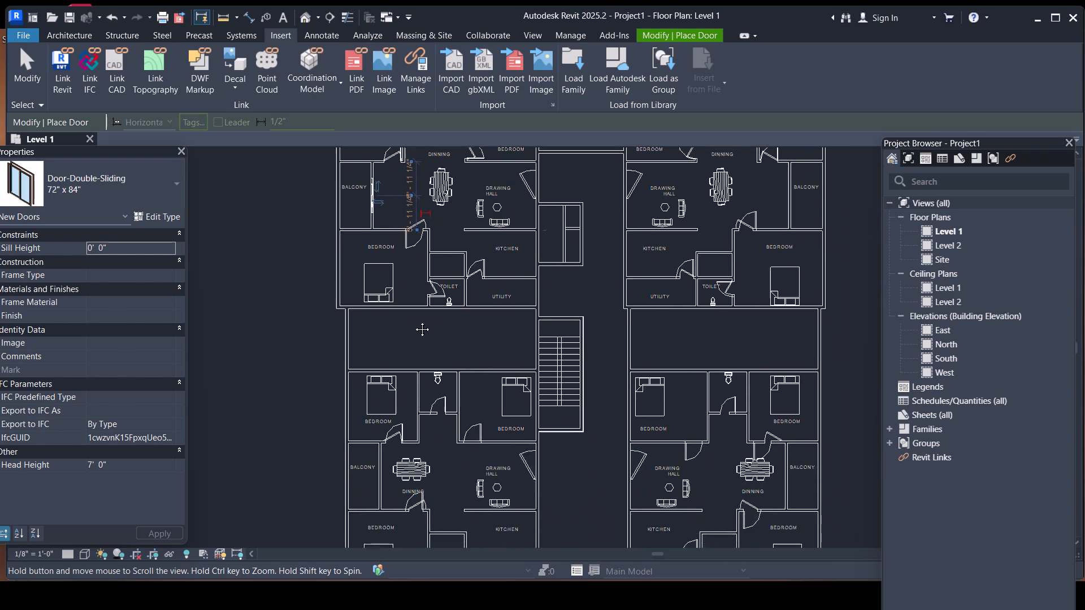
middle_drag(414, 321, 402, 285)
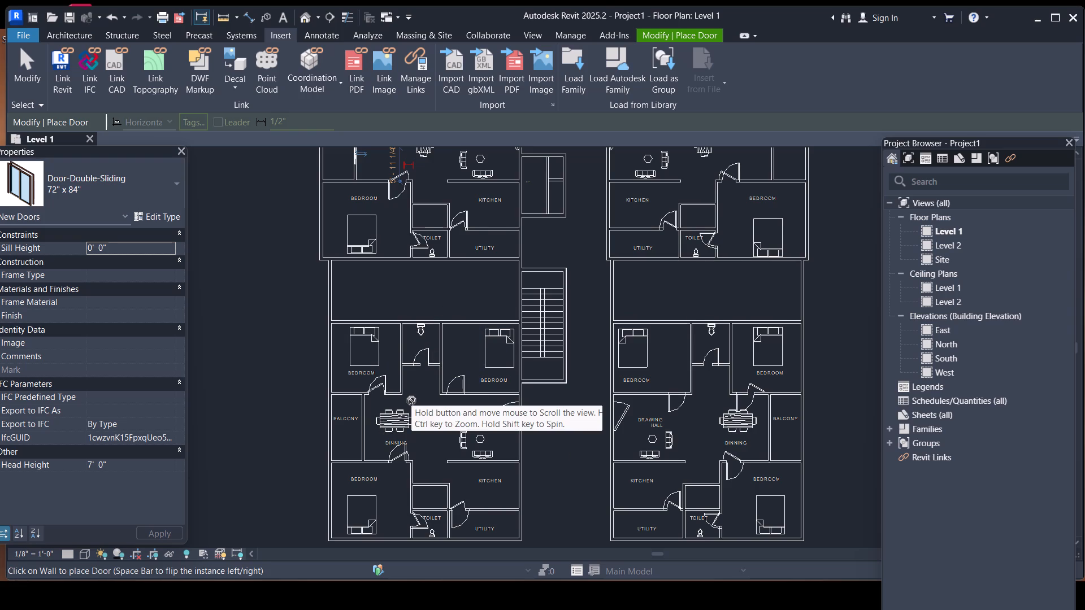
scroll(356, 432, up, 3)
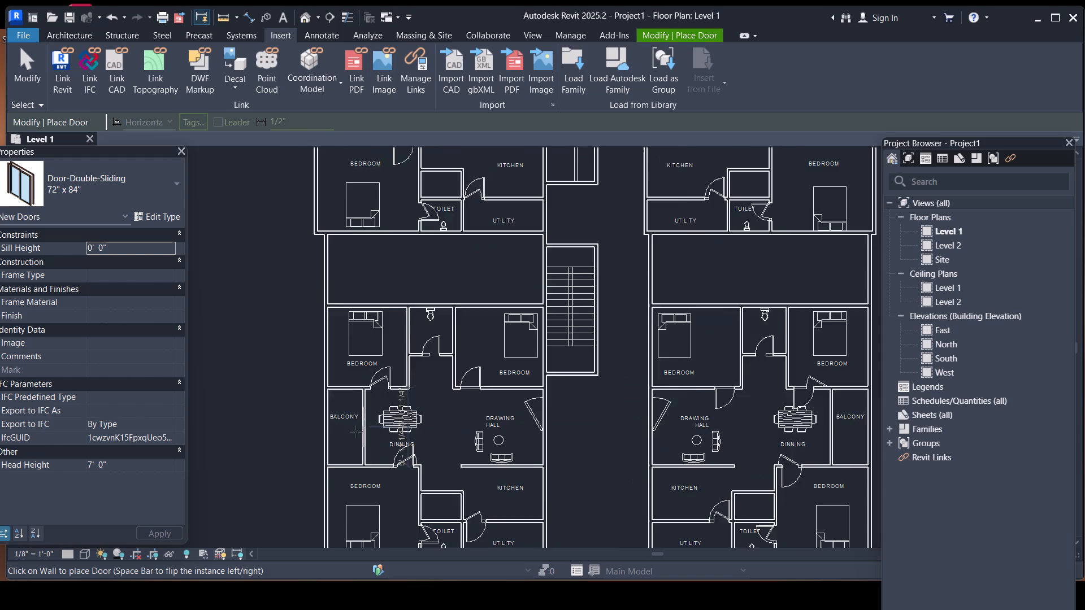
scroll(360, 422, up, 4)
click(371, 422)
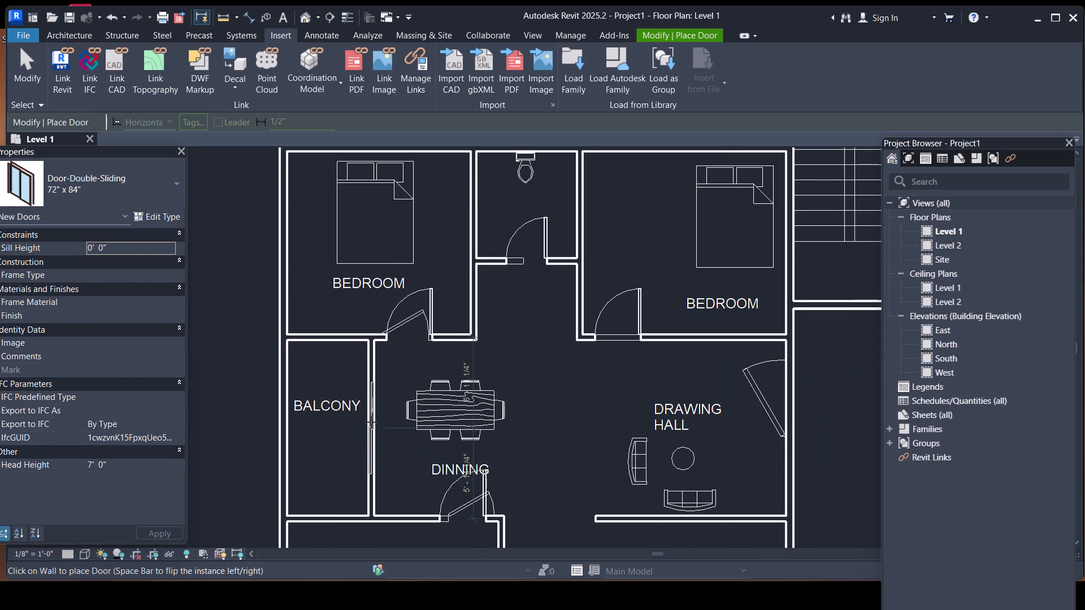
Place a Door-Double-Sliding 72" x 84" door centred in the wall between balcony and dining area in the lower-right apartment.
scroll(323, 374, down, 5)
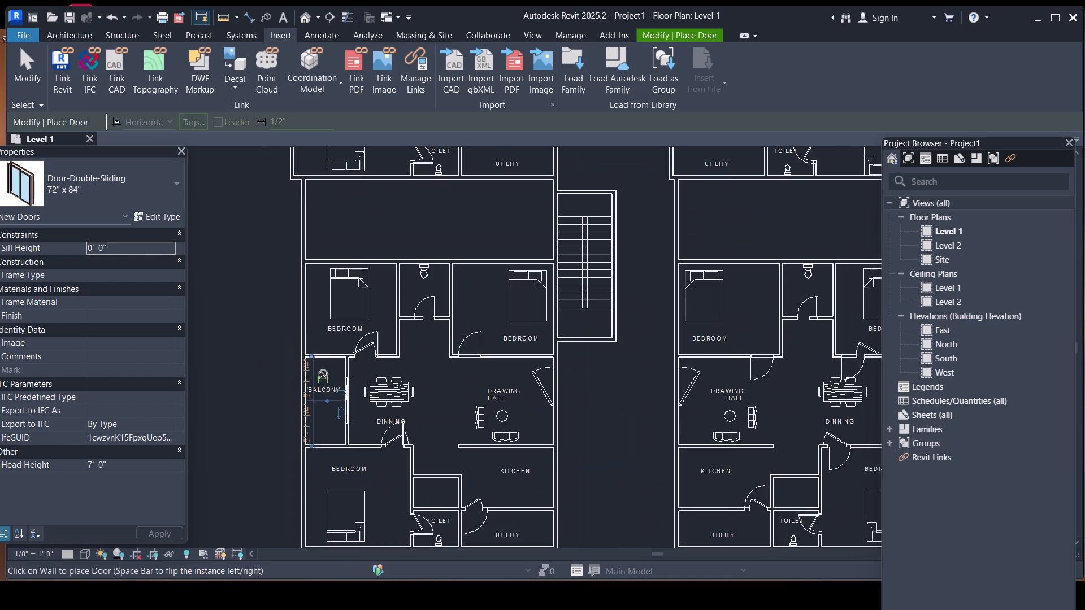
scroll(323, 374, down, 2)
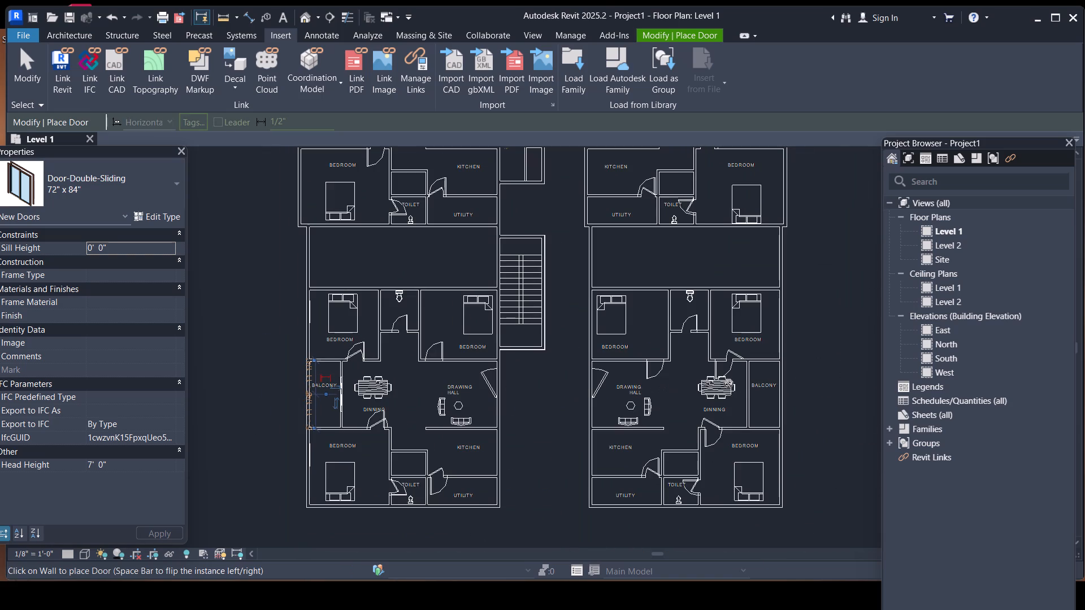
middle_drag(752, 395, 572, 390)
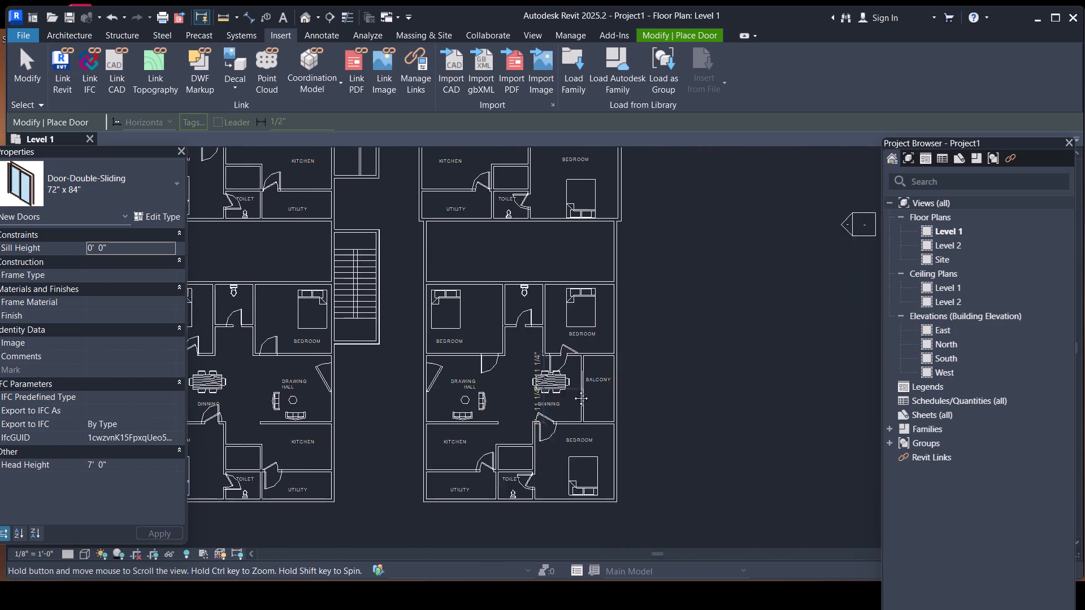
middle_drag(572, 390, 566, 391)
scroll(566, 391, up, 9)
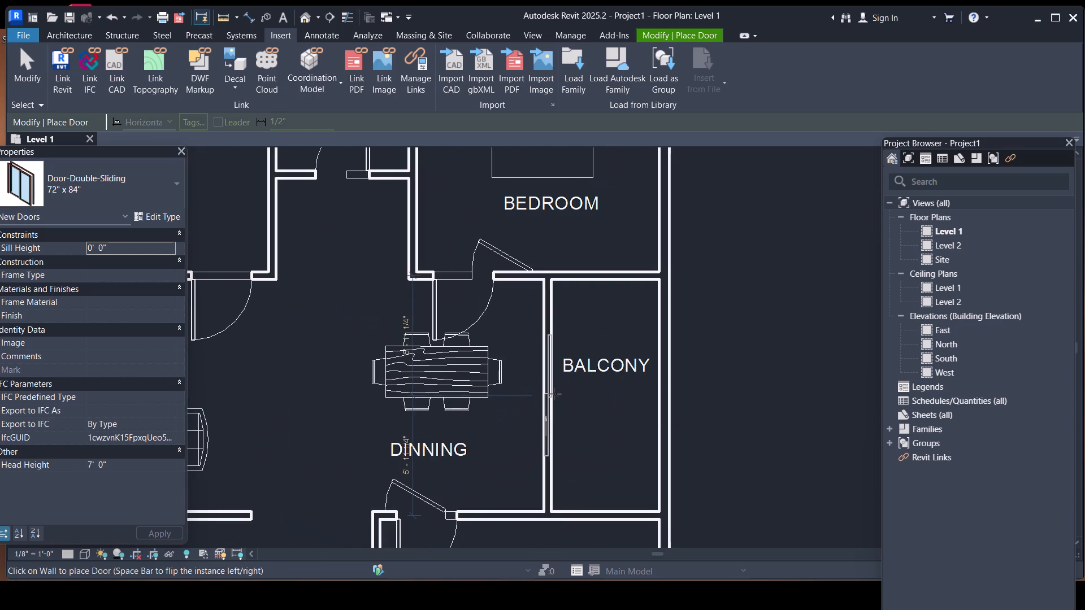
click(548, 398)
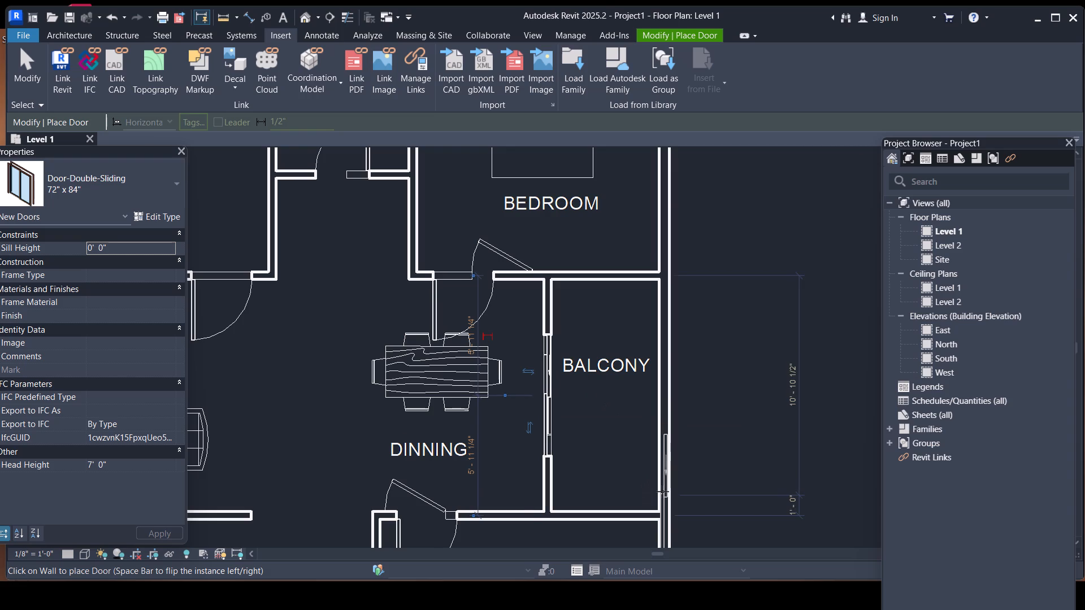
Place a Door-Double-Sliding 72" x 84" door centred in the wall between balcony and dining area in the upper-right apartment.
scroll(668, 492, down, 1)
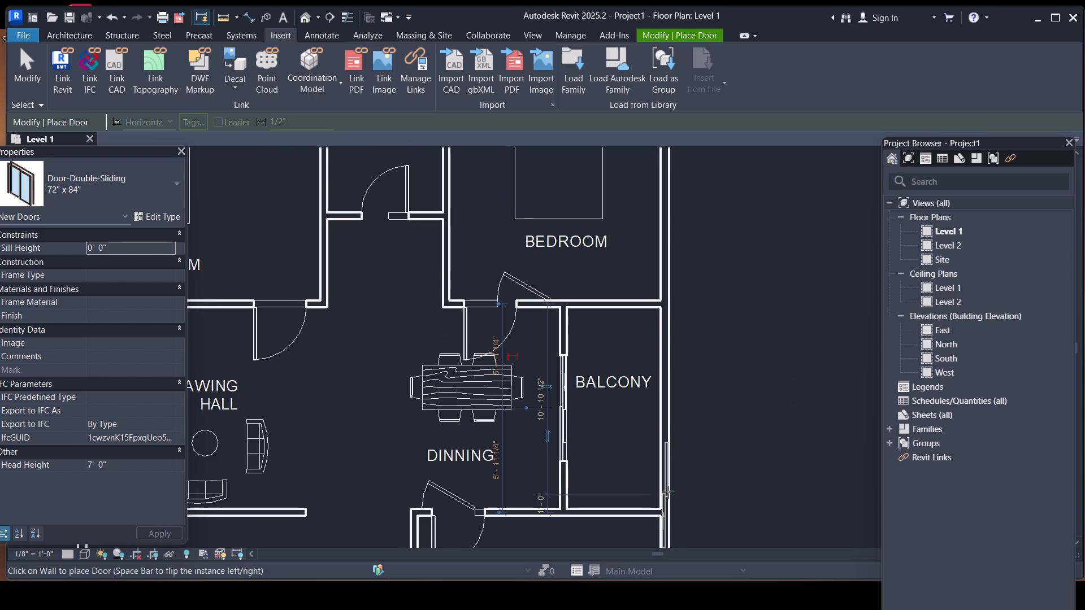
scroll(672, 500, down, 1)
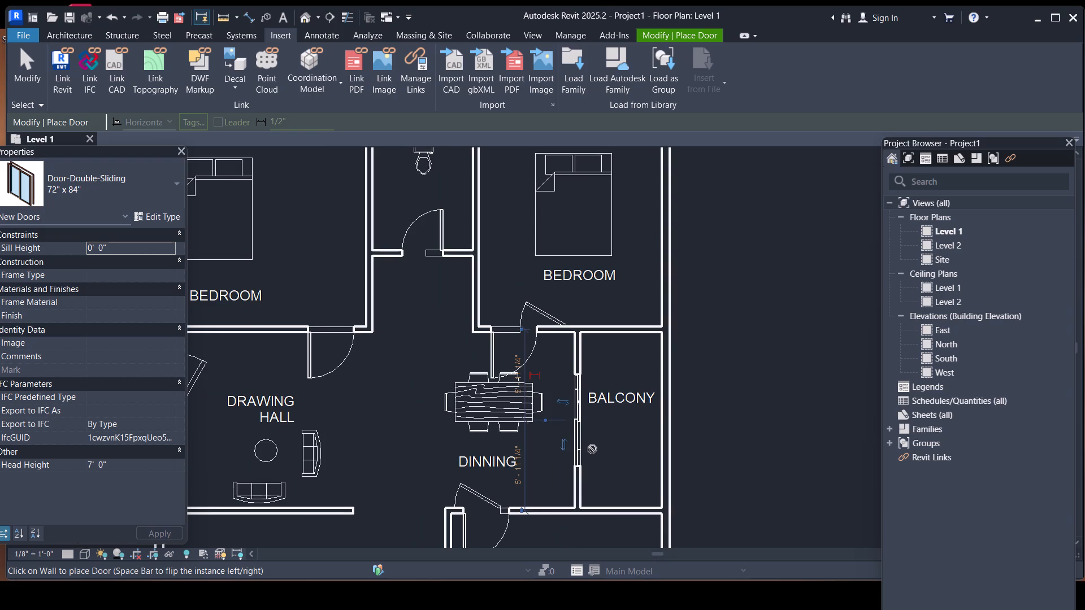
scroll(595, 458, down, 6)
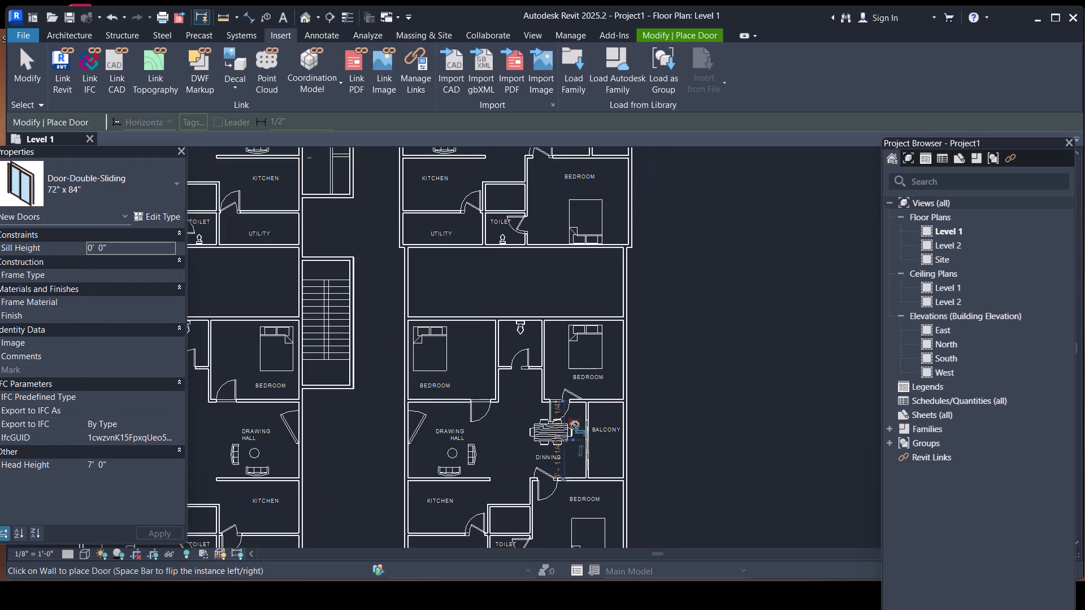
middle_drag(578, 389, 515, 609)
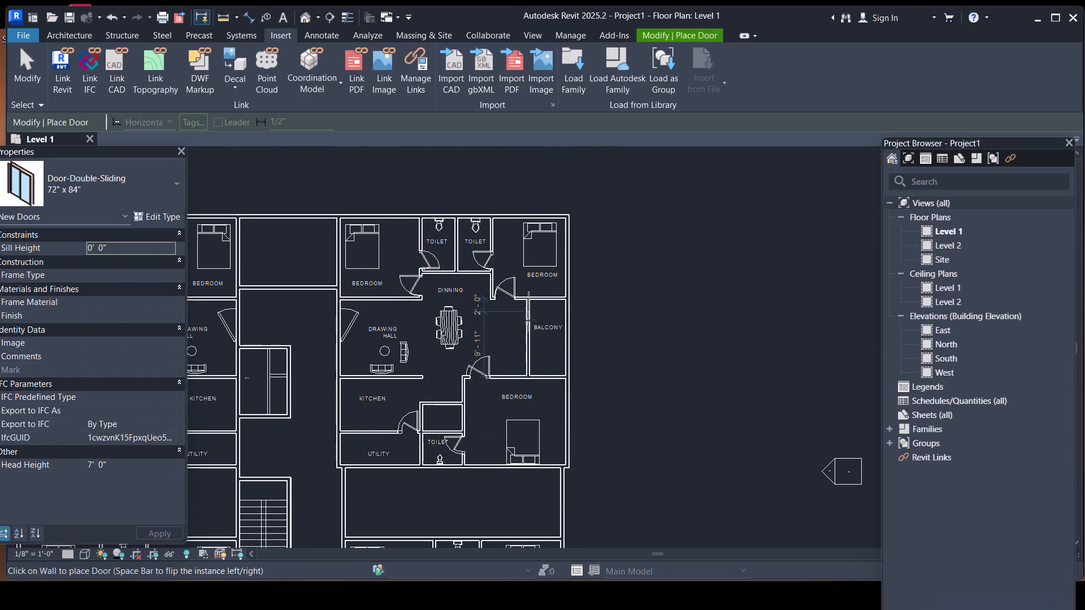
scroll(531, 332, up, 3)
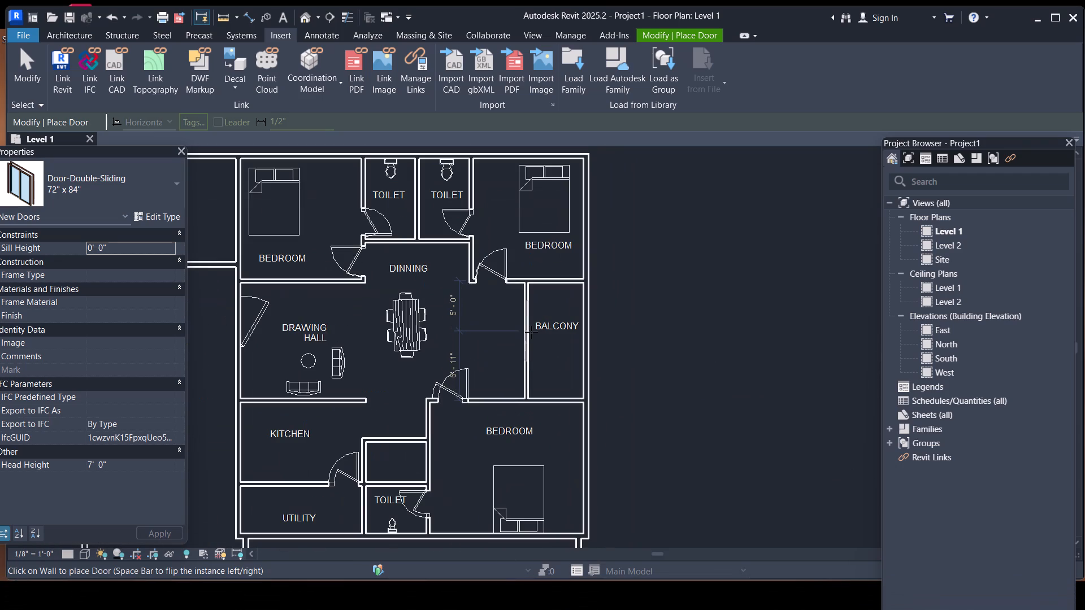
scroll(532, 343, up, 4)
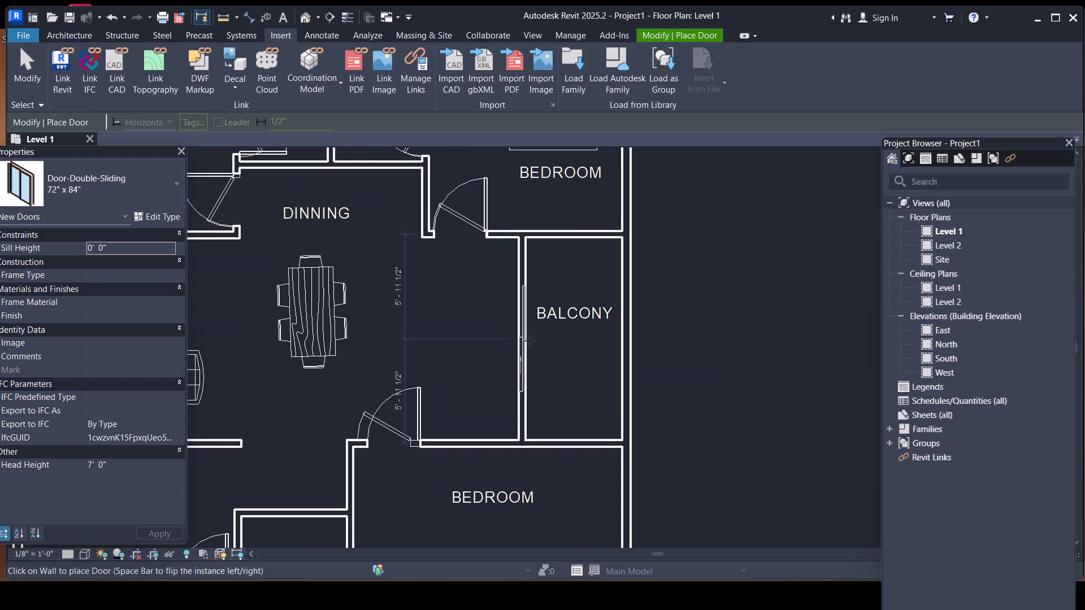
click(525, 337)
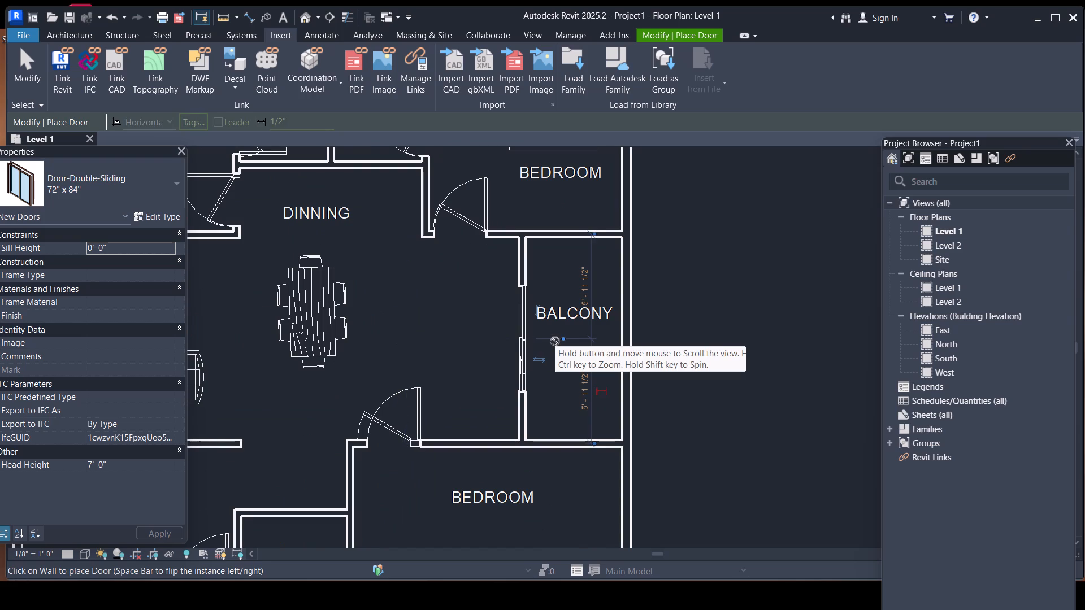
key(Escape)
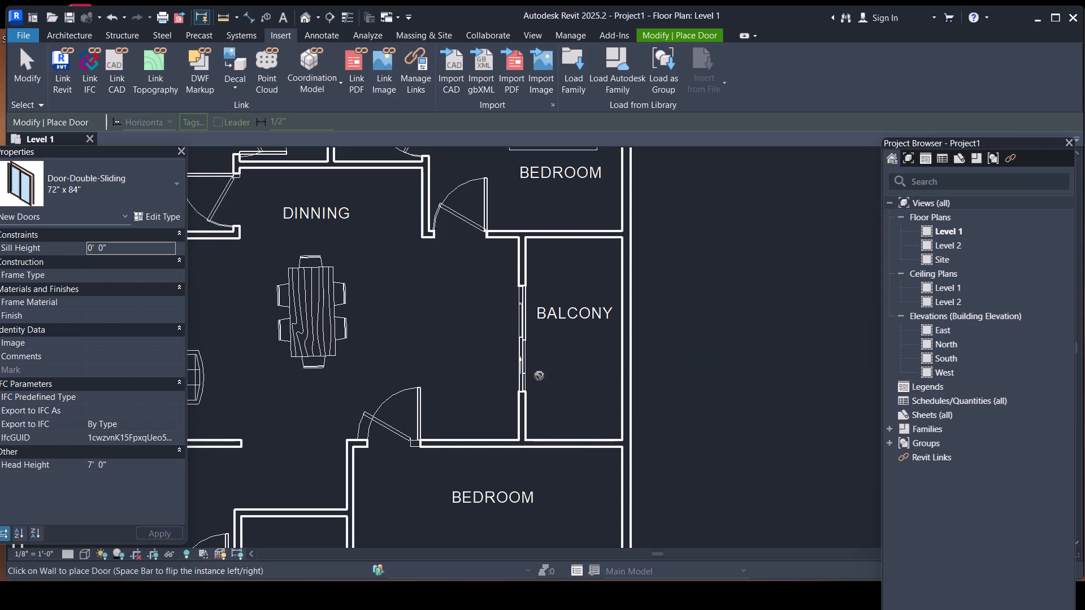
scroll(554, 367, down, 3)
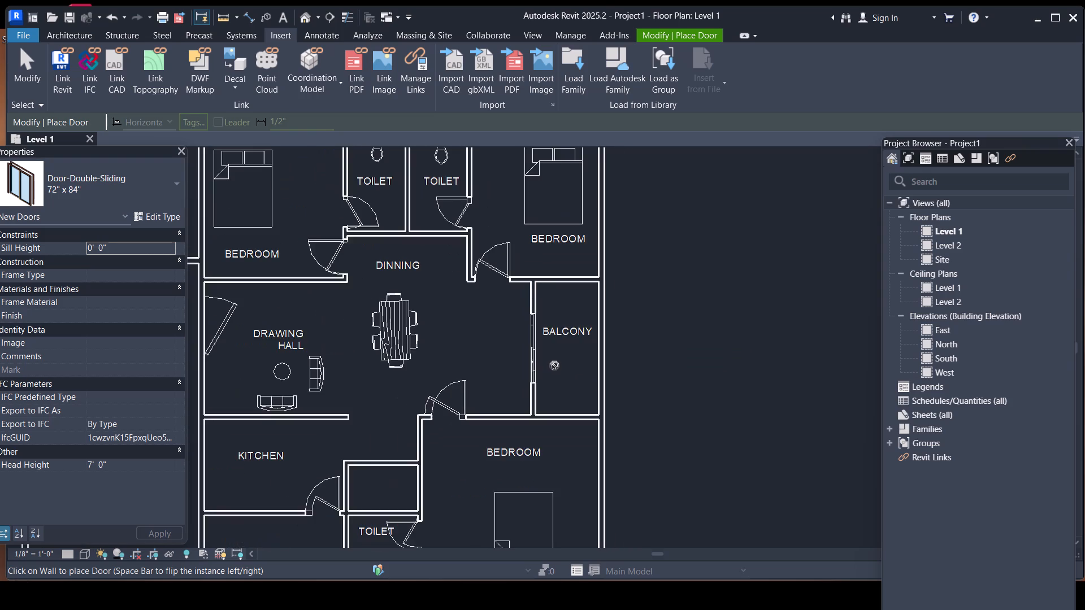
scroll(554, 365, down, 2)
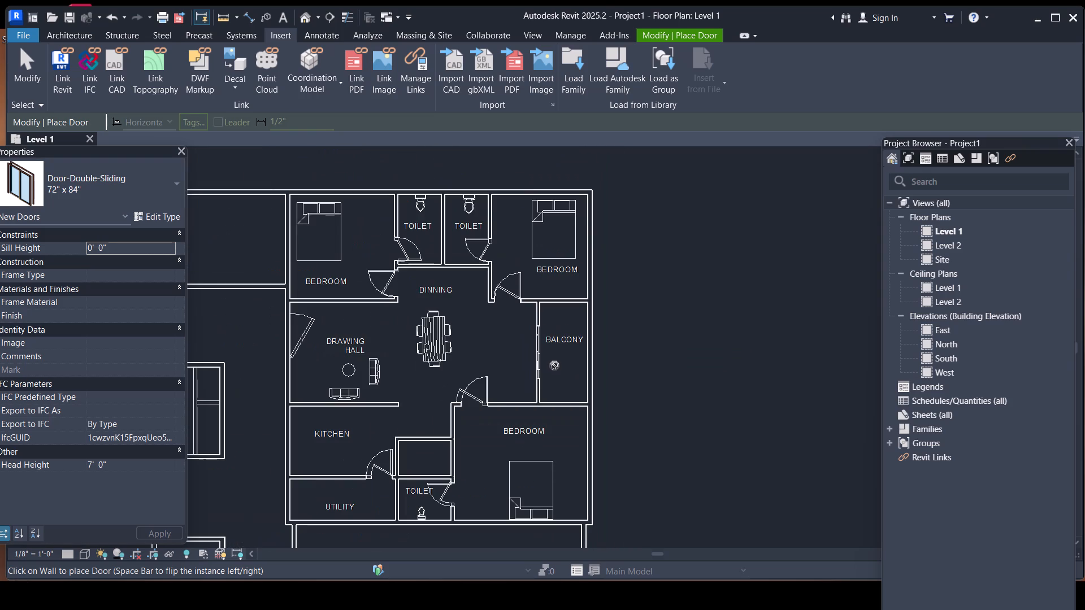
Choose the Window-Casement-Double 48" x 60" type for placing windows.
scroll(554, 365, down, 1)
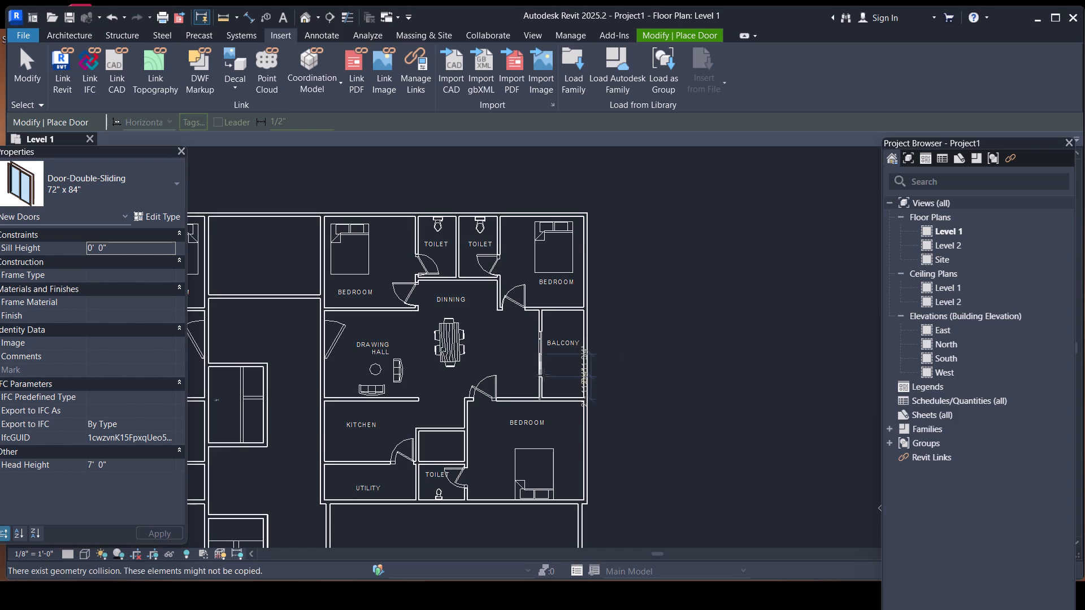
scroll(559, 351, down, 2)
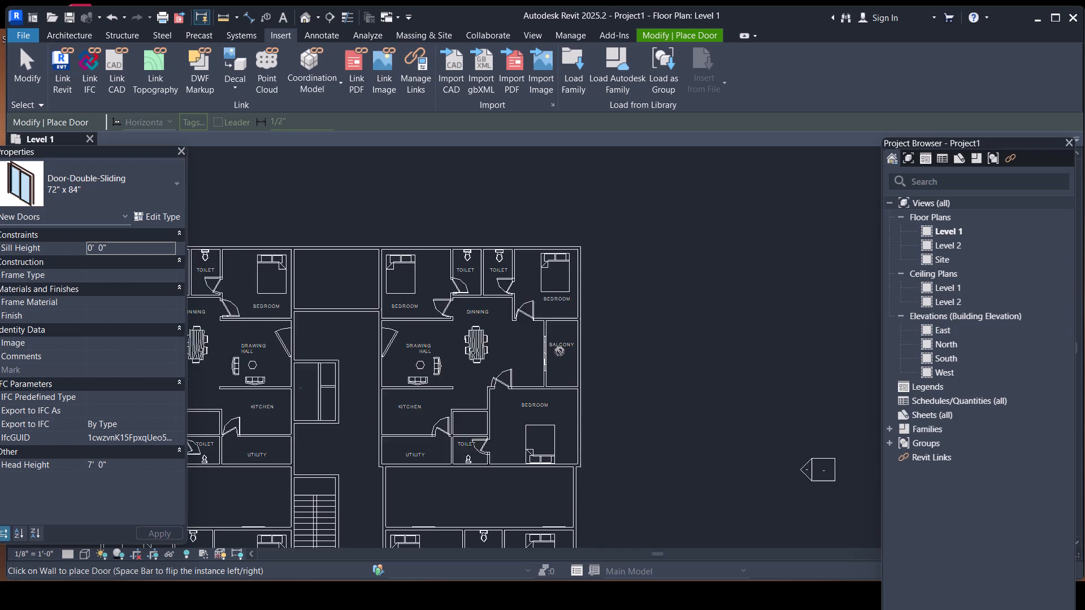
scroll(559, 351, down, 2)
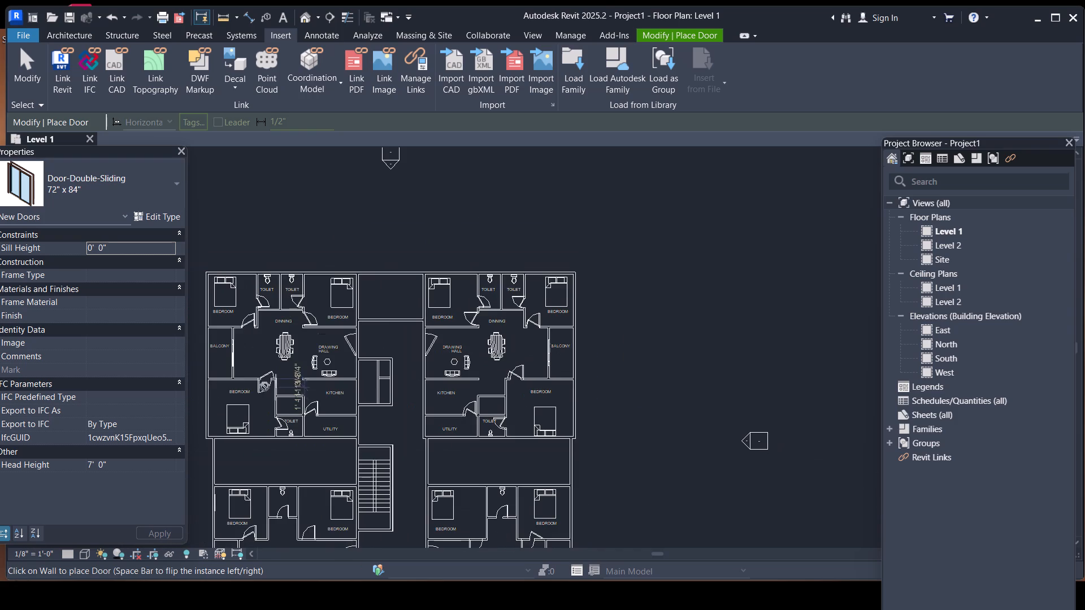
middle_drag(392, 425, 415, 420)
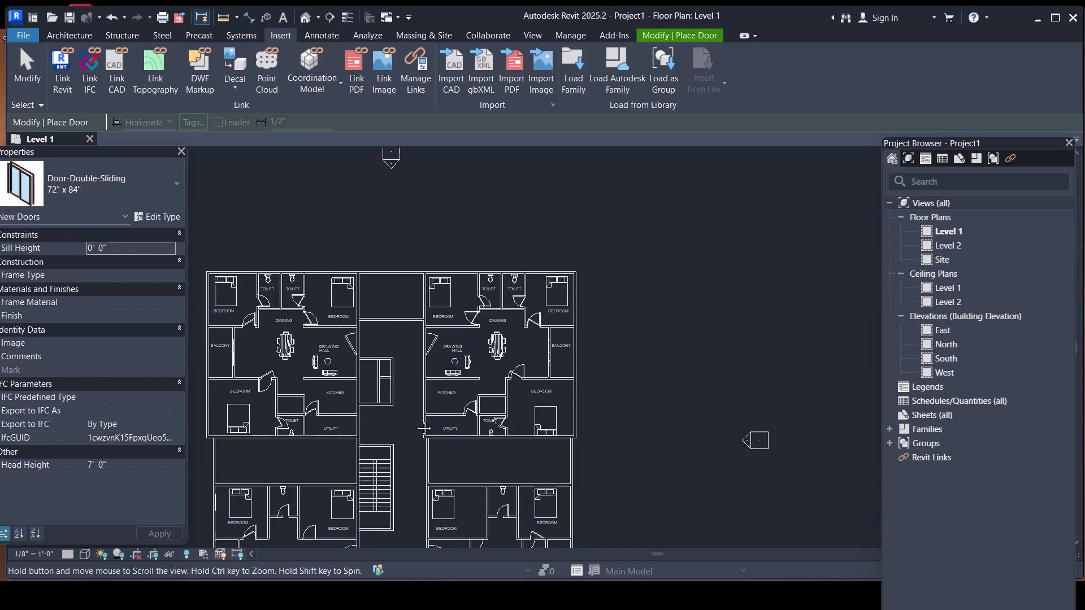
middle_drag(415, 420, 575, 318)
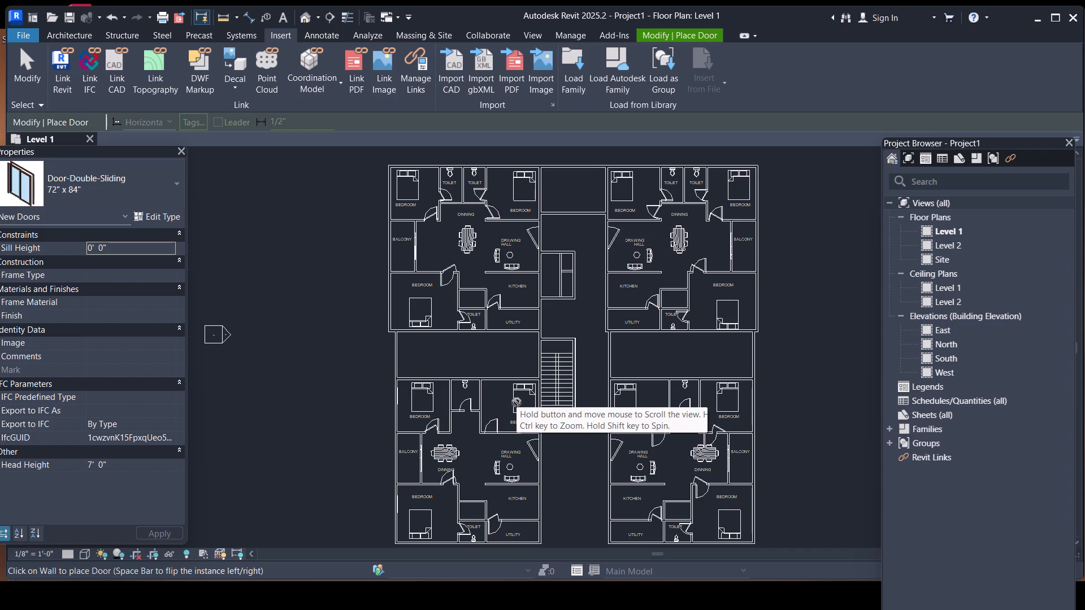
click(71, 34)
click(125, 75)
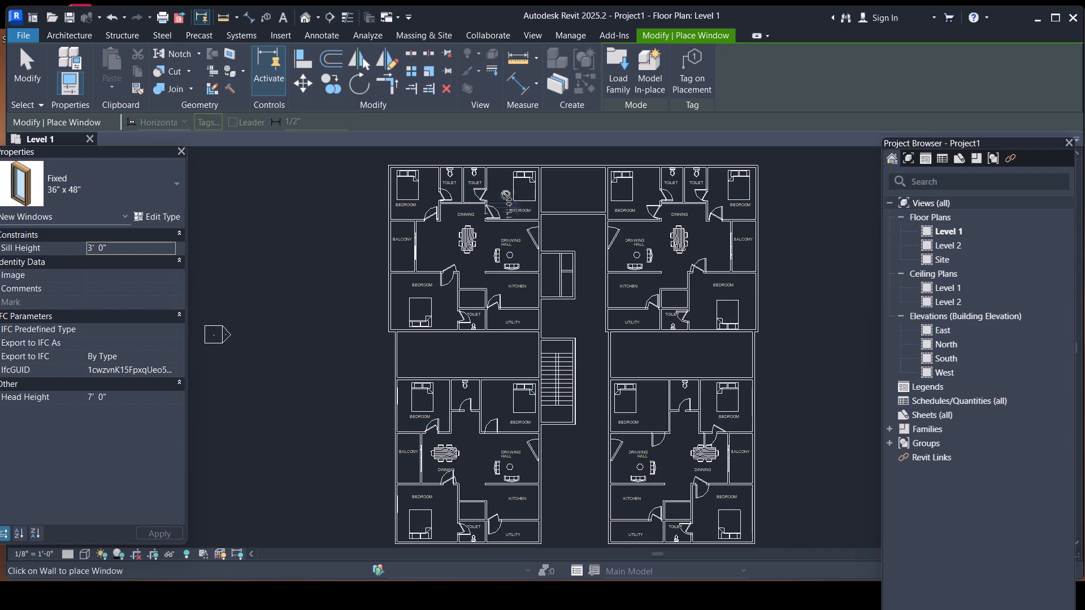
scroll(455, 185, up, 3)
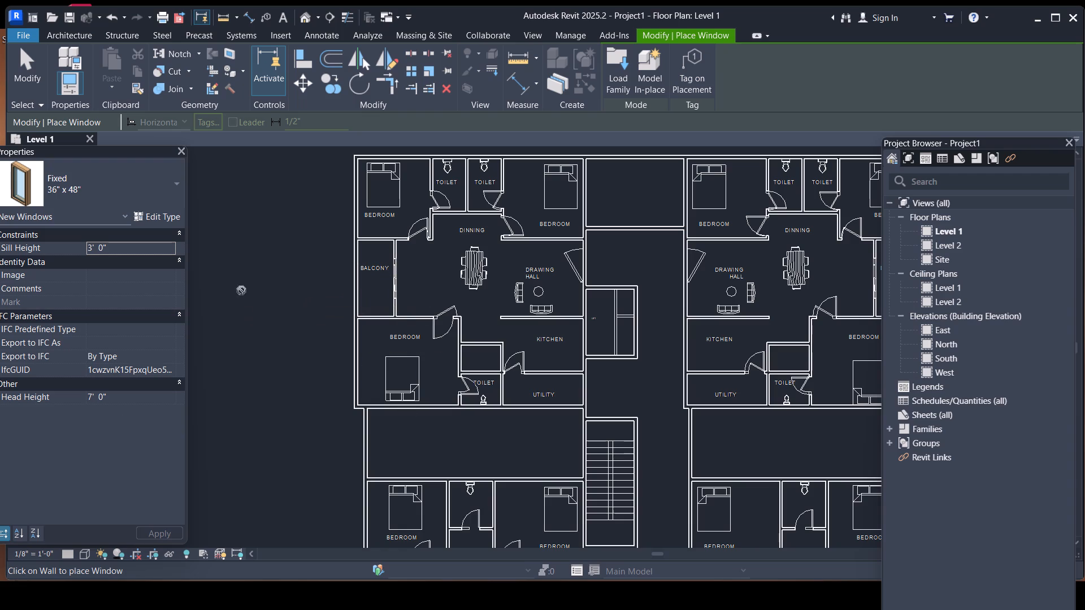
scroll(285, 320, down, 1)
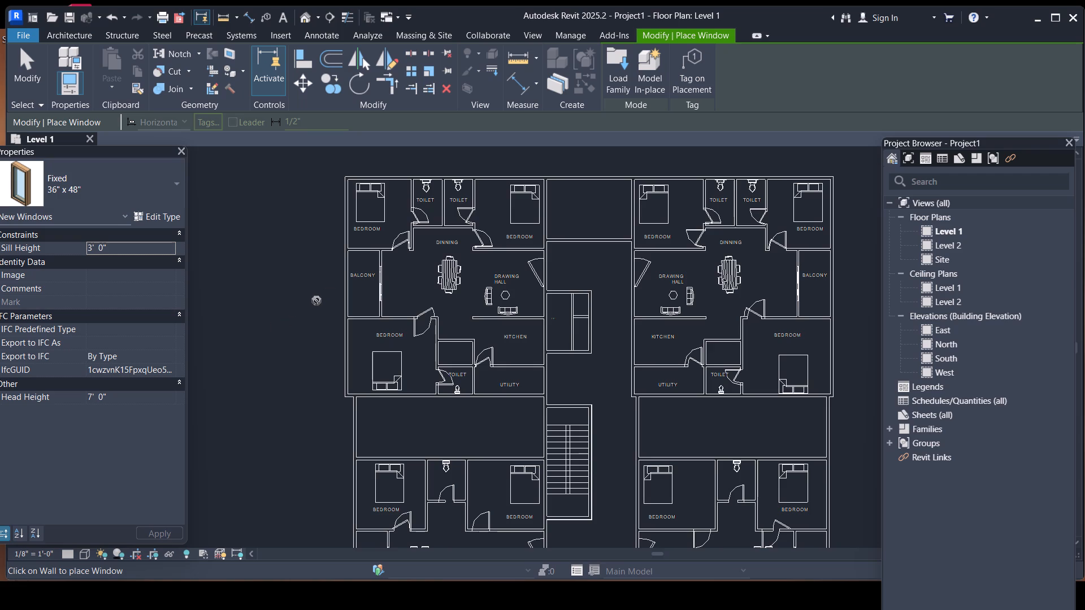
scroll(324, 293, down, 1)
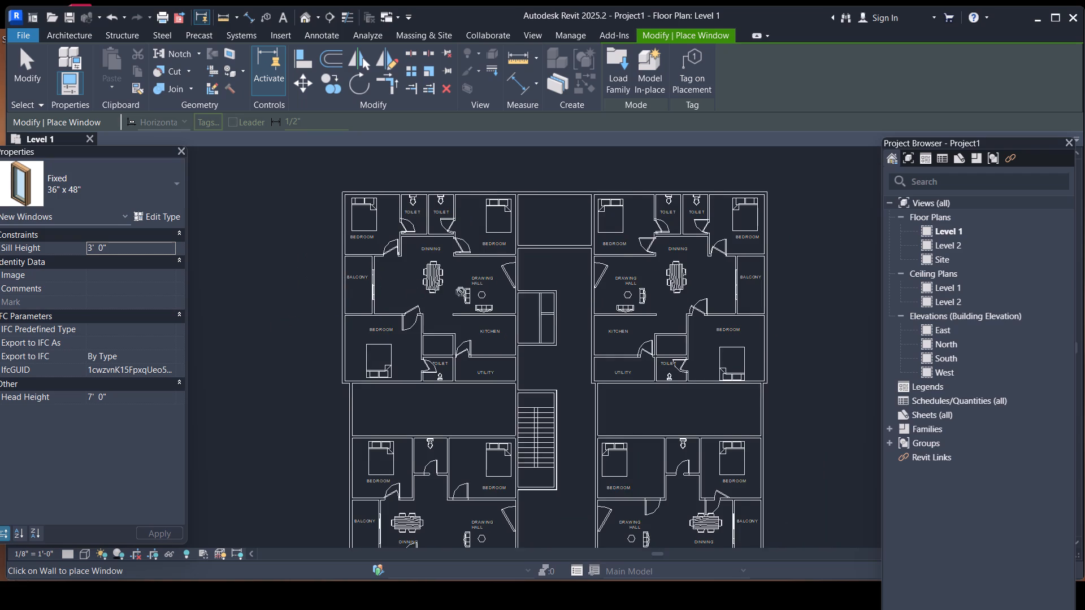
scroll(393, 293, up, 1)
click(71, 32)
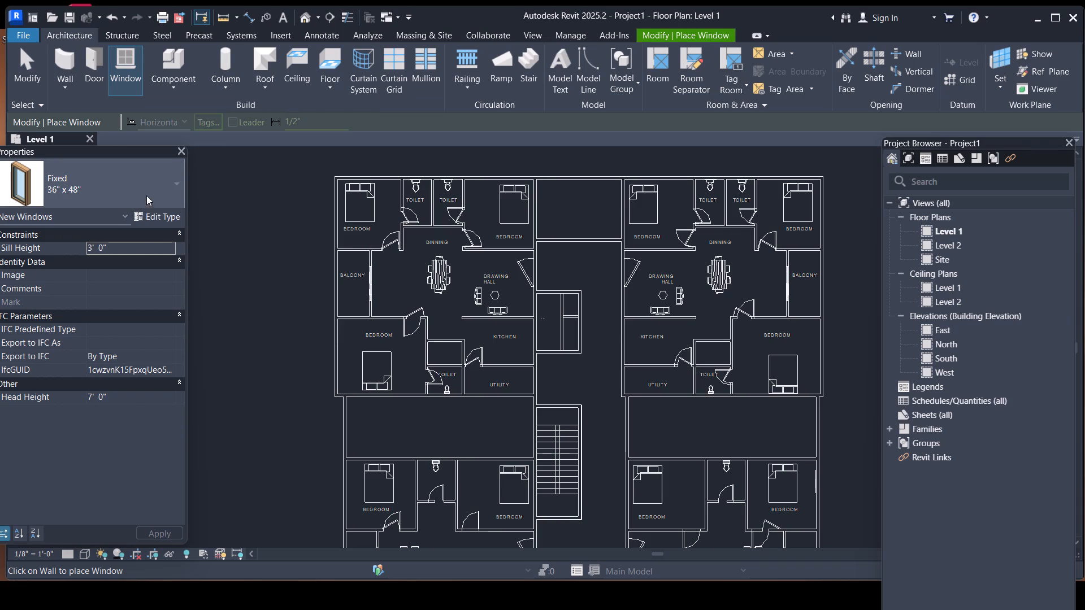
click(175, 186)
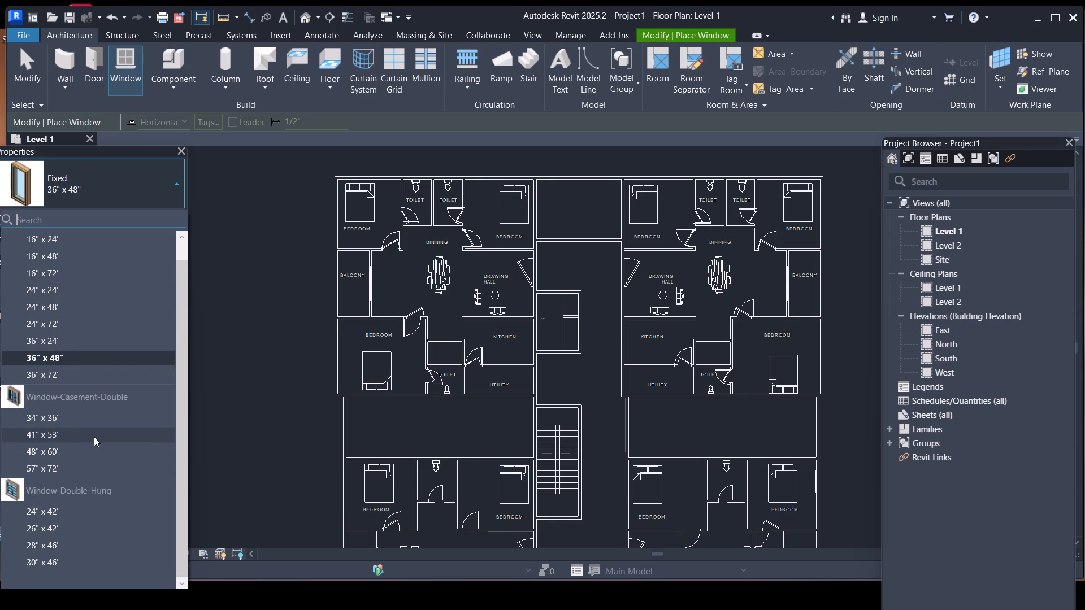
click(96, 449)
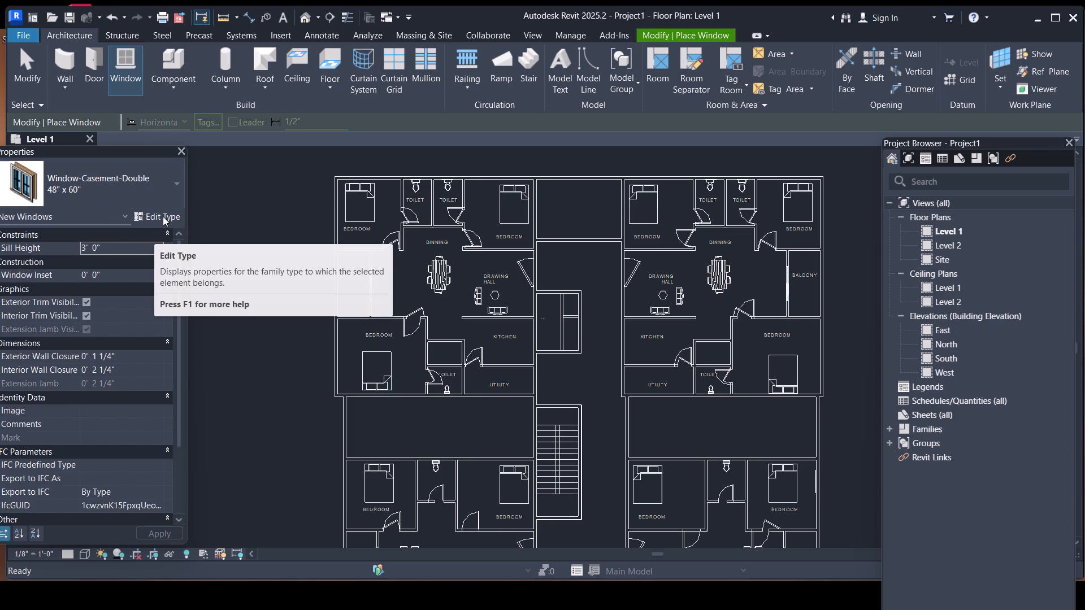
Set the Height of the Window-Casement-Double 48" x 60" type to 4'.
click(163, 216)
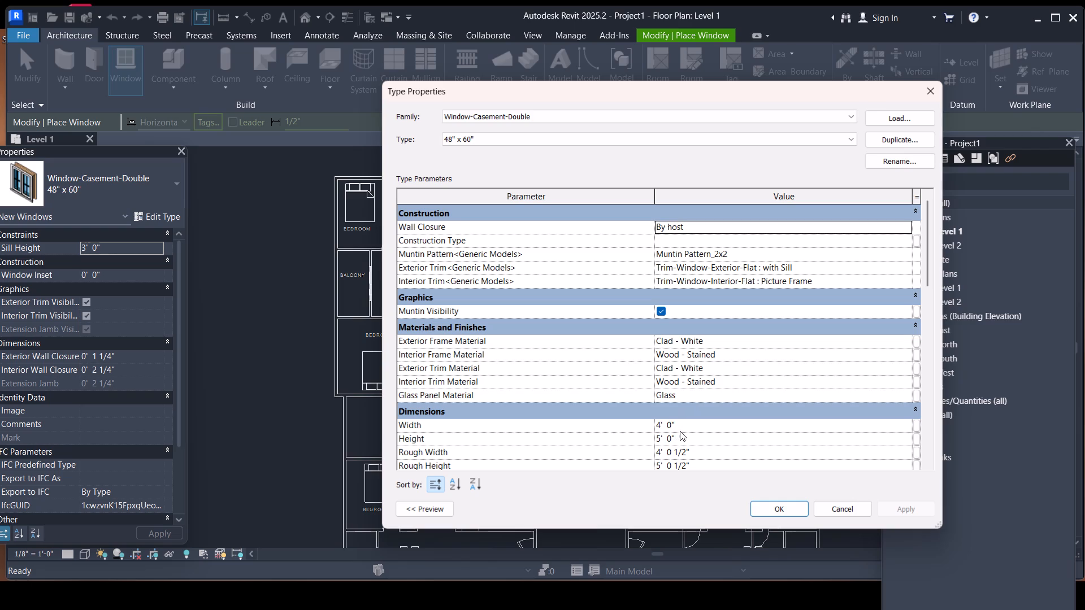
click(674, 441)
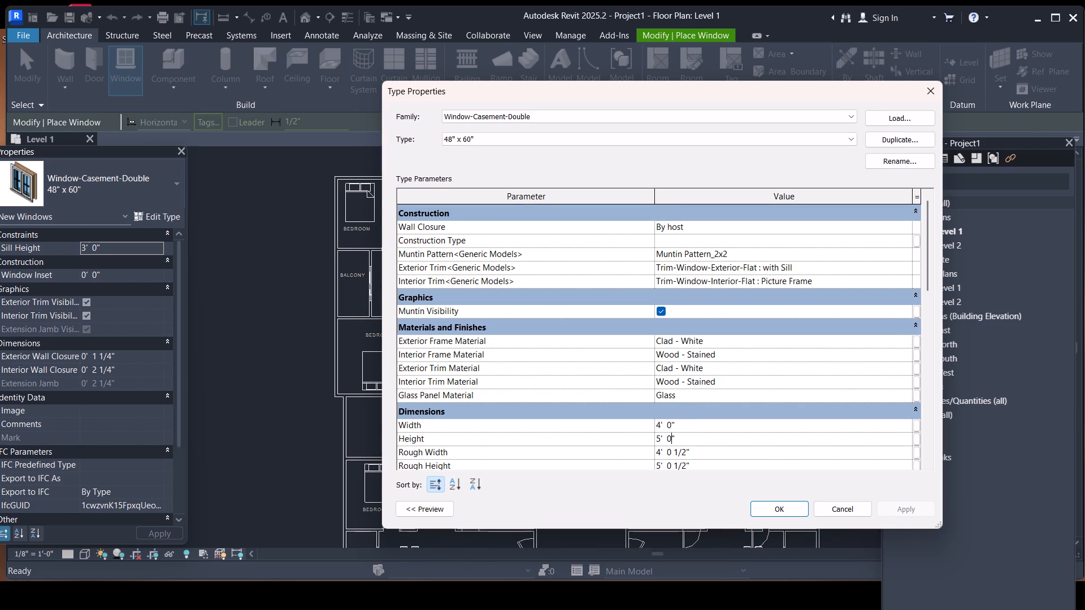
click(700, 440)
key(BackSpace)
key(BackSpace)
key(BackSpace)
key(BackSpace)
key(BackSpace)
key(BackSpace)
key(BackSpace)
key(BackSpace)
key(BackSpace)
key(BackSpace)
key(BackSpace)
key(BackSpace)
key(BackSpace)
key(BackSpace)
key(BackSpace)
key(BackSpace)
key(BackSpace)
key(BackSpace)
text(4')
key(Return)
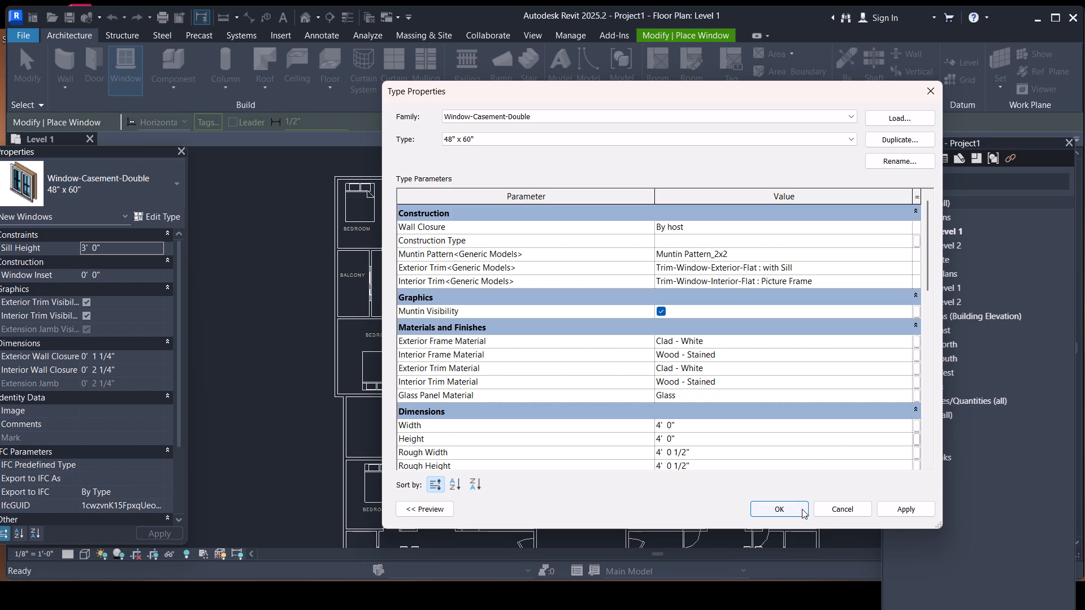
click(796, 509)
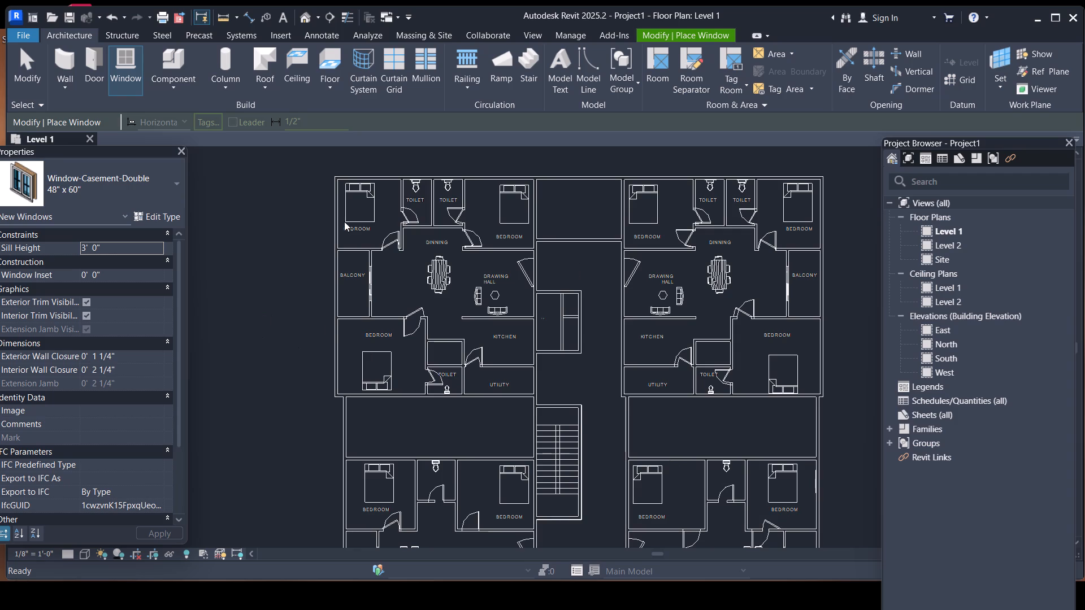
Place casement windows in the upper-left apartment: top wall of its upper-left bedroom, and both left bedrooms' outer side walls, 4' from the building corners.
scroll(301, 147, up, 2)
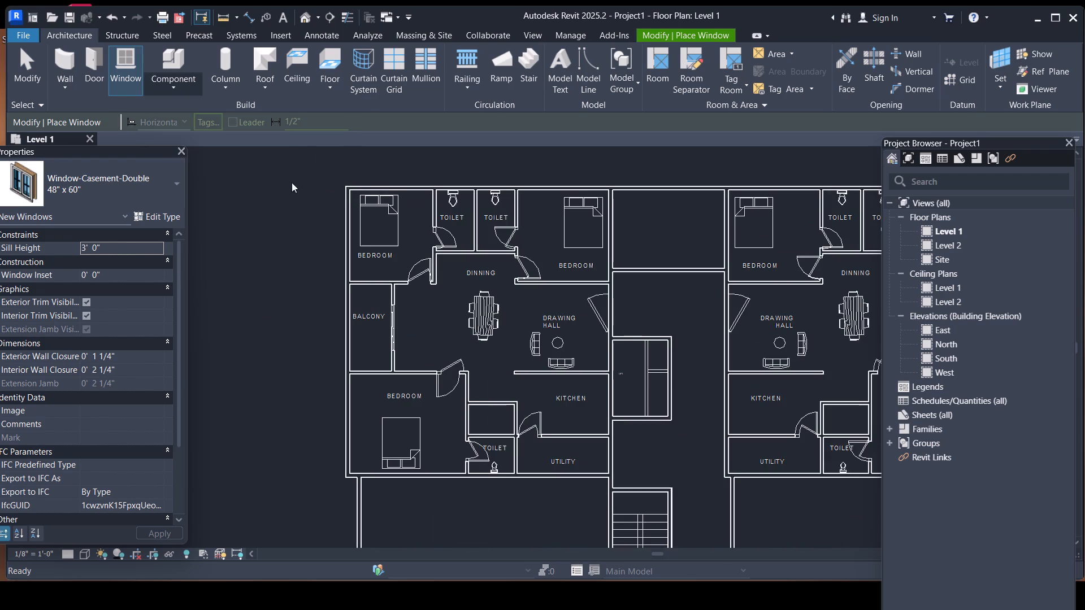
click(127, 178)
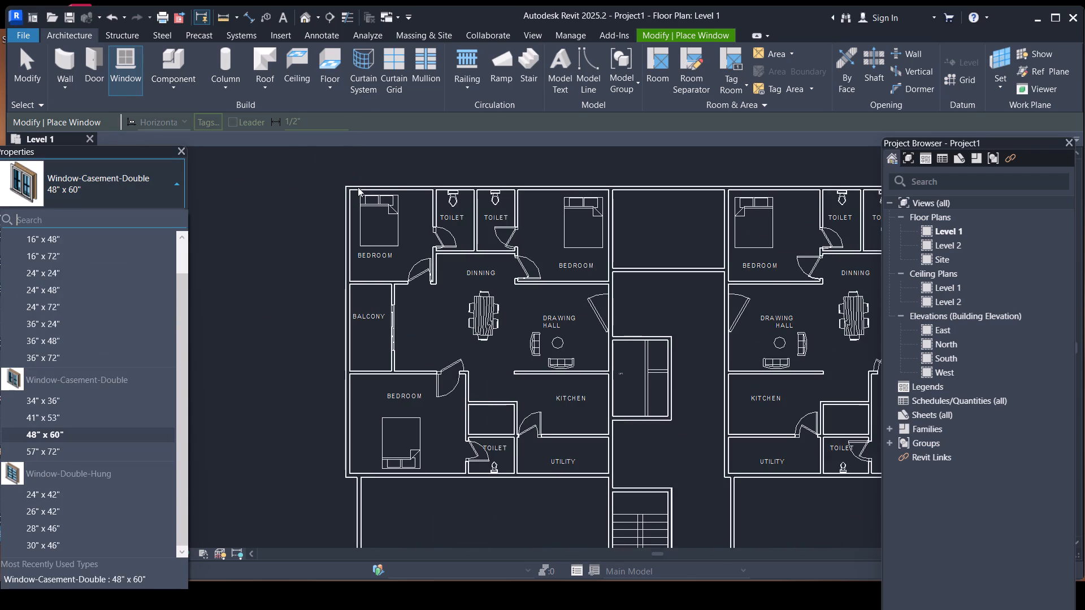
click(70, 178)
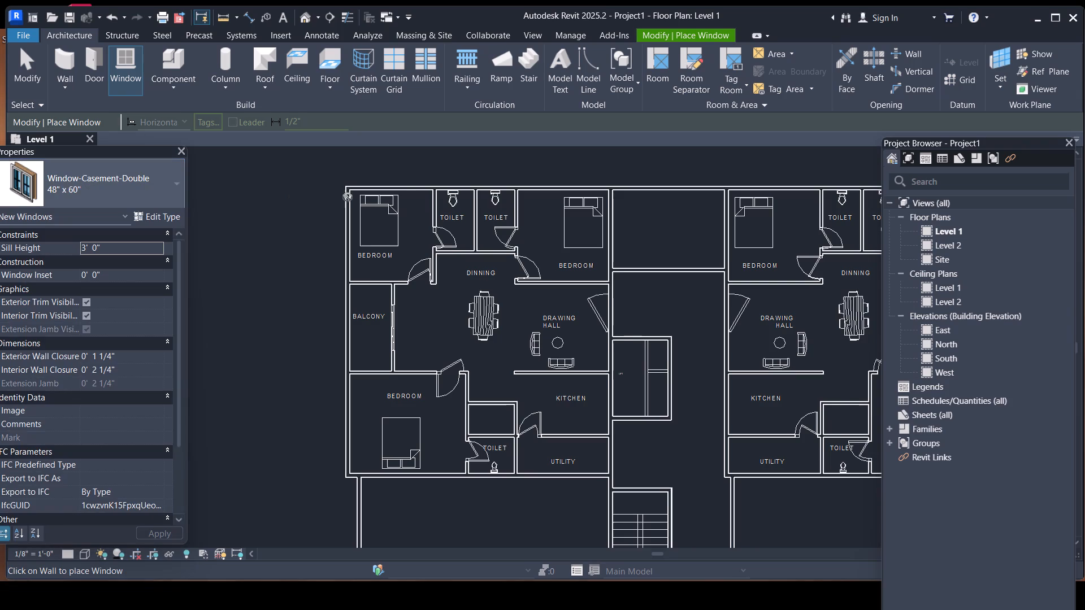
click(384, 183)
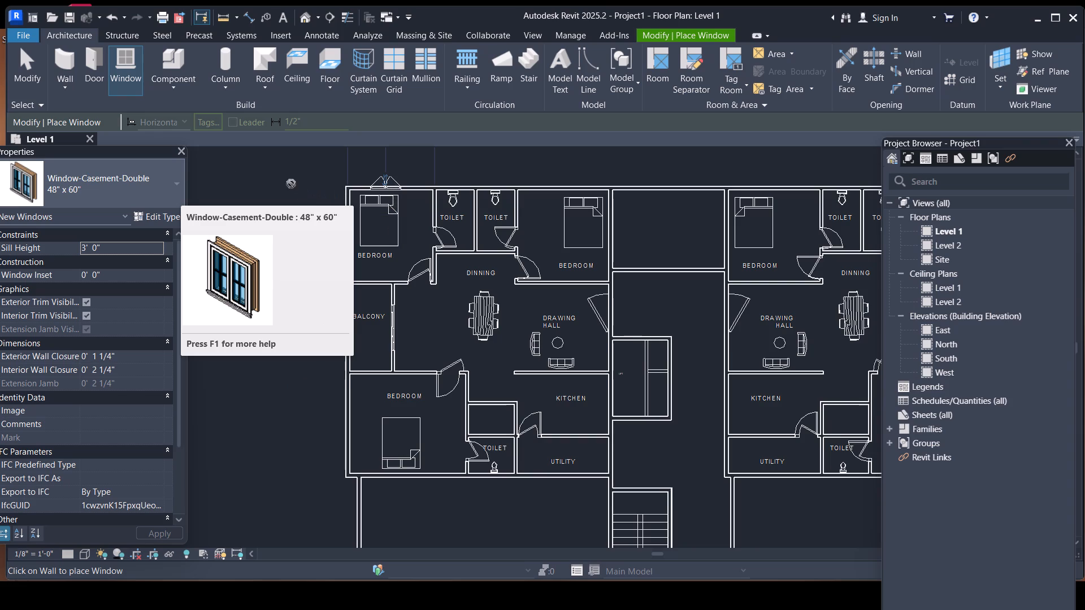
key(Escape)
key(Escape)
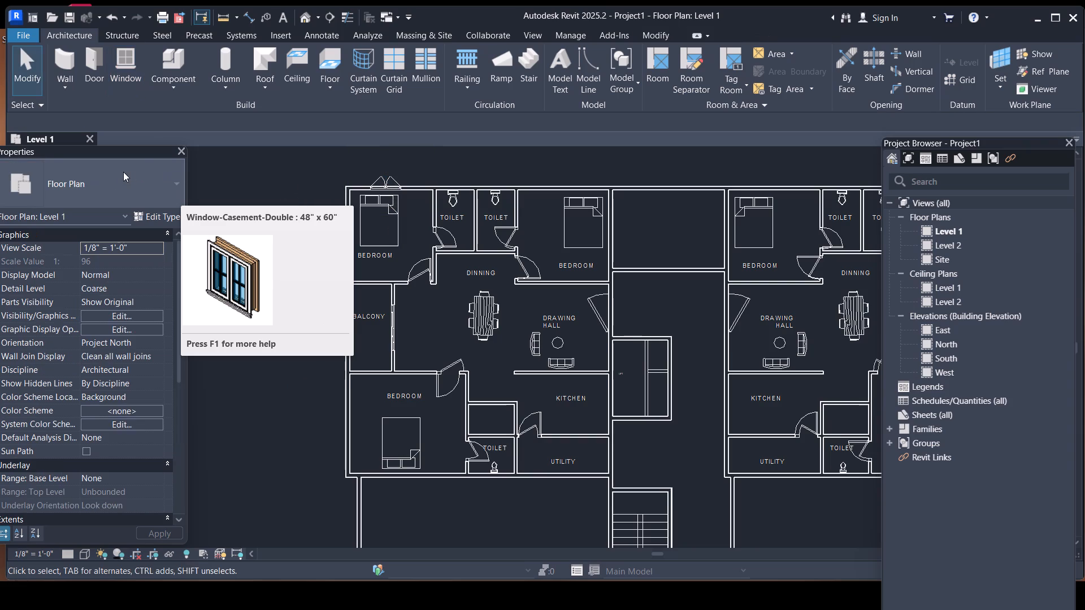
click(128, 80)
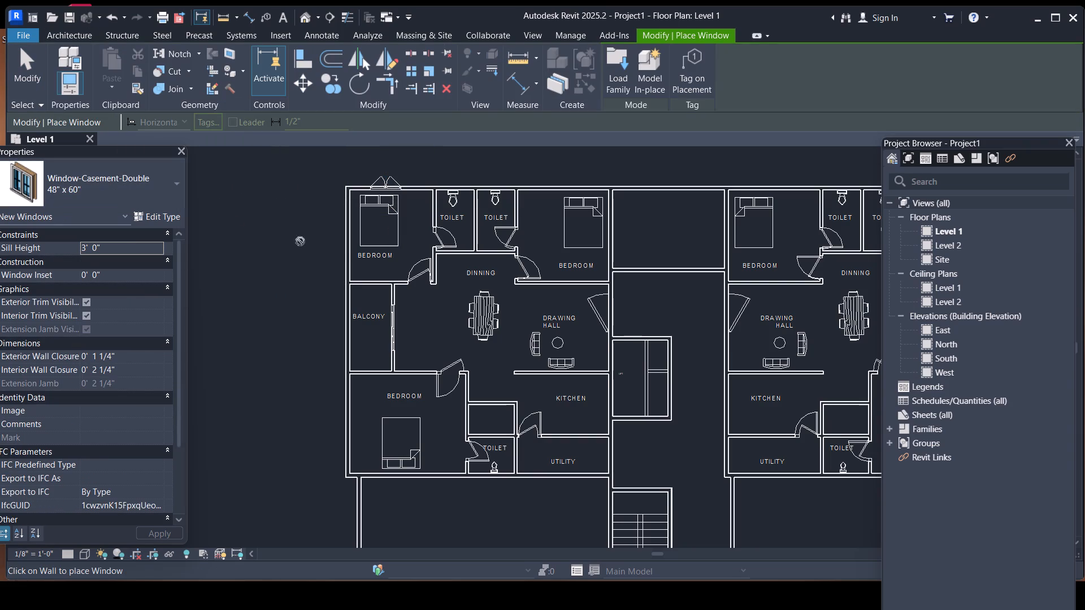
click(342, 220)
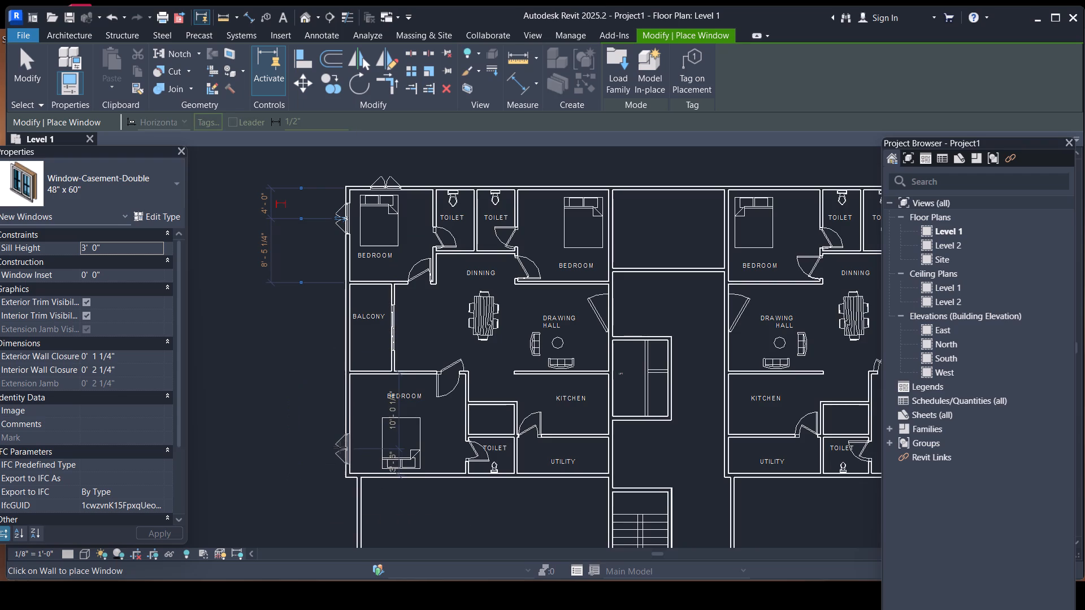
click(340, 447)
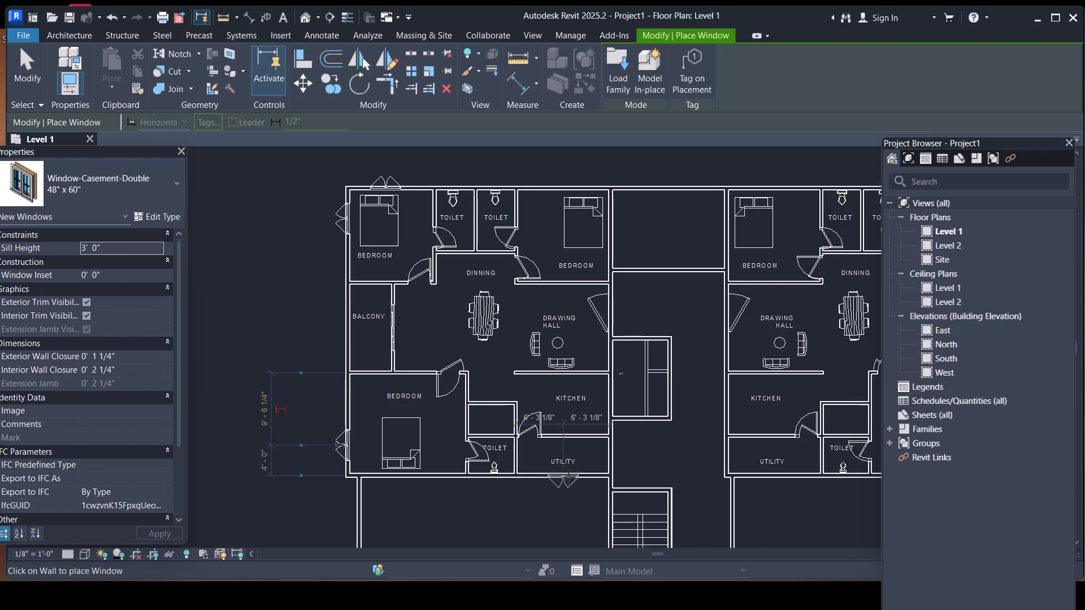
Place casement windows in the upper-left apartment's upper-right bedroom: one in its top wall and one centred in the wall facing the central shaft.
scroll(560, 483, up, 3)
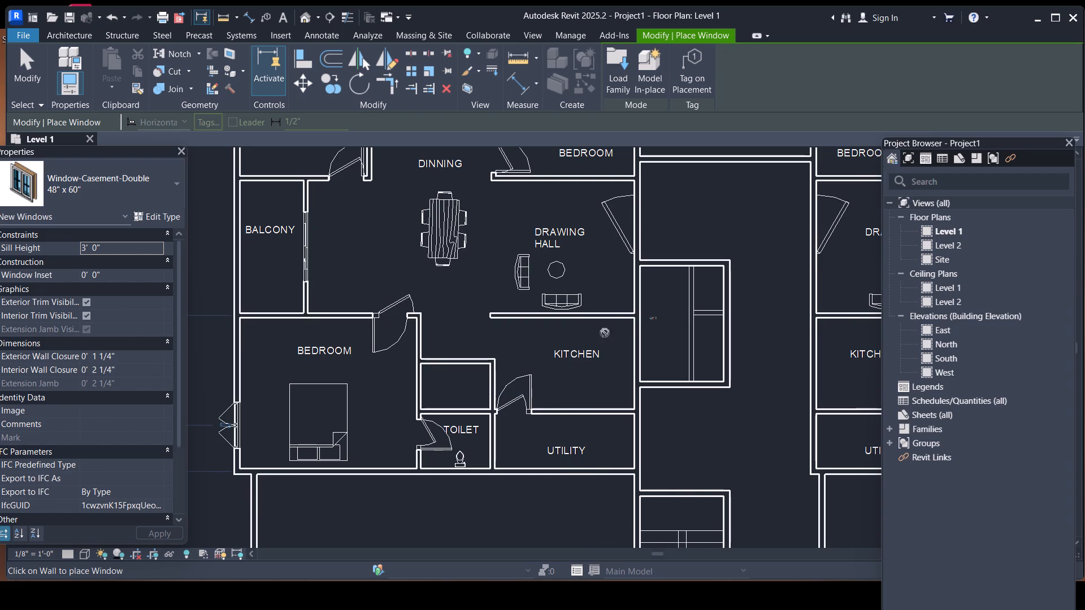
scroll(522, 408, down, 3)
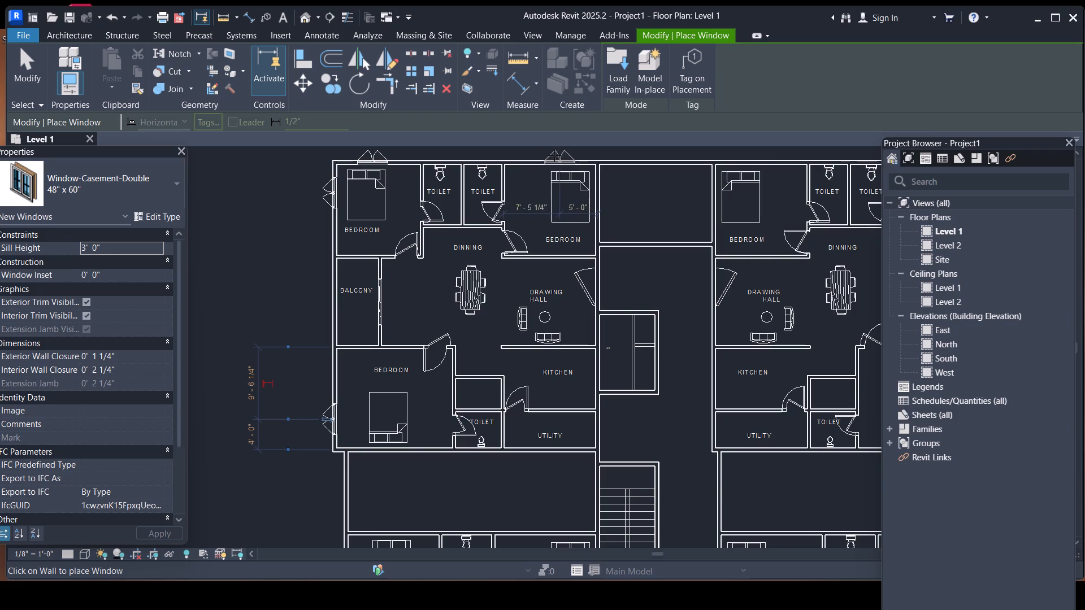
click(543, 155)
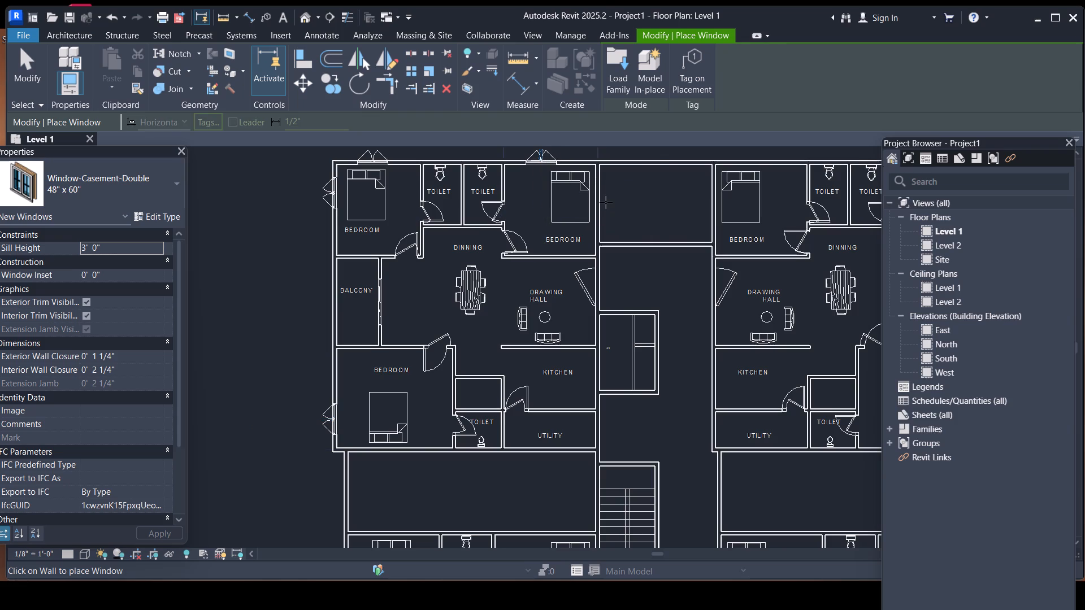
click(606, 202)
Place casement windows in the upper-right apartment's upper-left bedroom: one facing the central shaft, 5' from the top wall, and one in the top wall.
scroll(577, 241, down, 2)
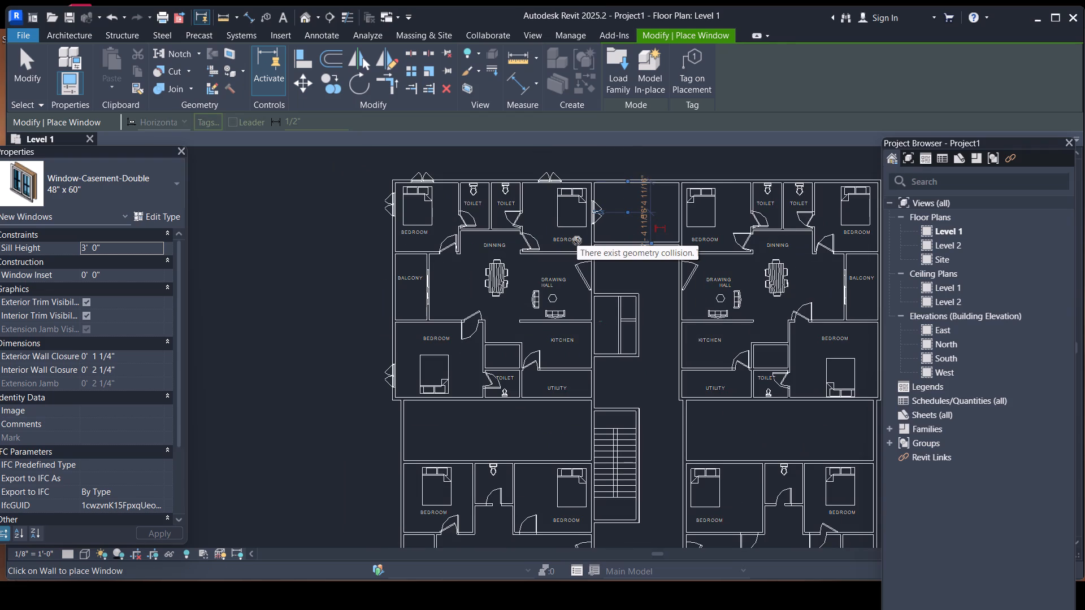
scroll(577, 241, down, 2)
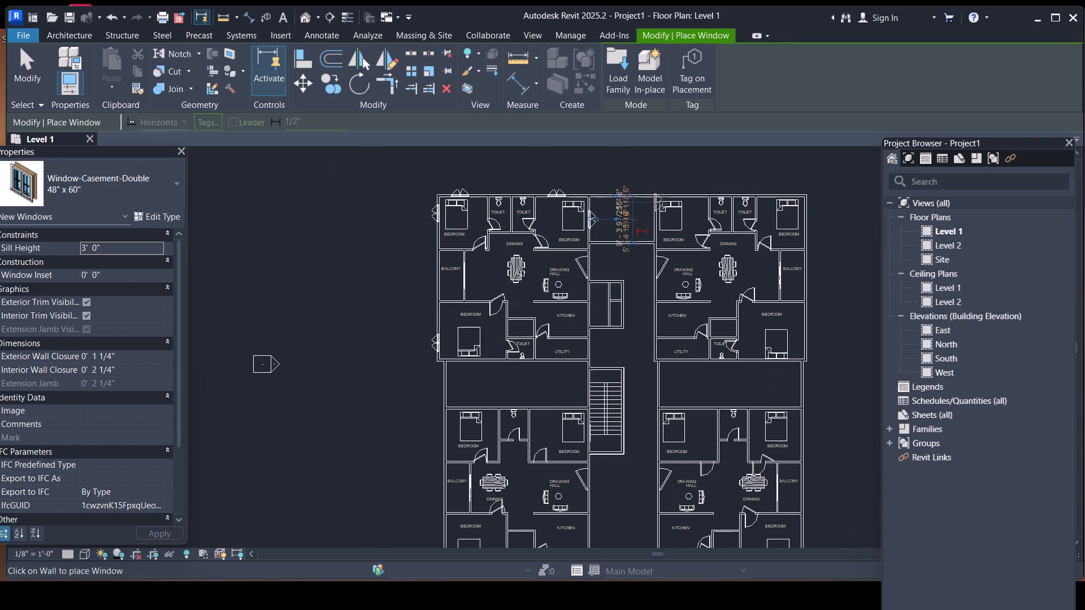
scroll(664, 202, up, 6)
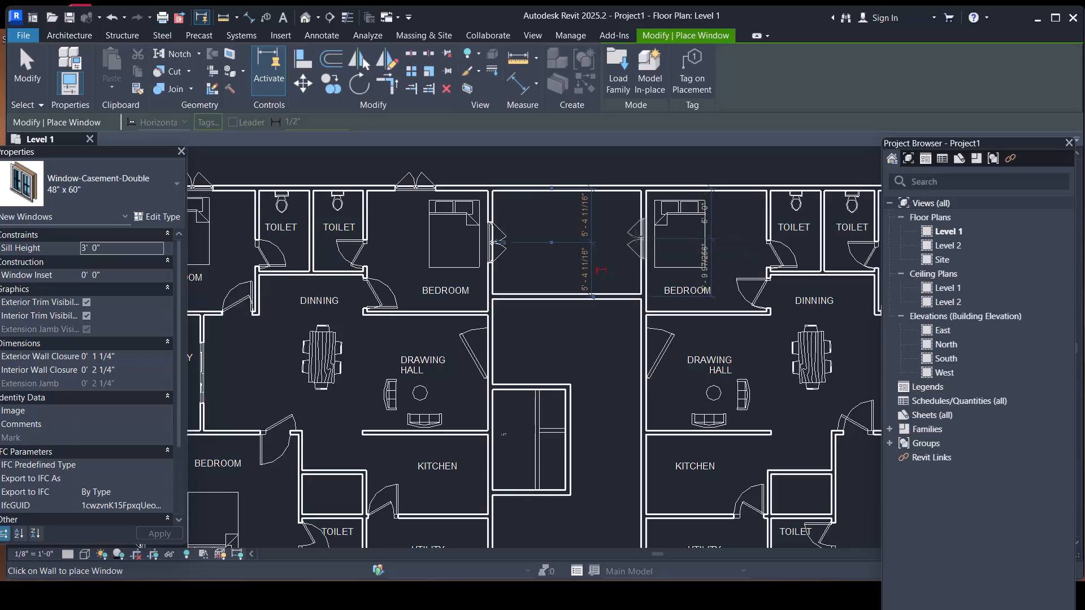
click(636, 236)
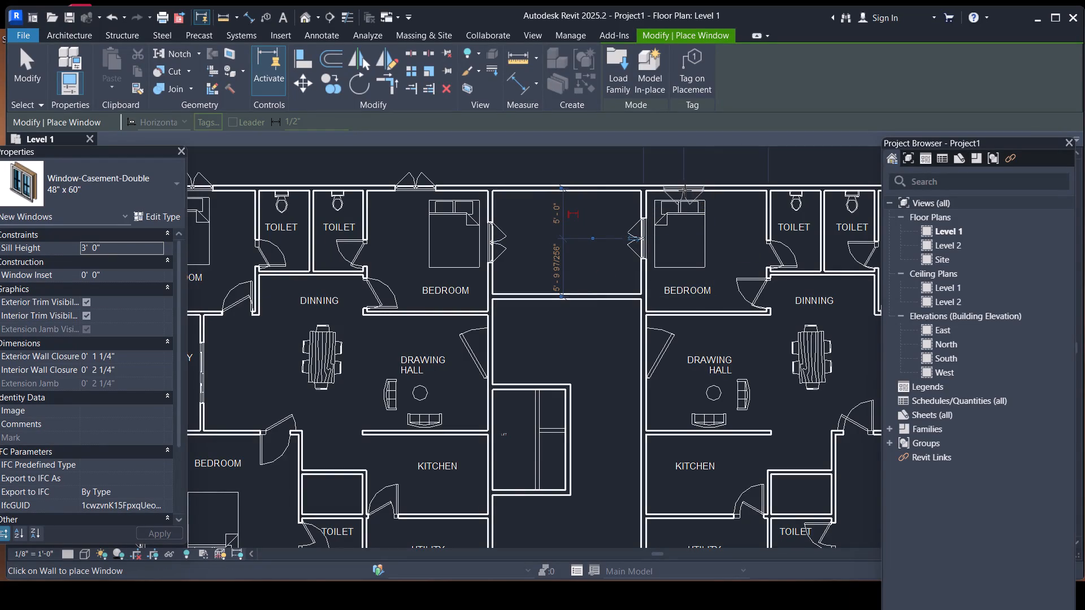
click(684, 183)
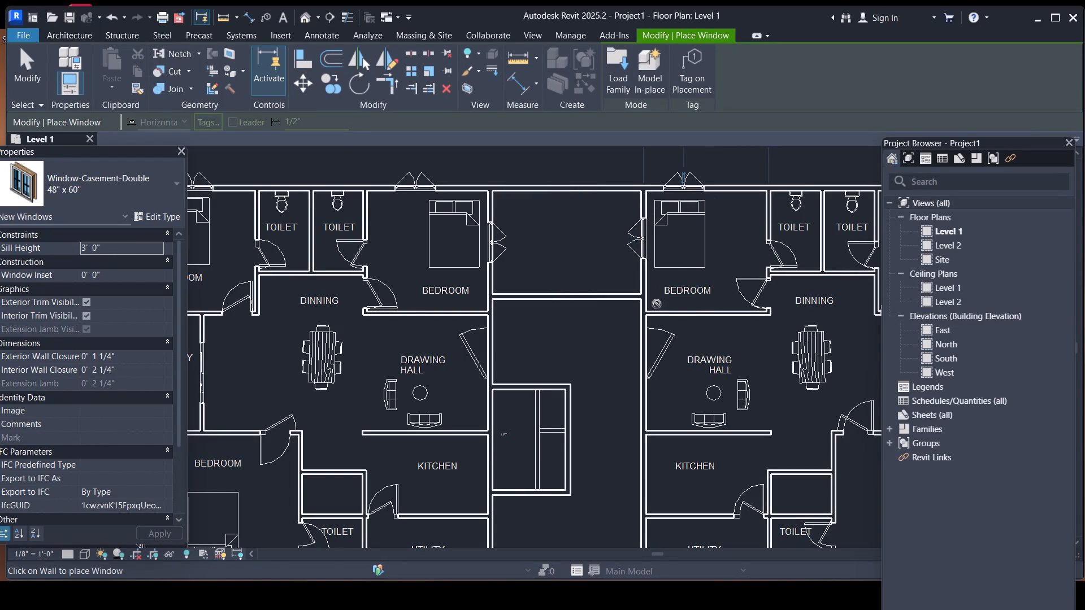
middle_drag(688, 321, 492, 310)
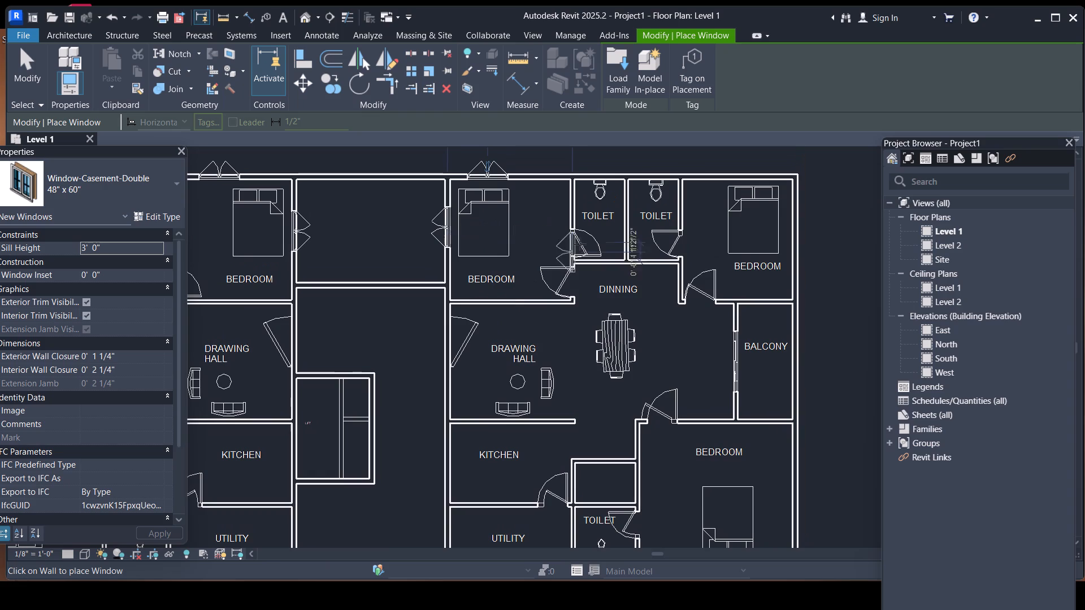
Place casement windows in the upper-right apartment's two right bedrooms: the upper's top and outer walls, the lower's bottom and outer walls, about 5'6" to 6' from corners.
click(737, 168)
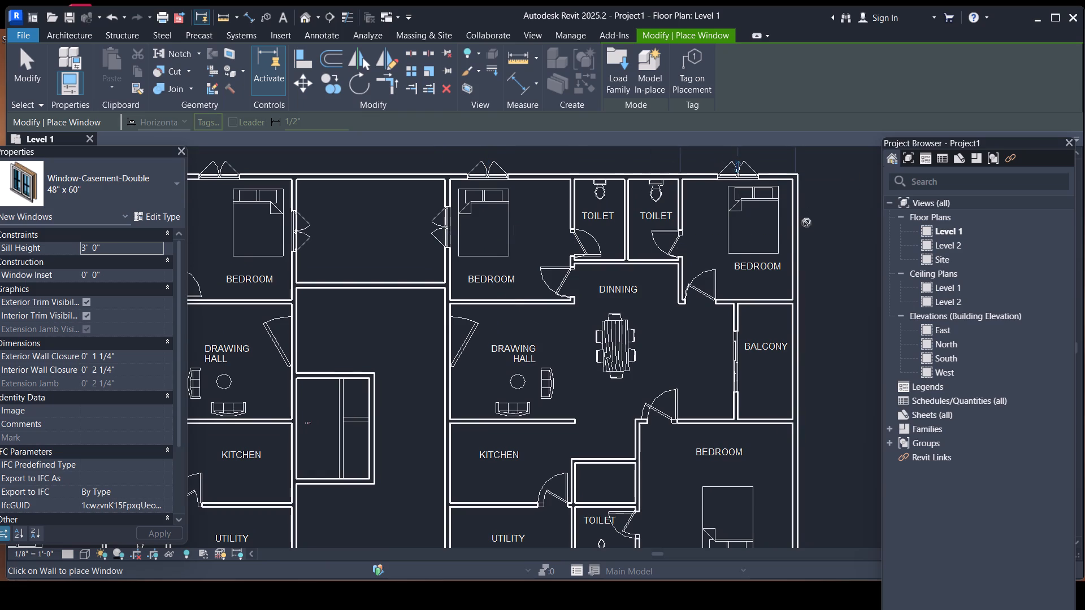
click(802, 230)
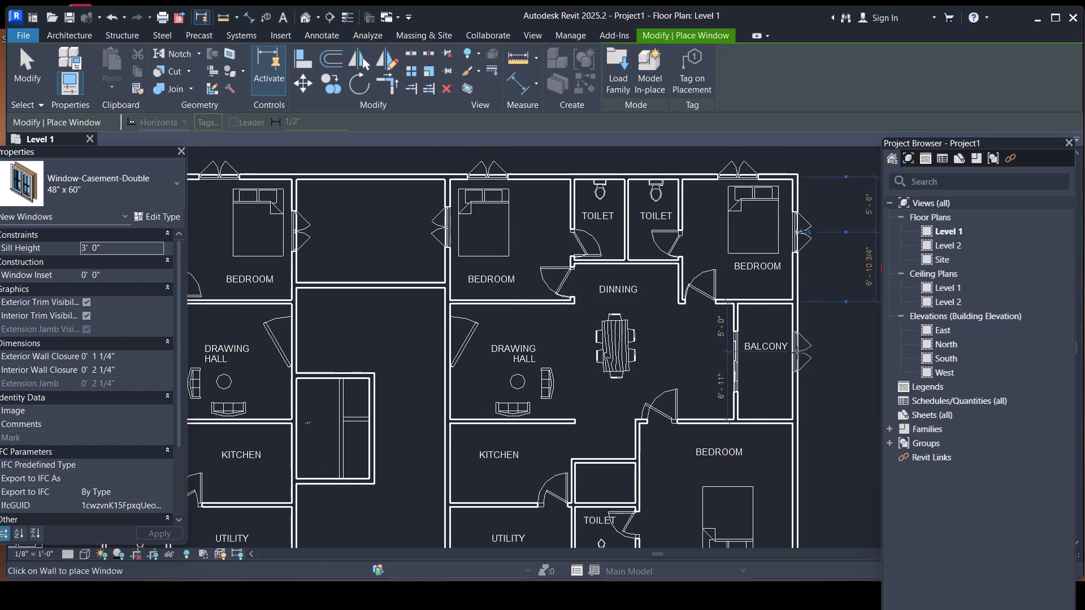
middle_drag(797, 352, 783, 258)
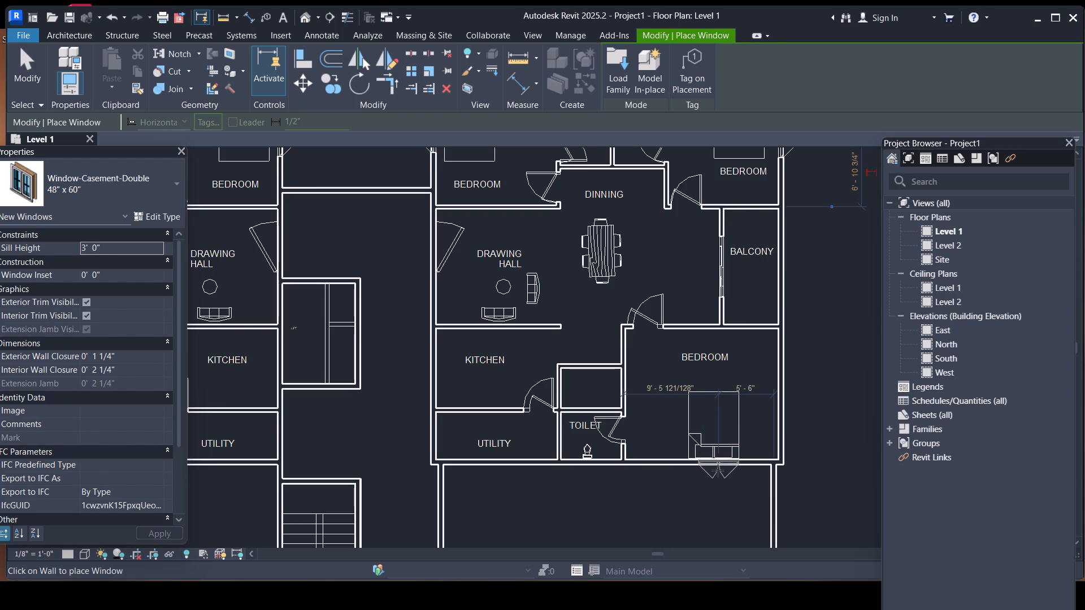
click(718, 470)
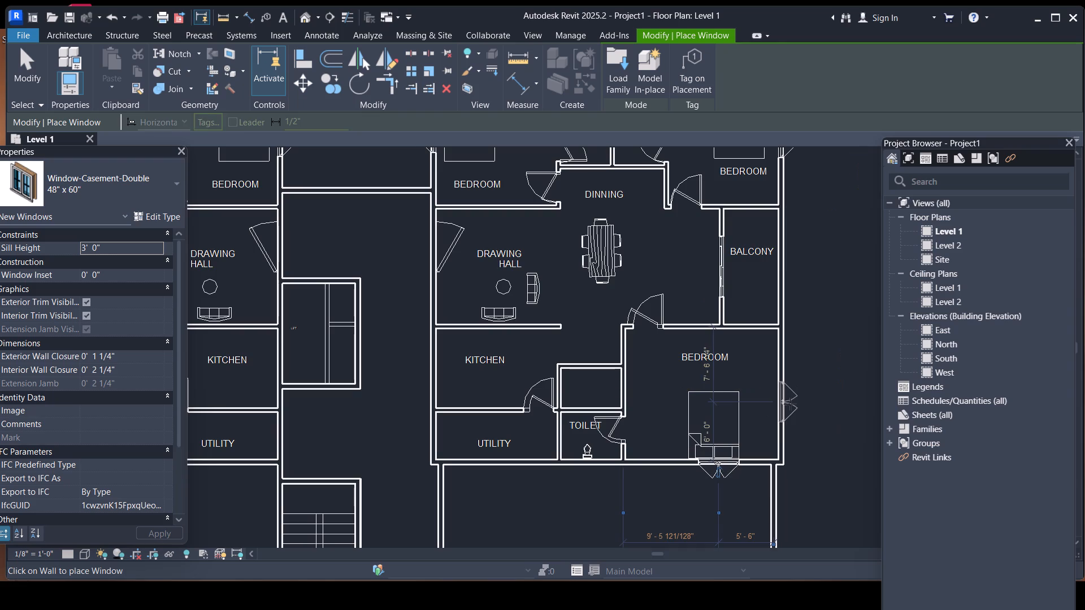
click(790, 404)
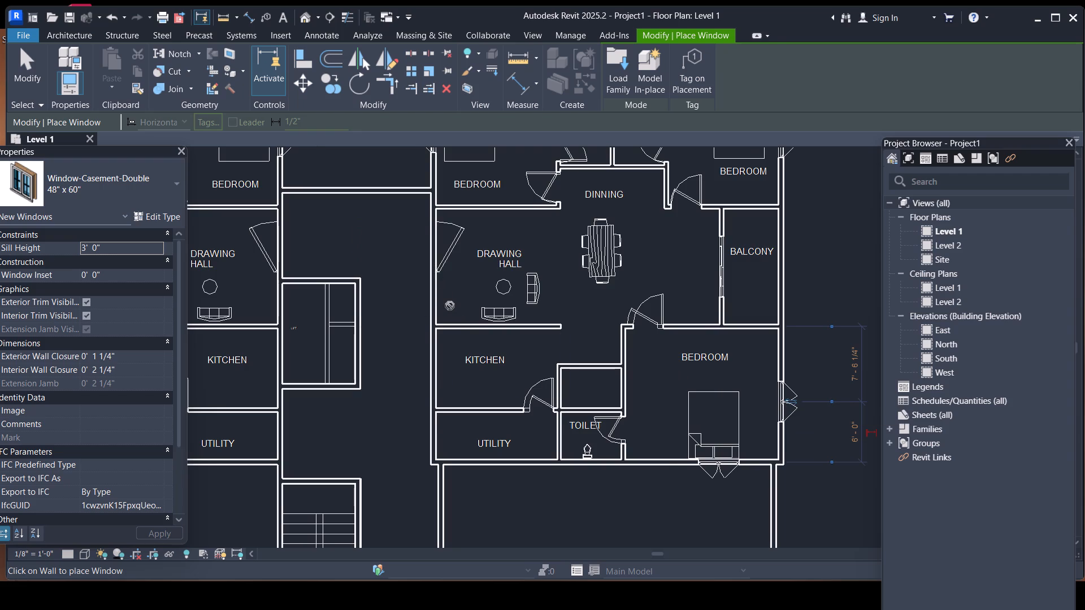
Place casement windows in the lower-left apartment's upper bedrooms: left one's top and outer walls, 4' from the corner; right one's top wall, 6' from its left end.
scroll(450, 306, down, 3)
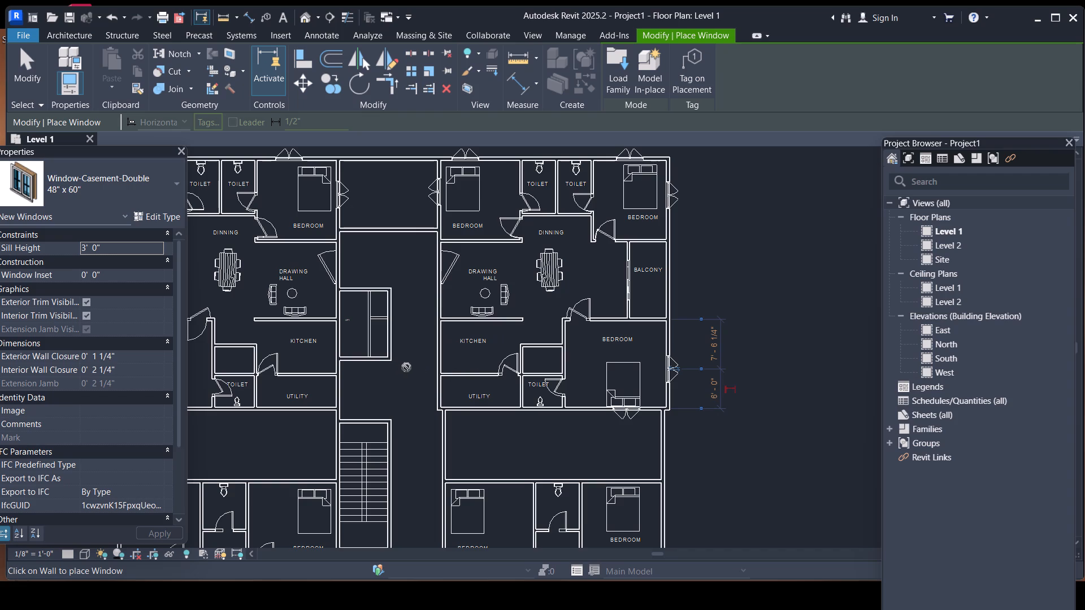
middle_drag(414, 368, 561, 368)
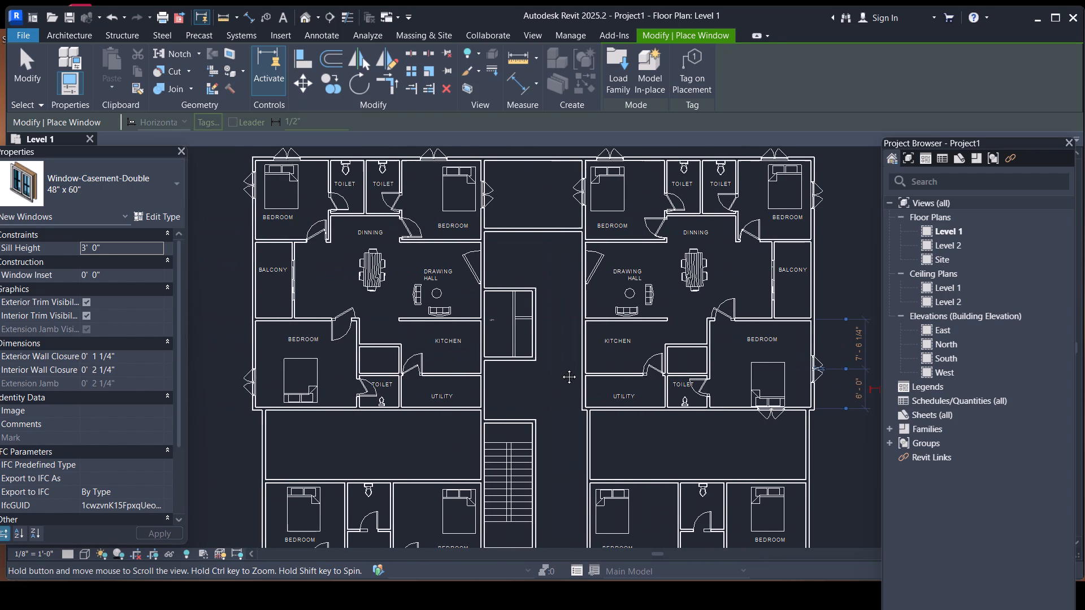
middle_drag(561, 368, 555, 364)
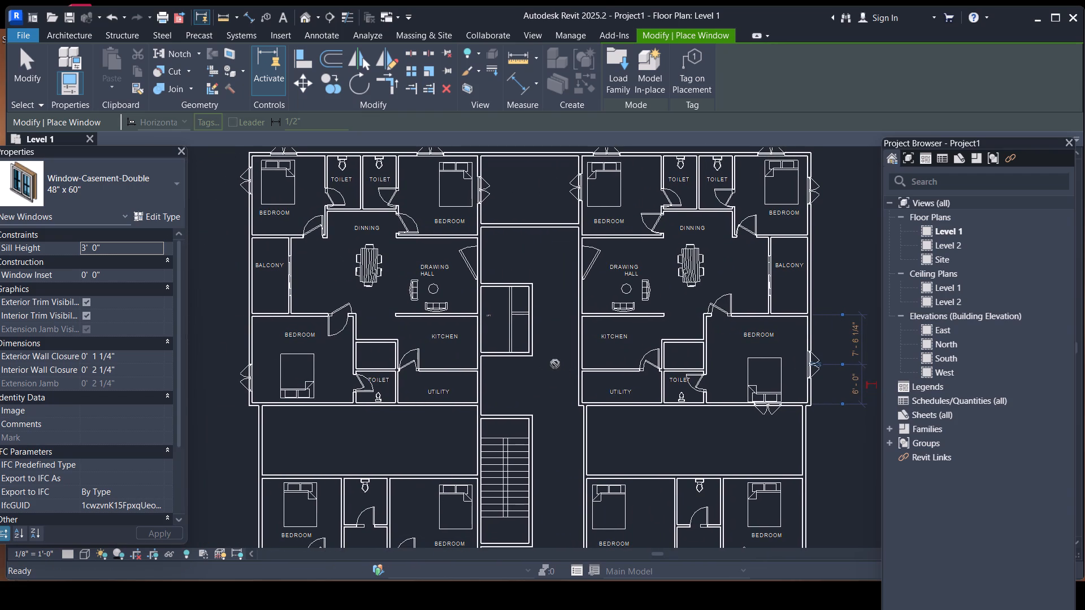
middle_drag(549, 415, 607, 259)
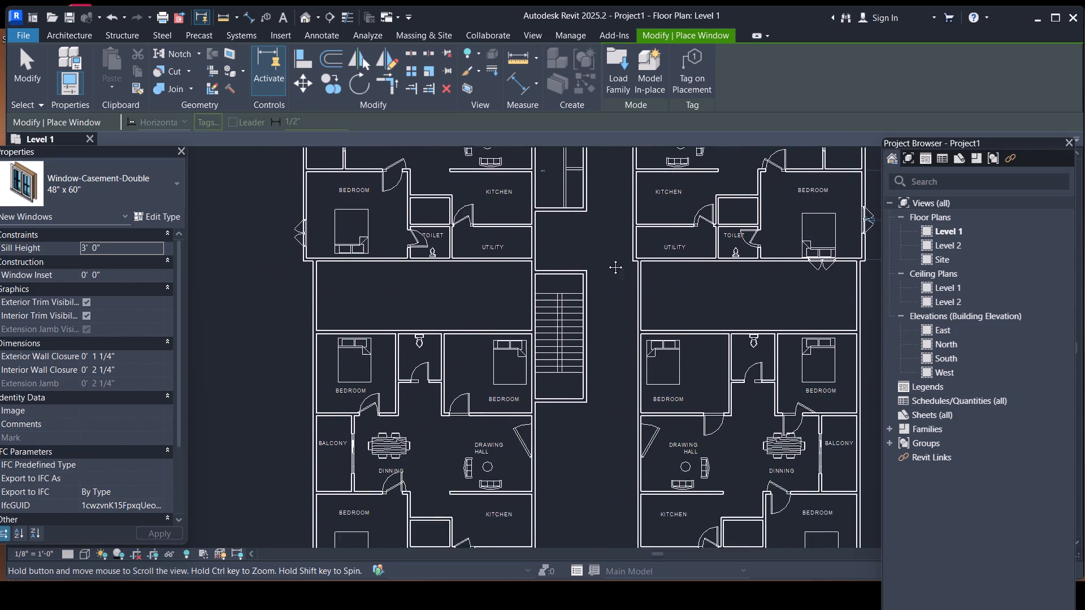
middle_drag(607, 259, 636, 194)
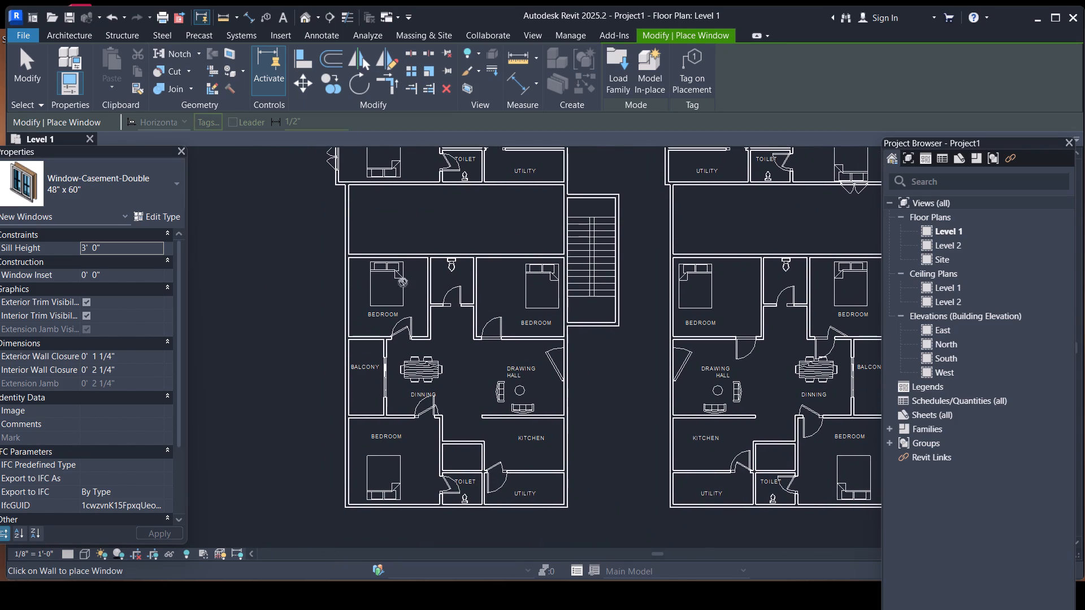
scroll(366, 262, up, 2)
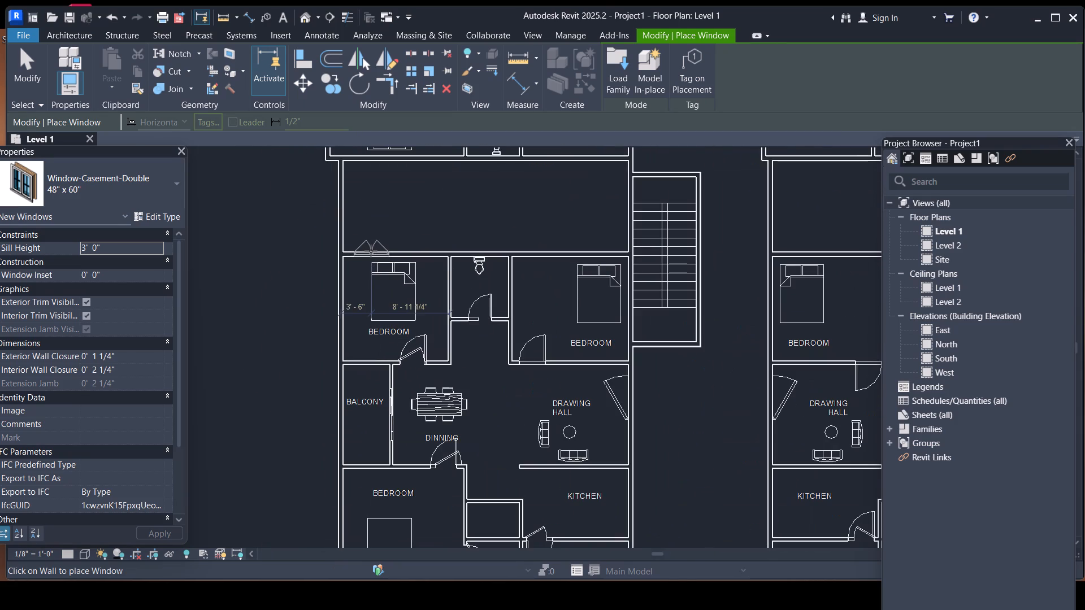
click(377, 247)
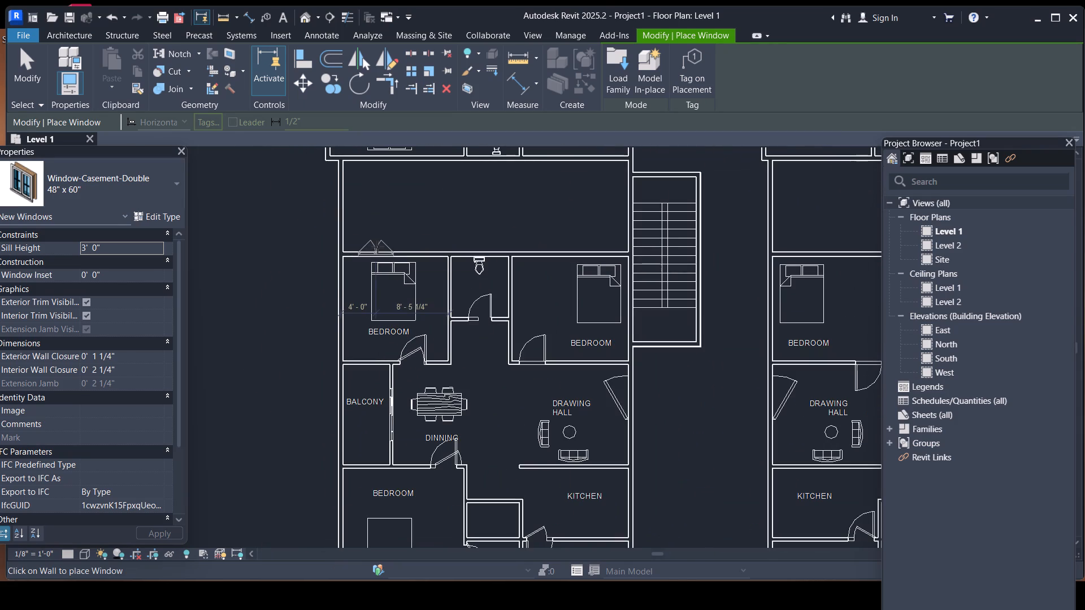
click(339, 289)
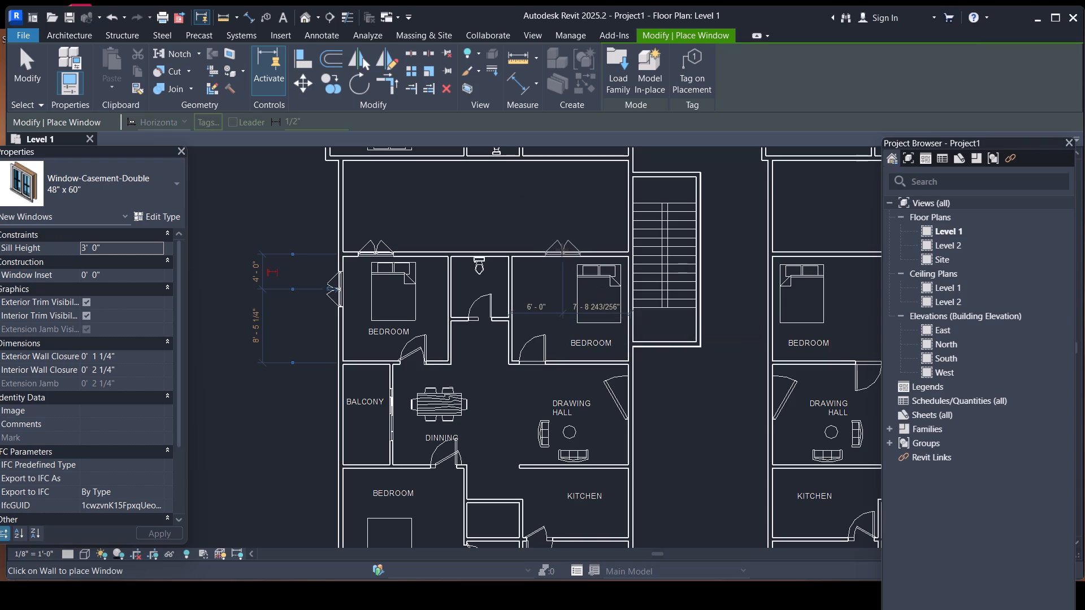
click(562, 250)
Place casement windows in the lower-left apartment's lower-left bedroom, in its outer side wall and bottom wall, each 5'6" from the building corner.
scroll(583, 204, down, 3)
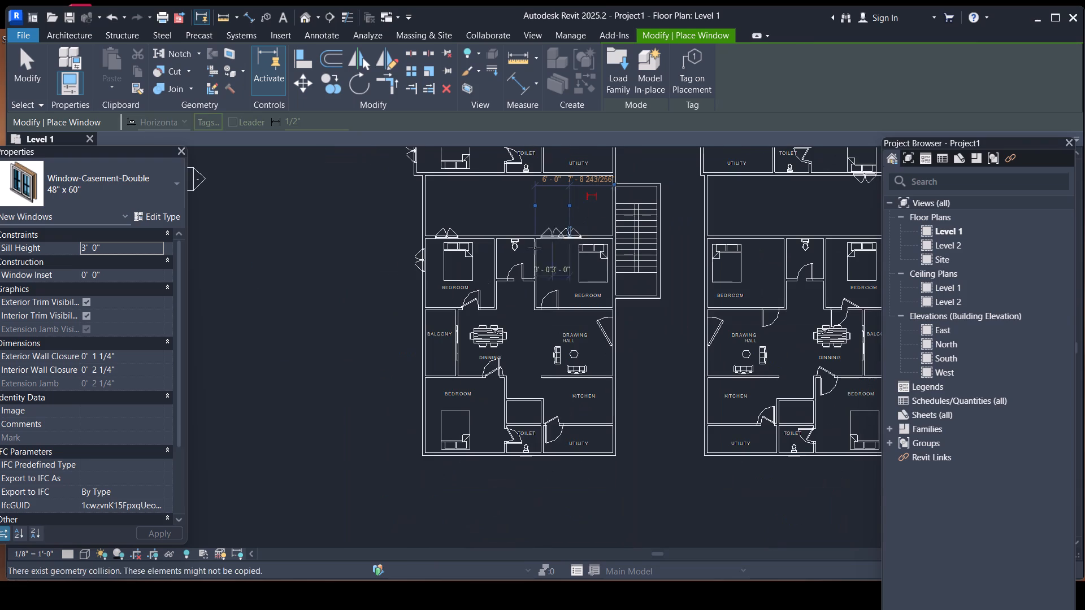
scroll(415, 421, up, 3)
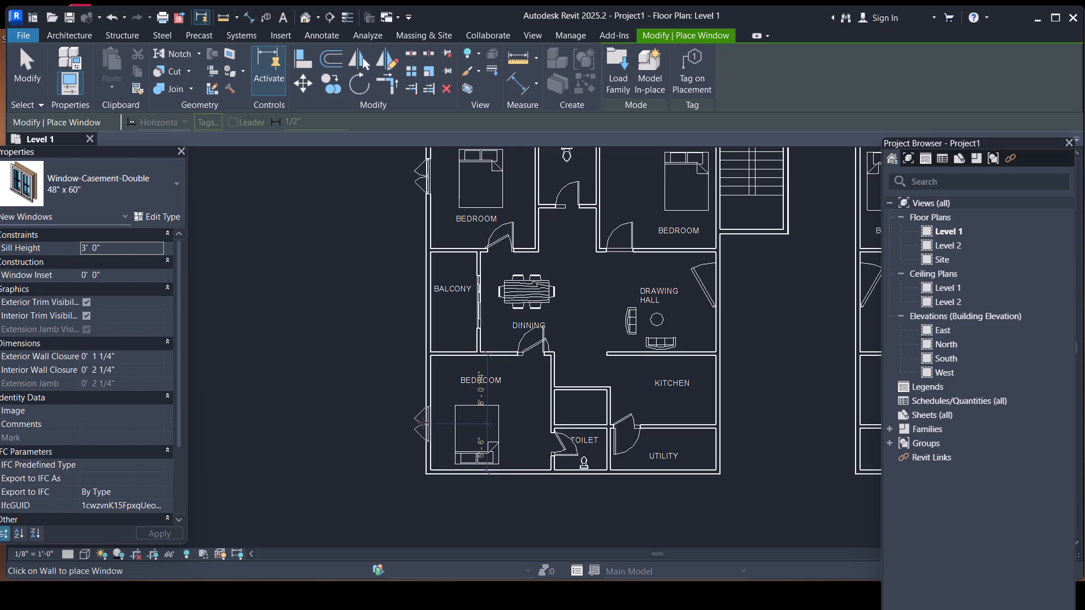
click(423, 422)
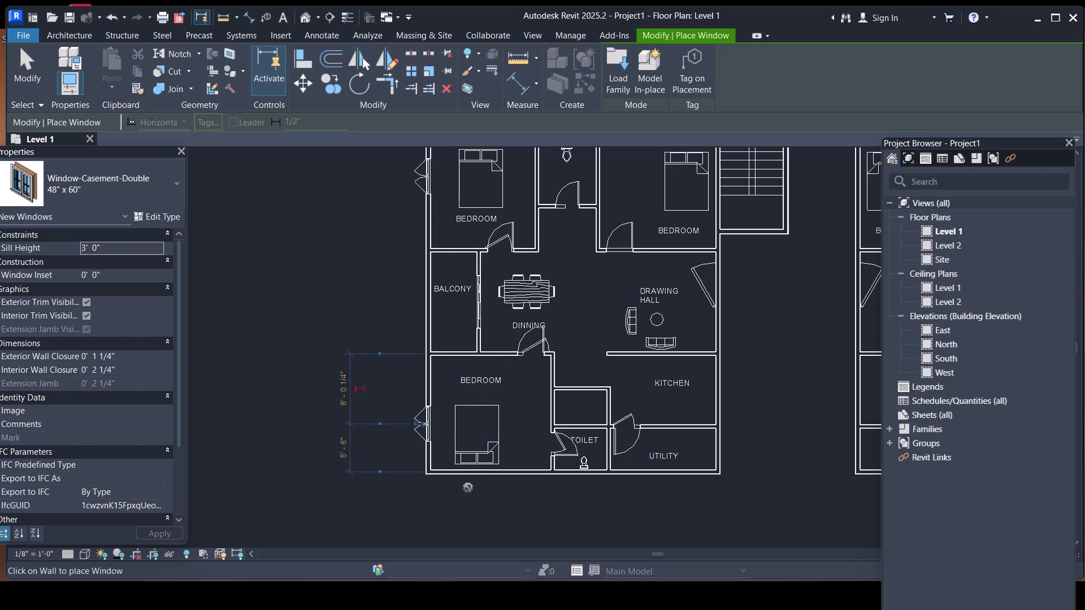
click(476, 480)
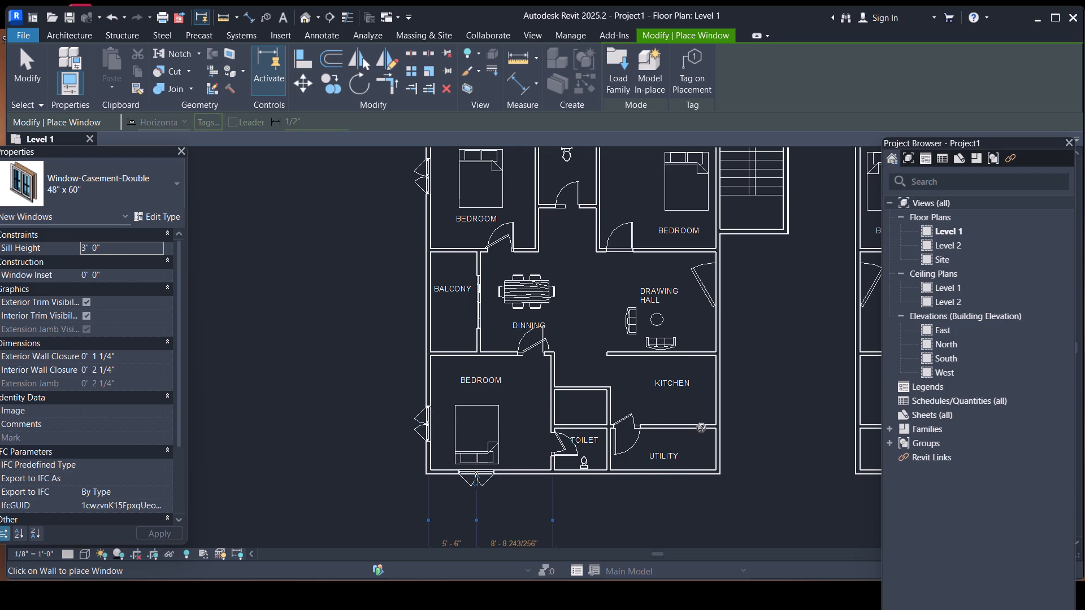
scroll(480, 320, down, 3)
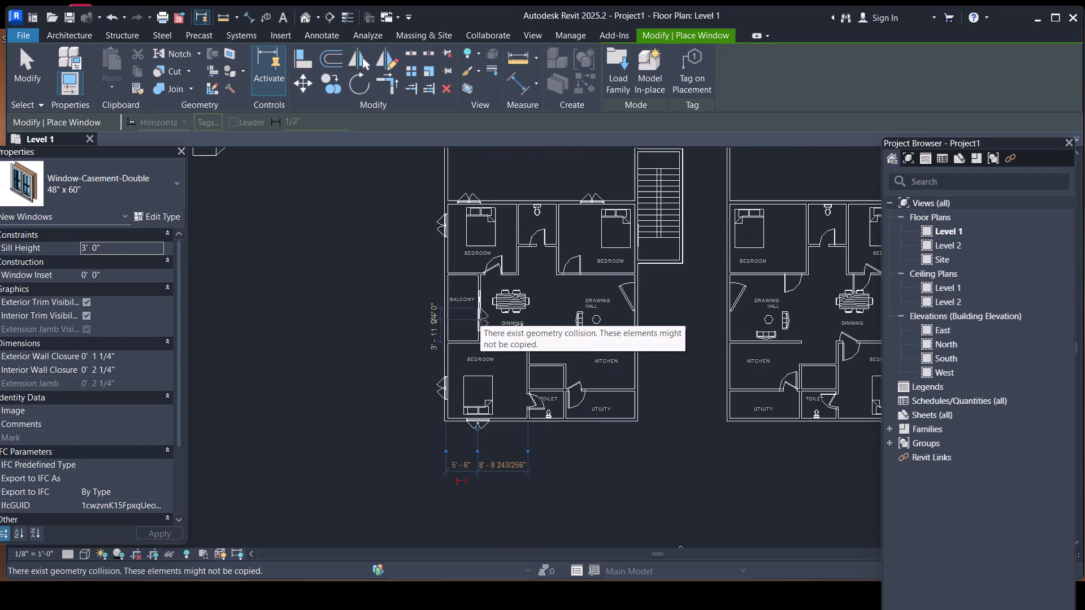
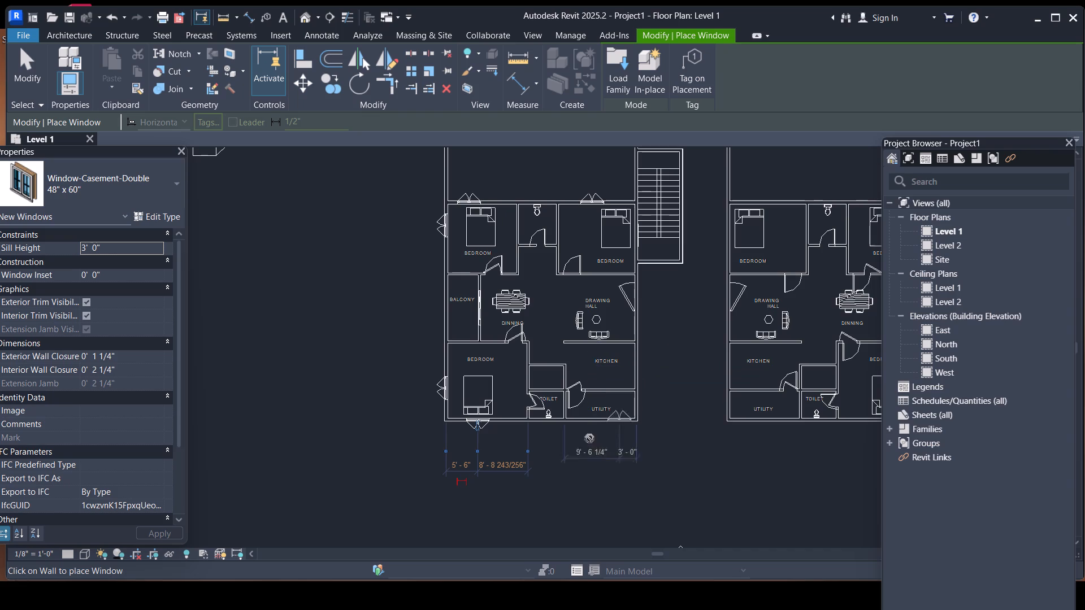
Place casement windows in the lower-right apartment's upper-left bedroom: one in the top wall, 4'6" from the shaft-side corner, and one midway along the shaft-side wall.
scroll(605, 426, down, 2)
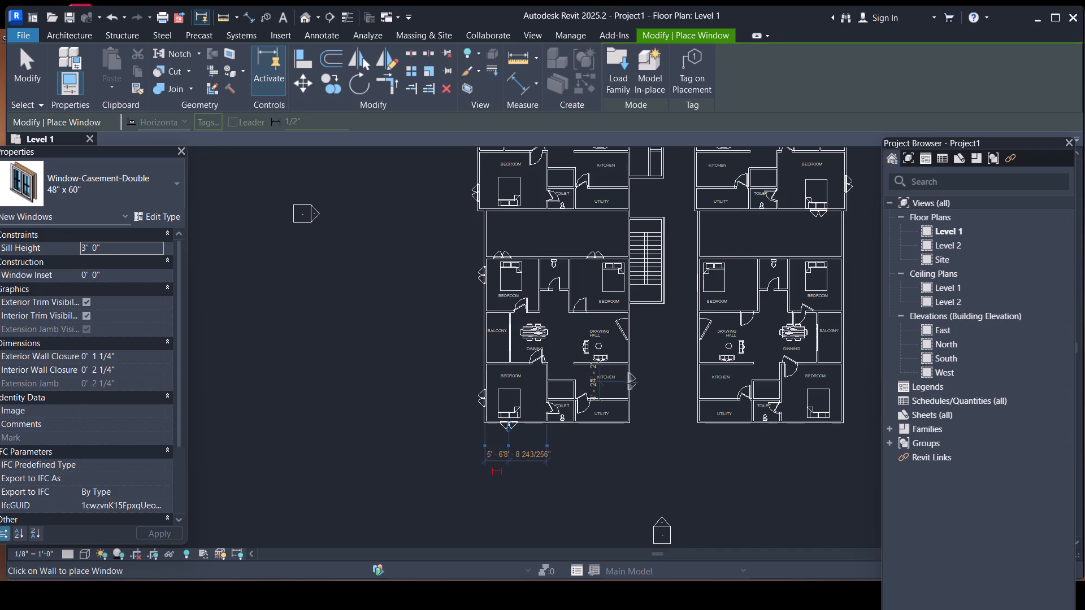
middle_drag(623, 396, 456, 421)
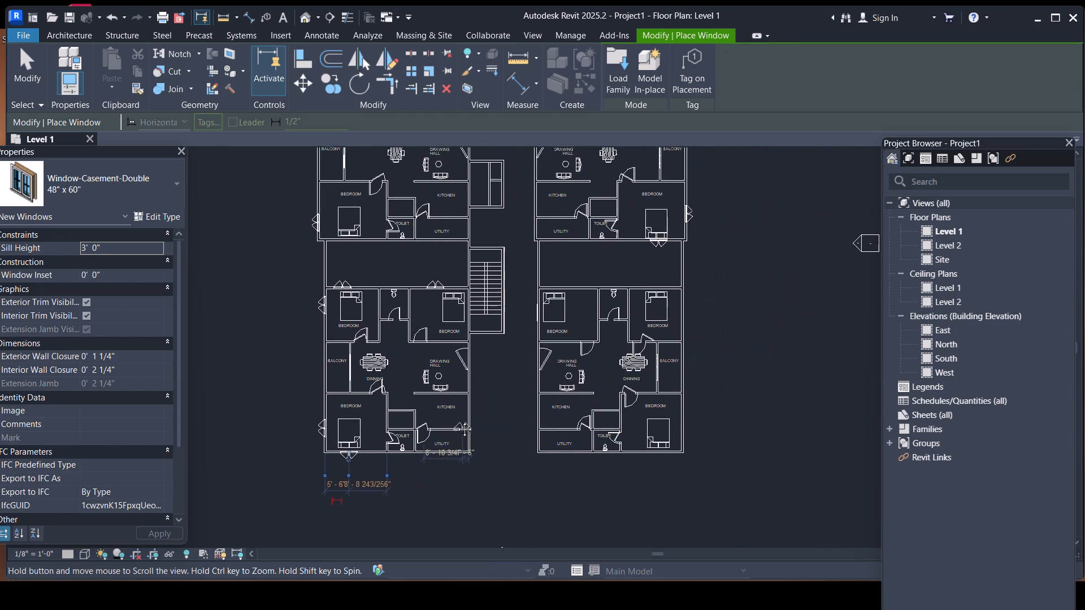
middle_drag(456, 421, 443, 407)
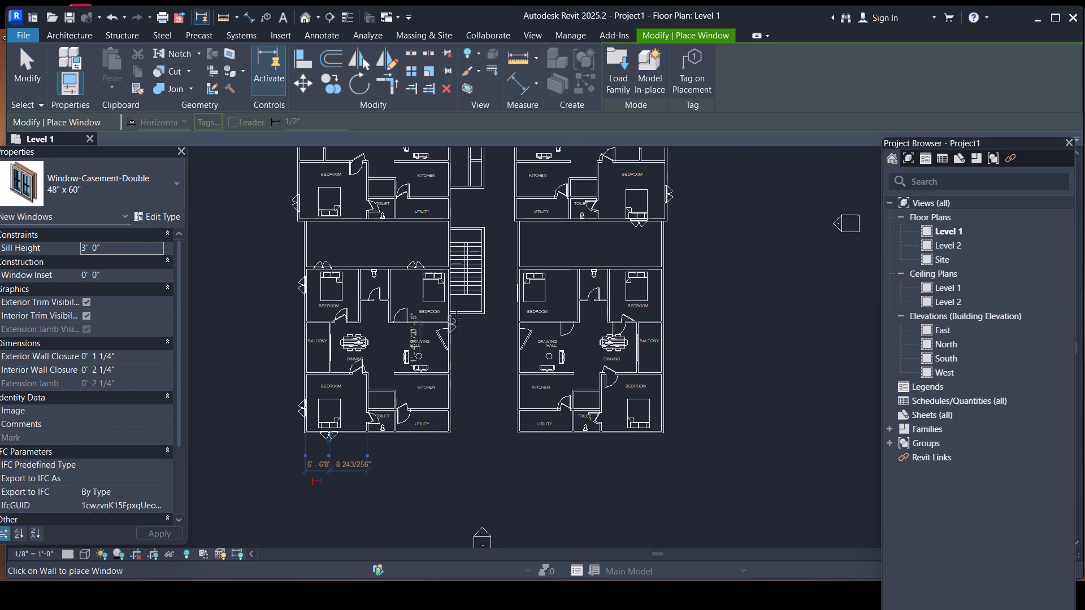
scroll(533, 258, up, 7)
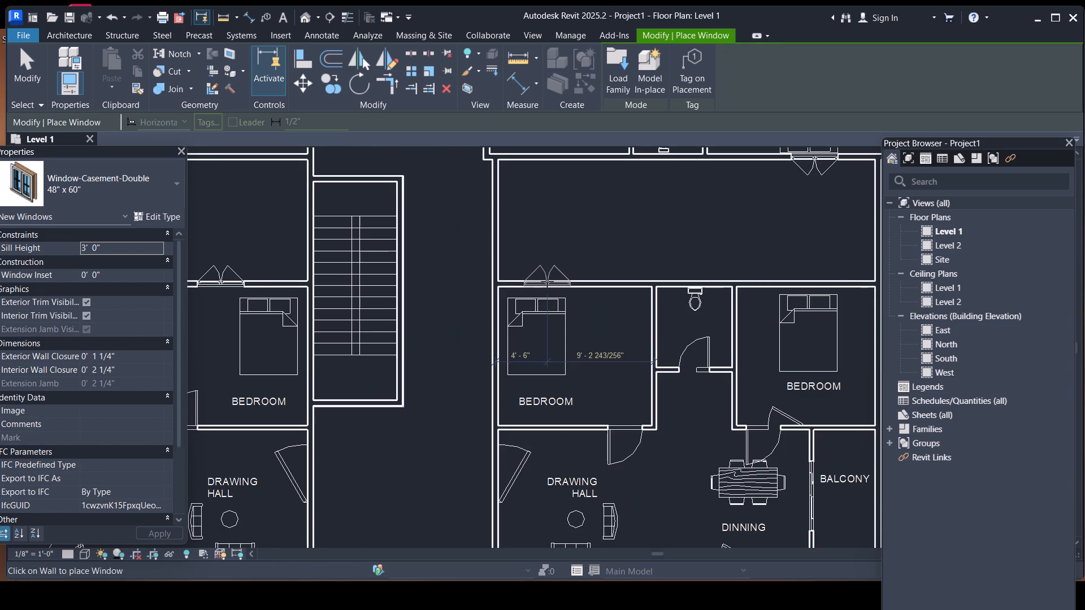
click(547, 282)
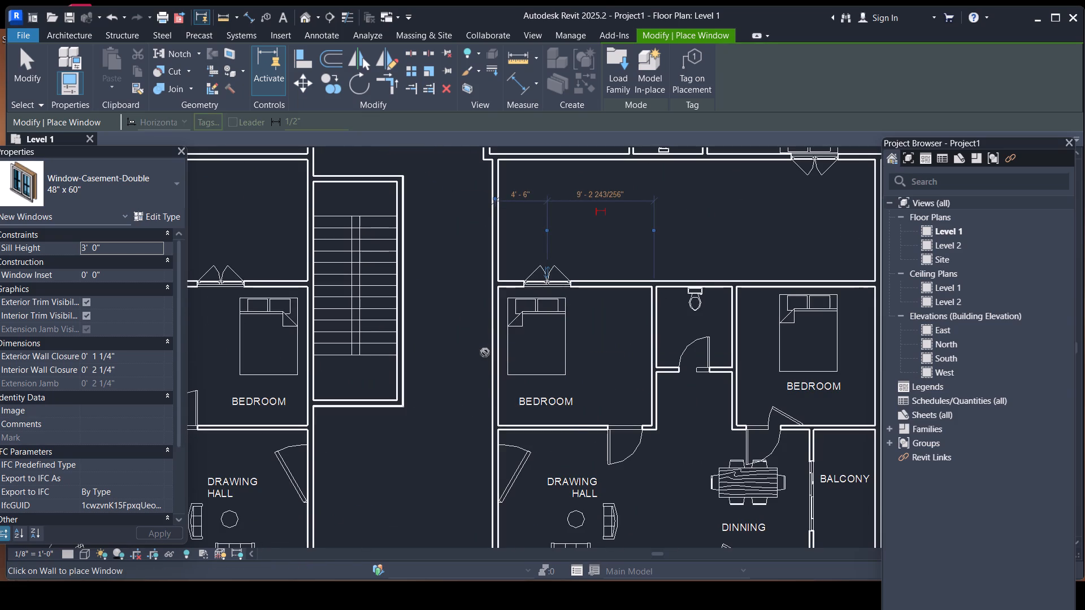
click(488, 350)
Place casement windows in the lower-right apartment's upper-right bedroom: one in the top wall, 5' from the outer corner, and one midway along the outer wall.
scroll(483, 267, down, 3)
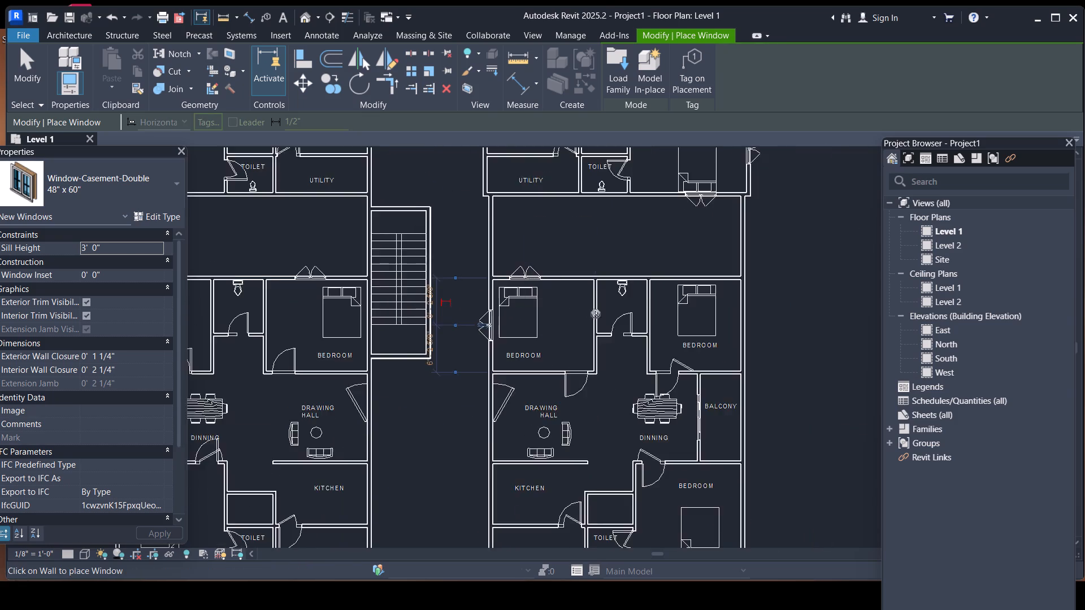
scroll(596, 314, down, 3)
scroll(671, 306, up, 3)
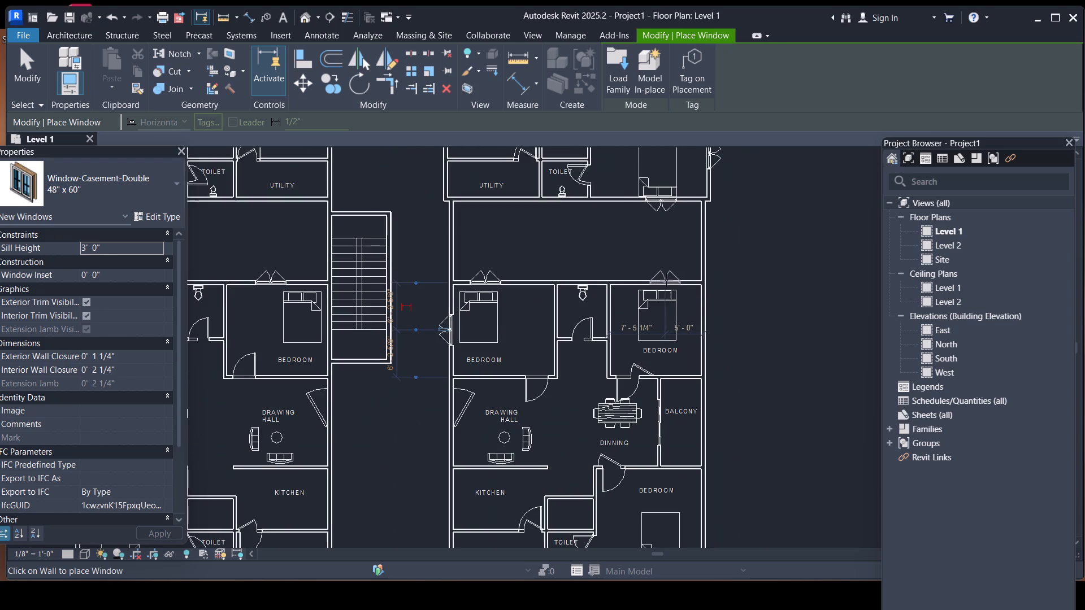
click(666, 280)
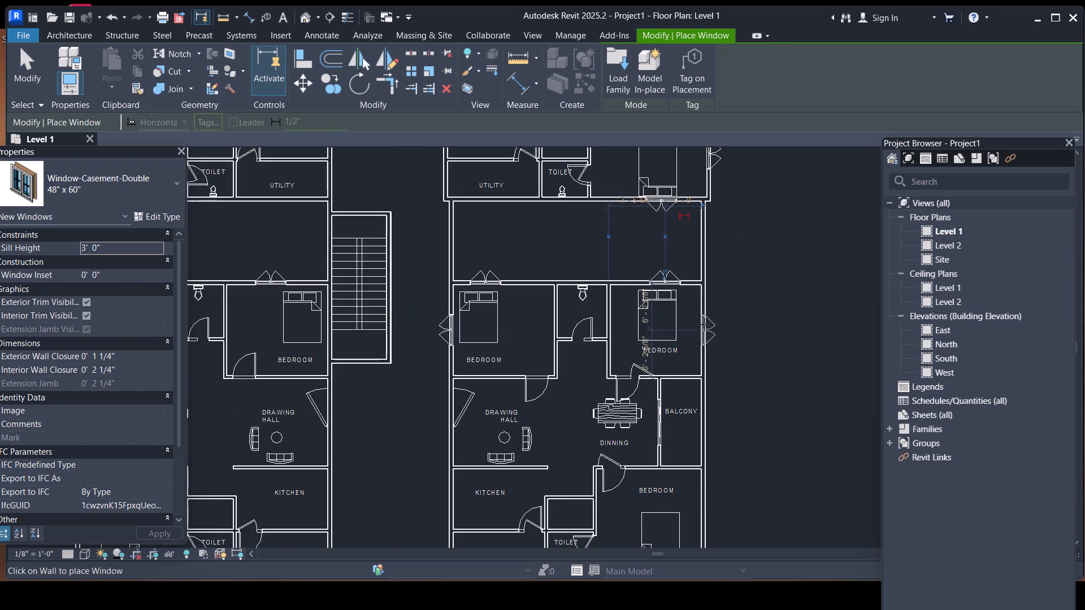
click(704, 324)
Place casement windows in the lower-right apartment's lower-right bedroom: outer wall, 4' from the building corner, and bottom wall, 5'6" from that corner.
scroll(714, 299, down, 5)
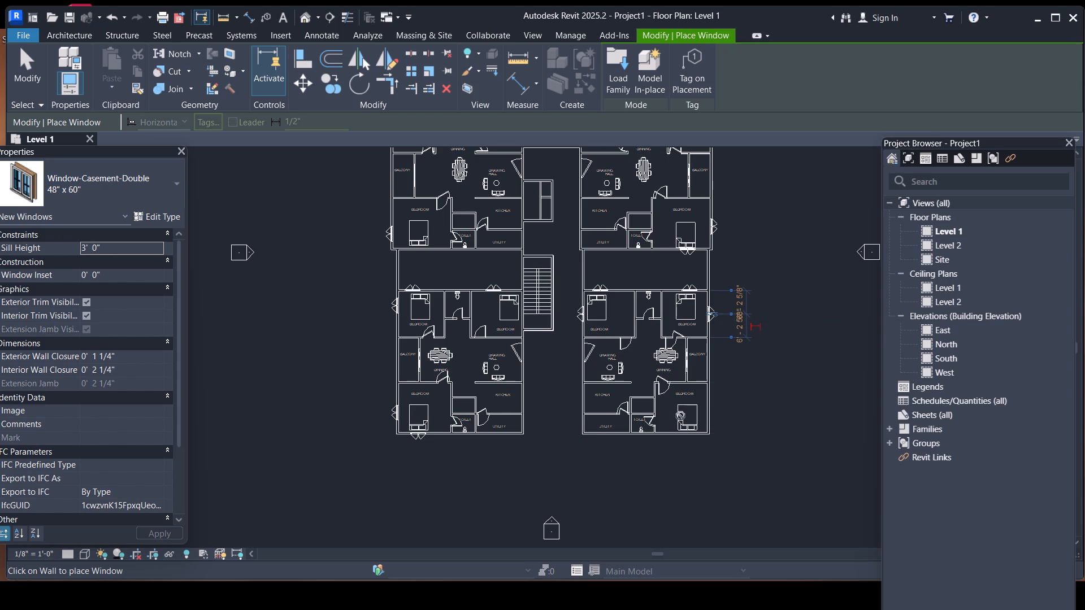
scroll(719, 410, up, 6)
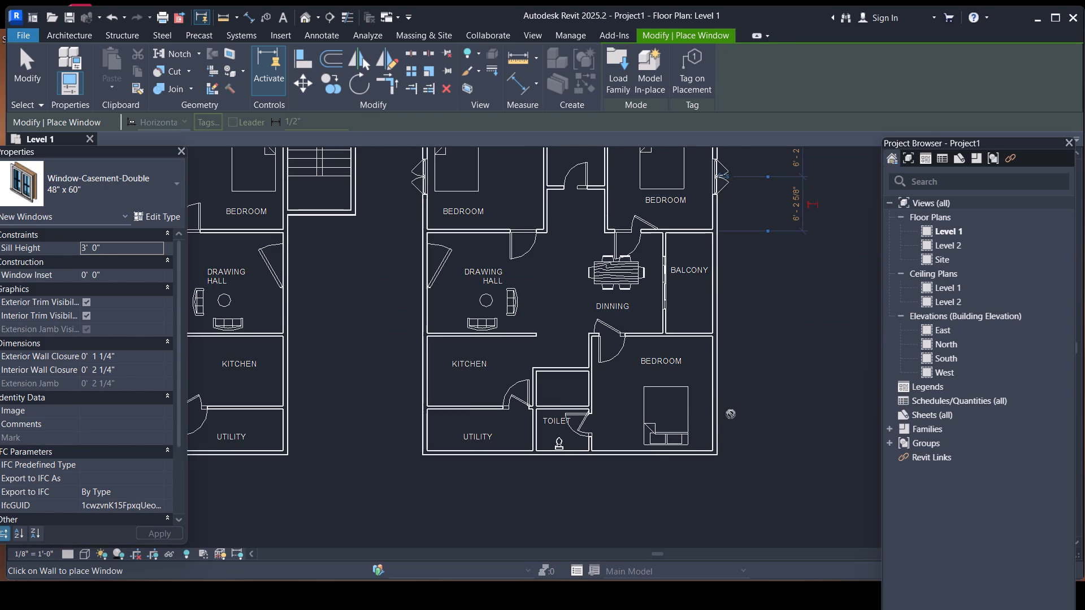
click(719, 416)
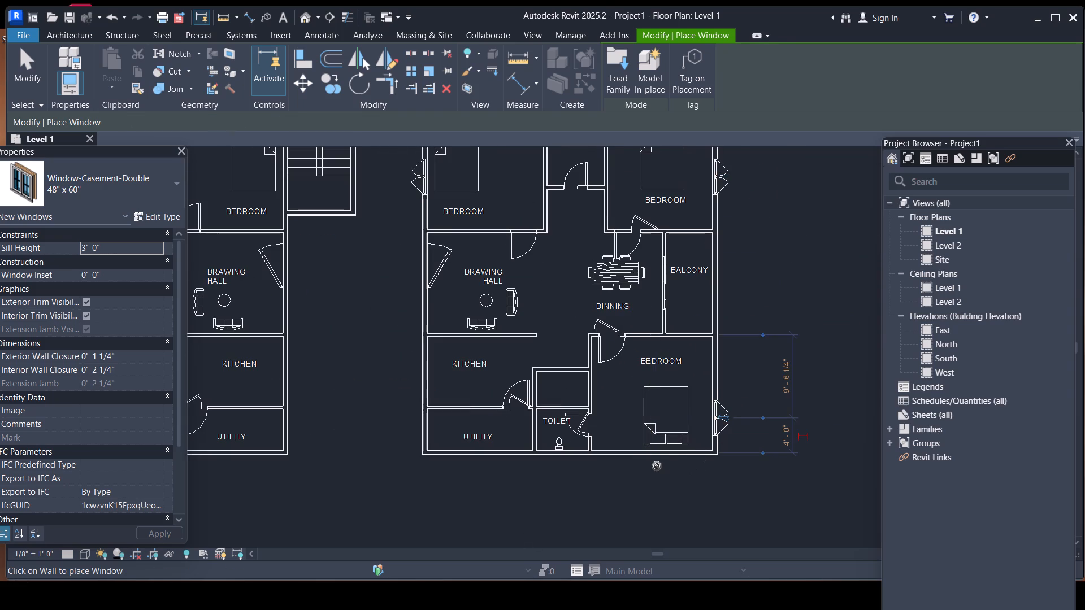
click(665, 456)
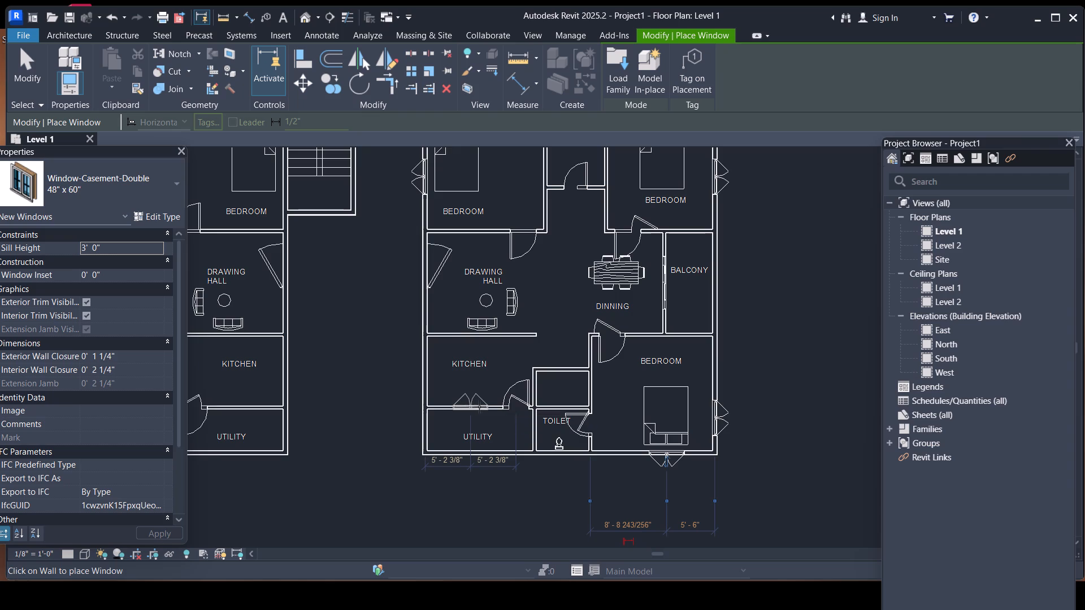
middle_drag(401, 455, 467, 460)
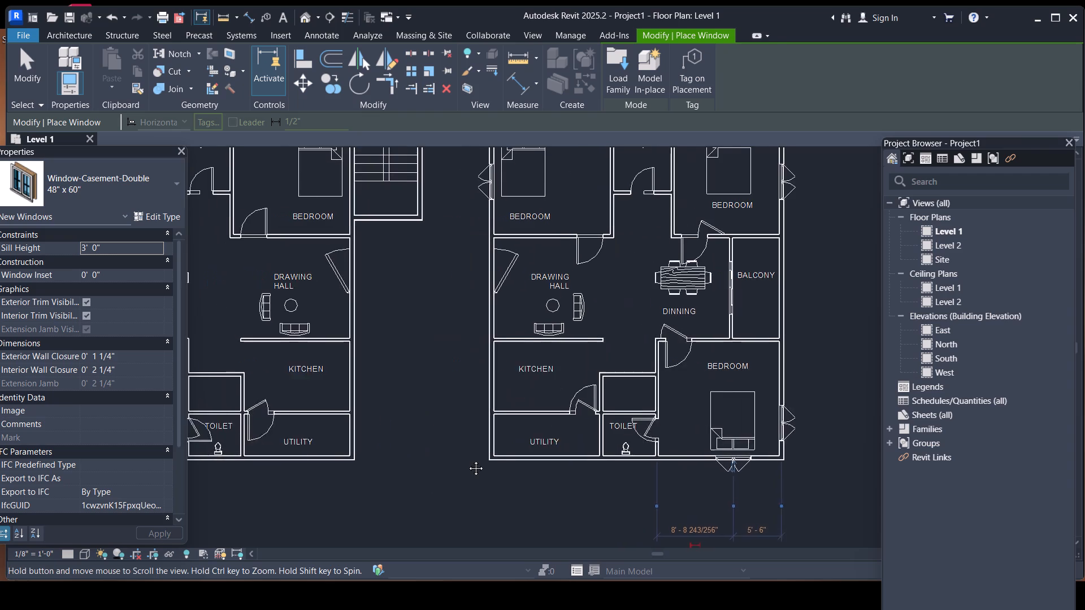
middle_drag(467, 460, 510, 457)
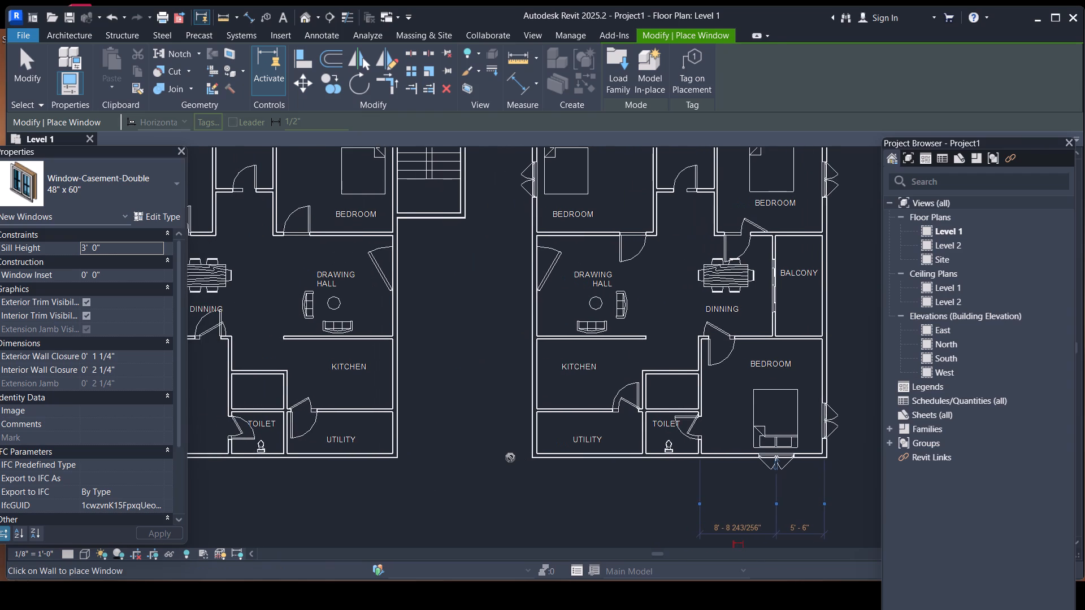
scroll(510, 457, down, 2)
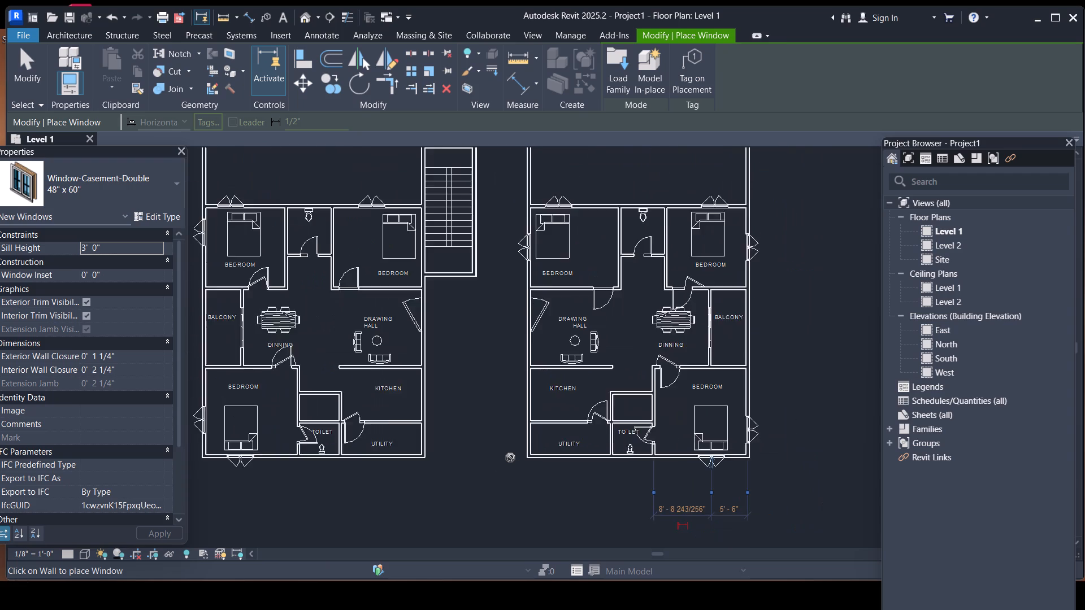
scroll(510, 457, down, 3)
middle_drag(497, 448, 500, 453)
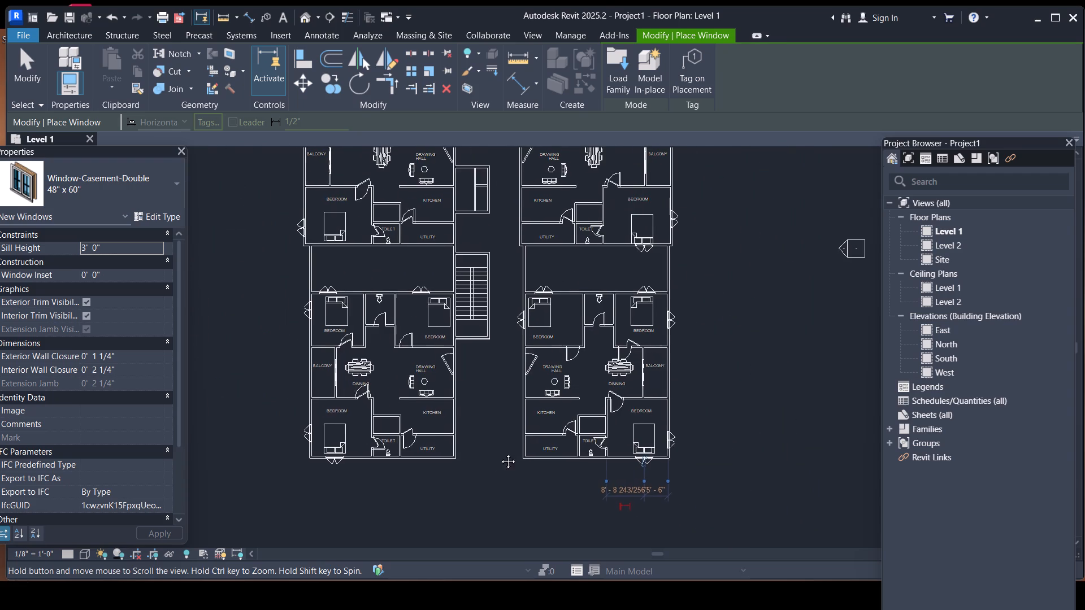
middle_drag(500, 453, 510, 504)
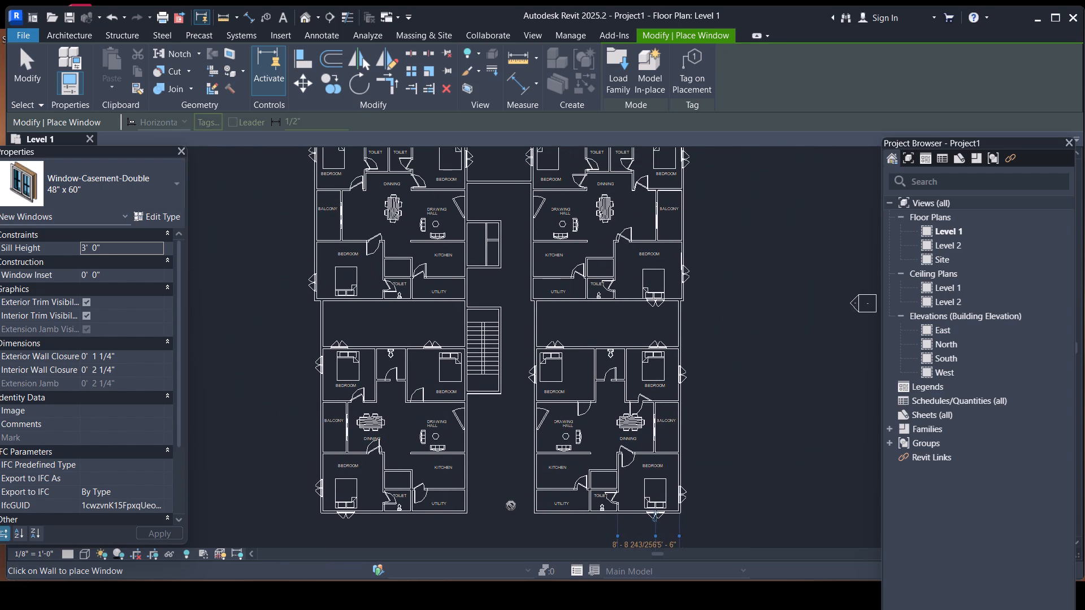
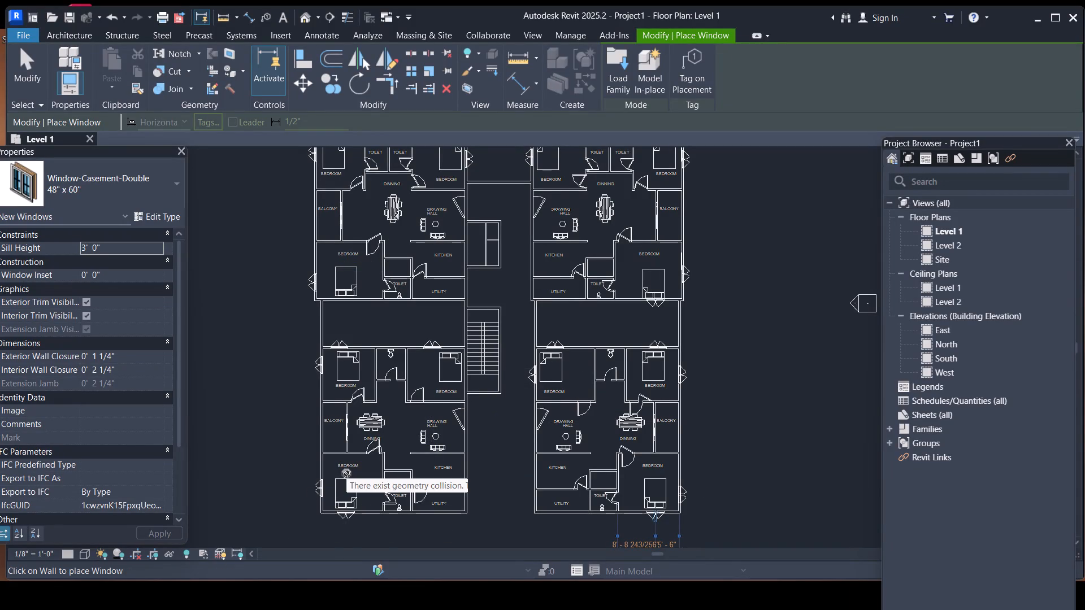
End the 48" x 60" window placement and dismiss the save reminder without saving.
scroll(348, 469, down, 1)
scroll(389, 407, down, 2)
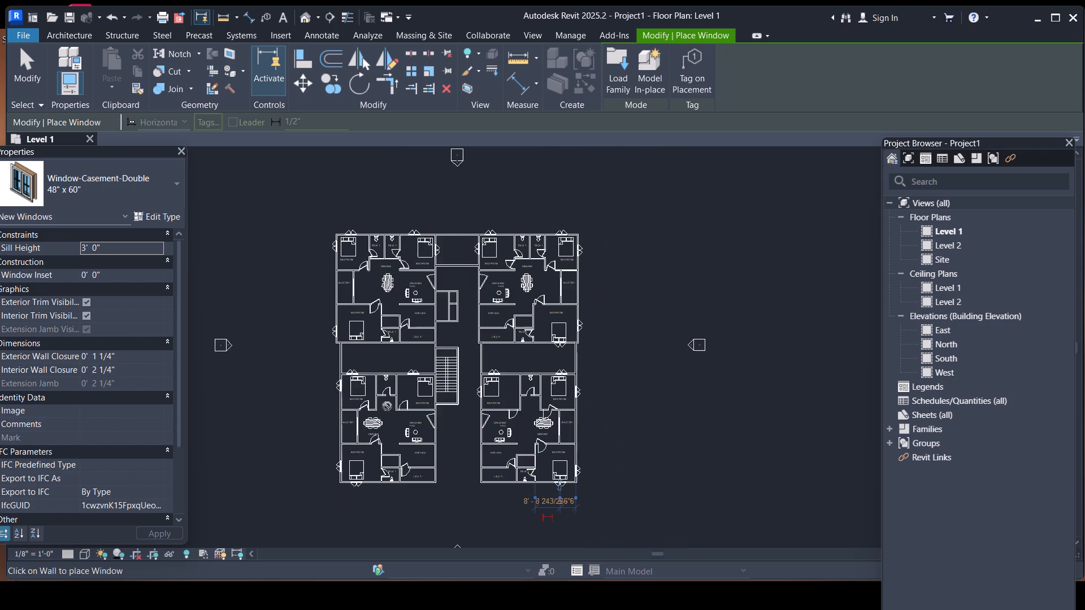
scroll(307, 407, up, 1)
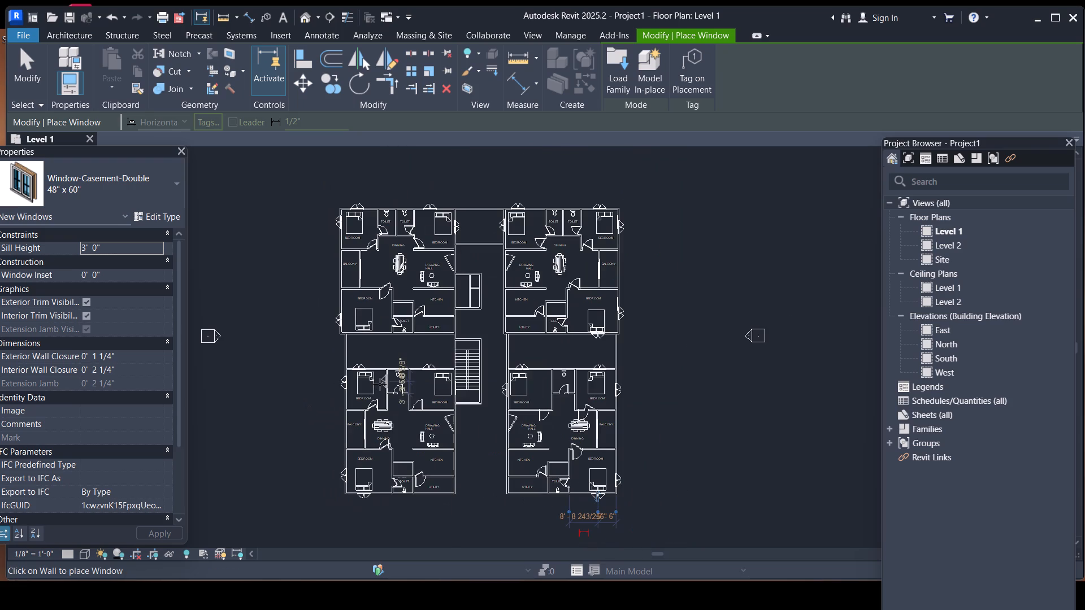
key(Escape)
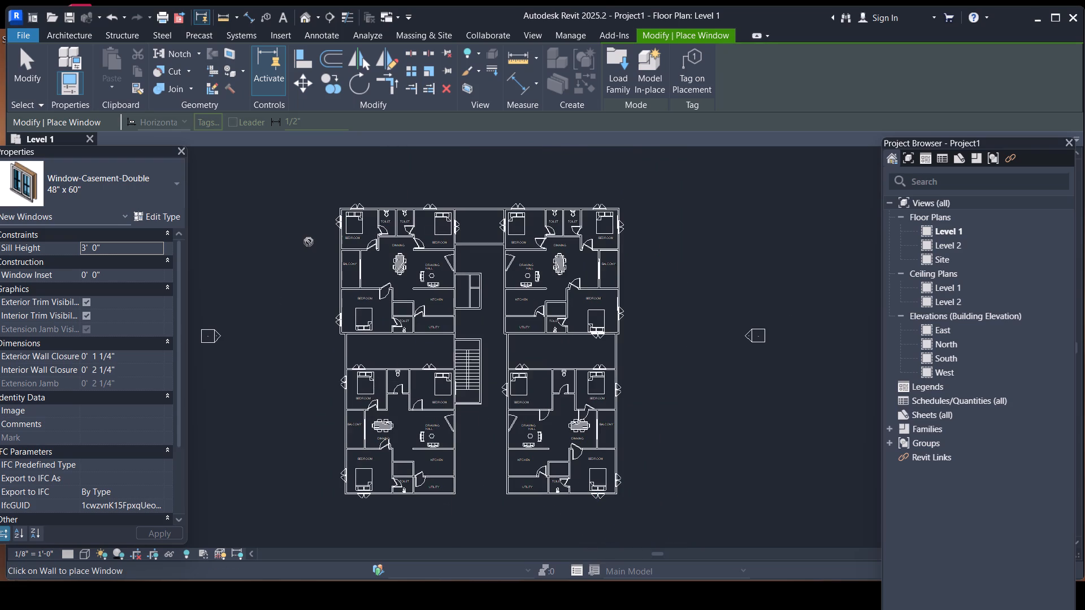
key(Escape)
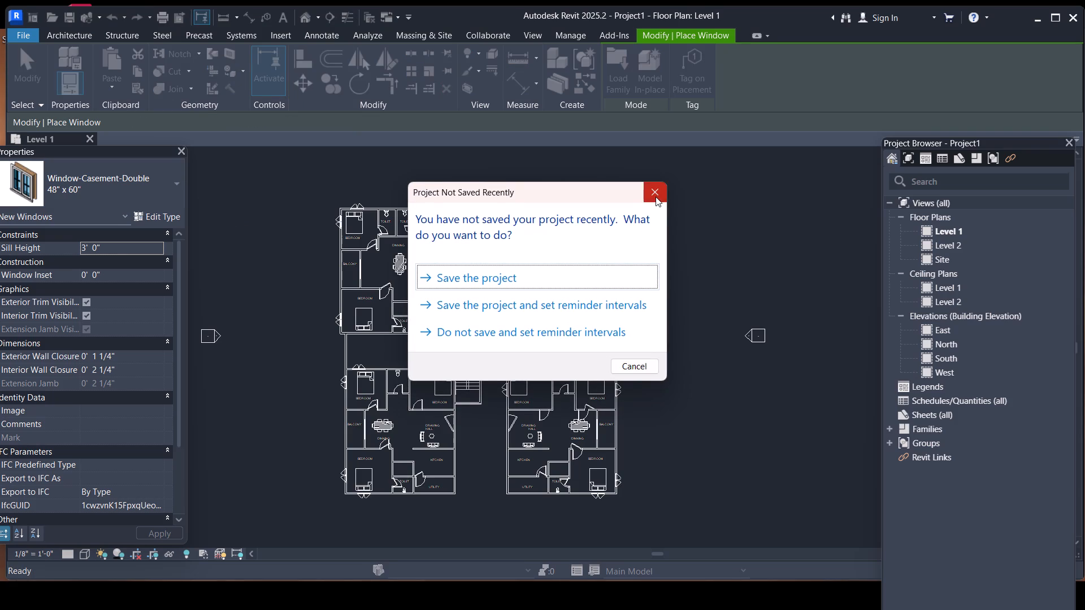
click(656, 197)
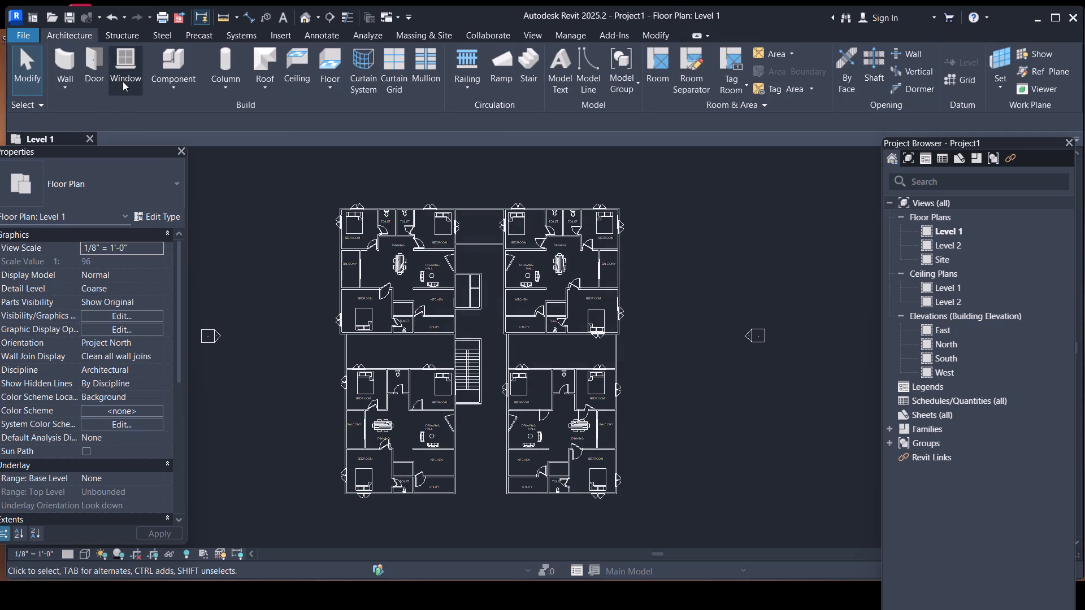
Start placing the 34" x 36" Window-Casement-Double type and set its type width and height to 2' each.
click(123, 81)
click(174, 186)
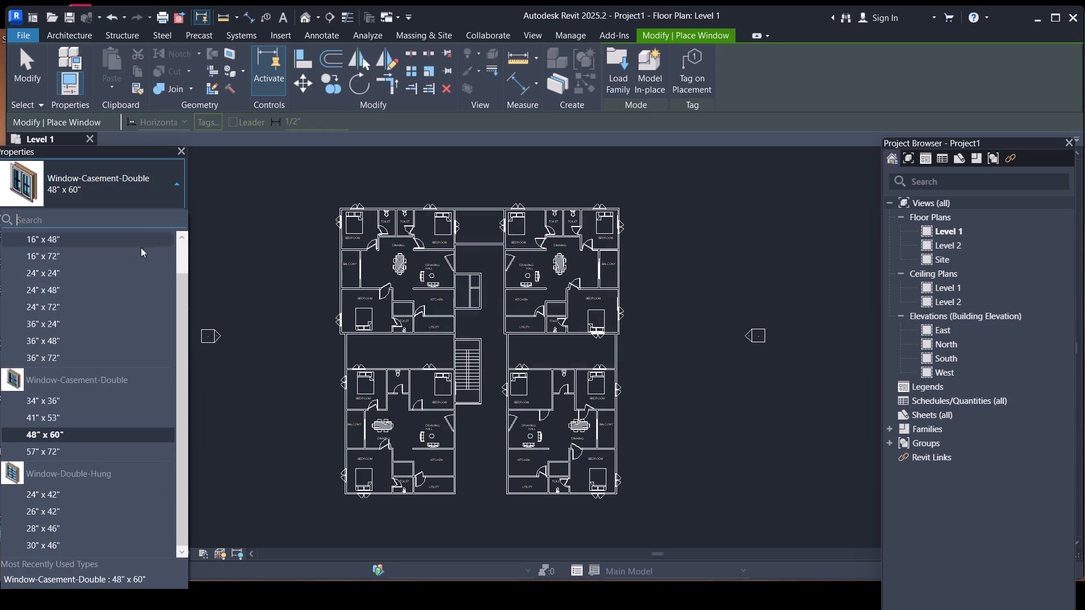
click(64, 404)
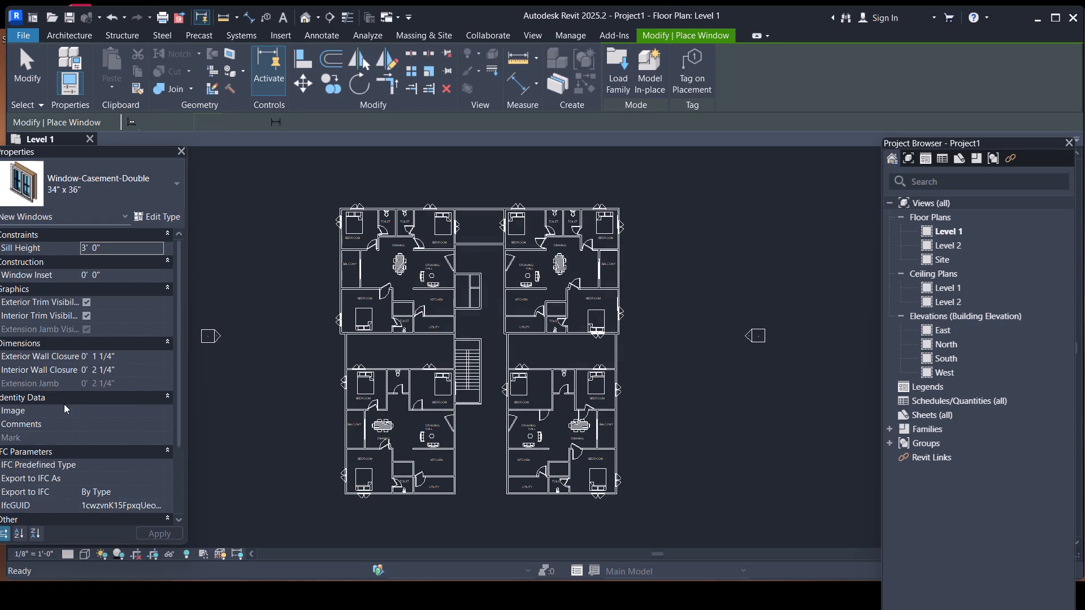
click(161, 216)
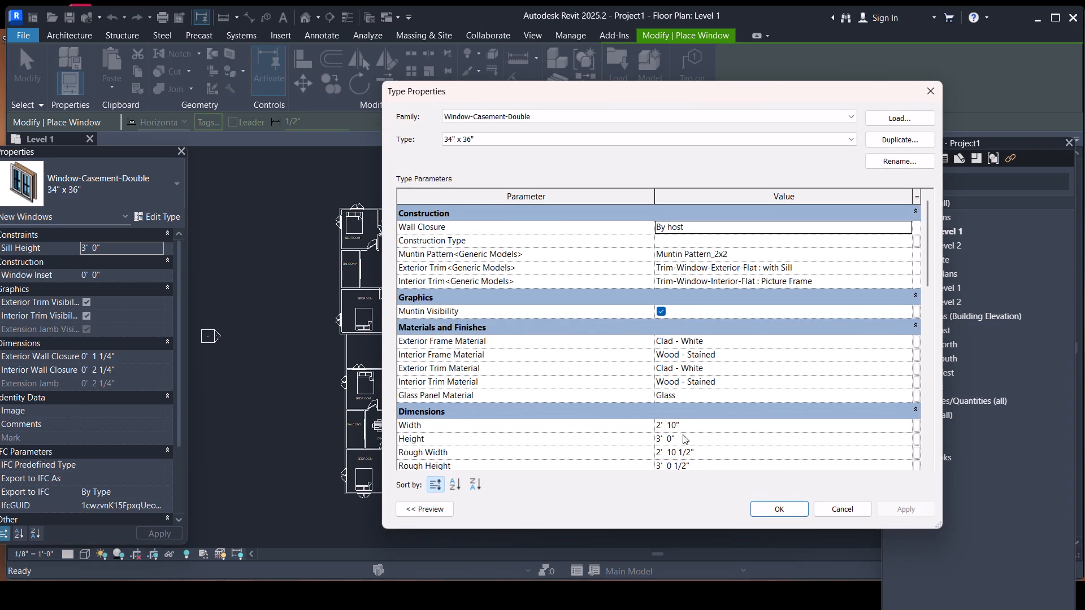
click(696, 425)
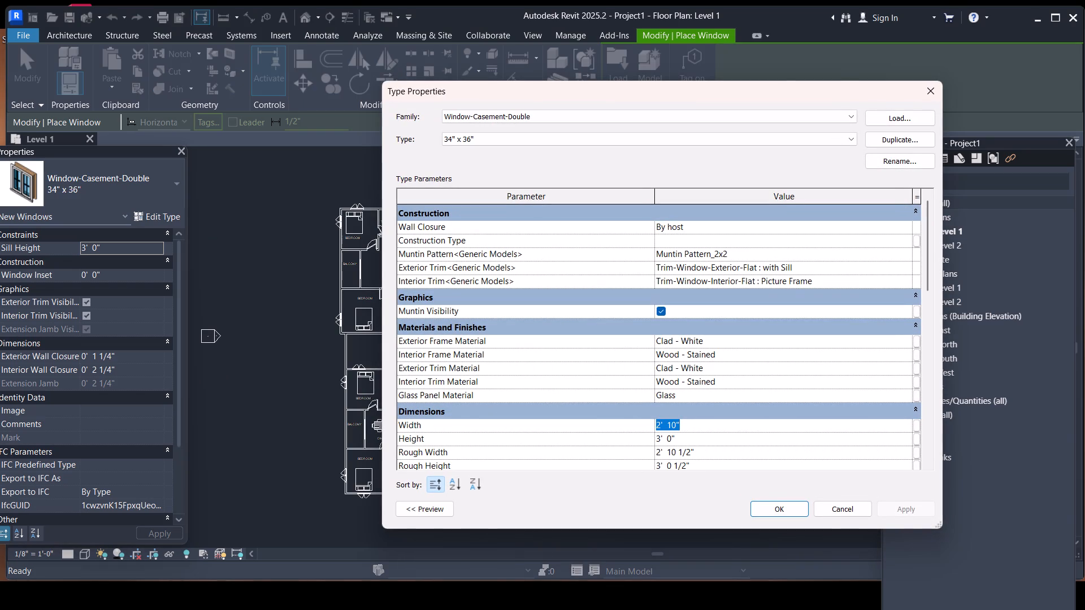
key(BackSpace)
text(2')
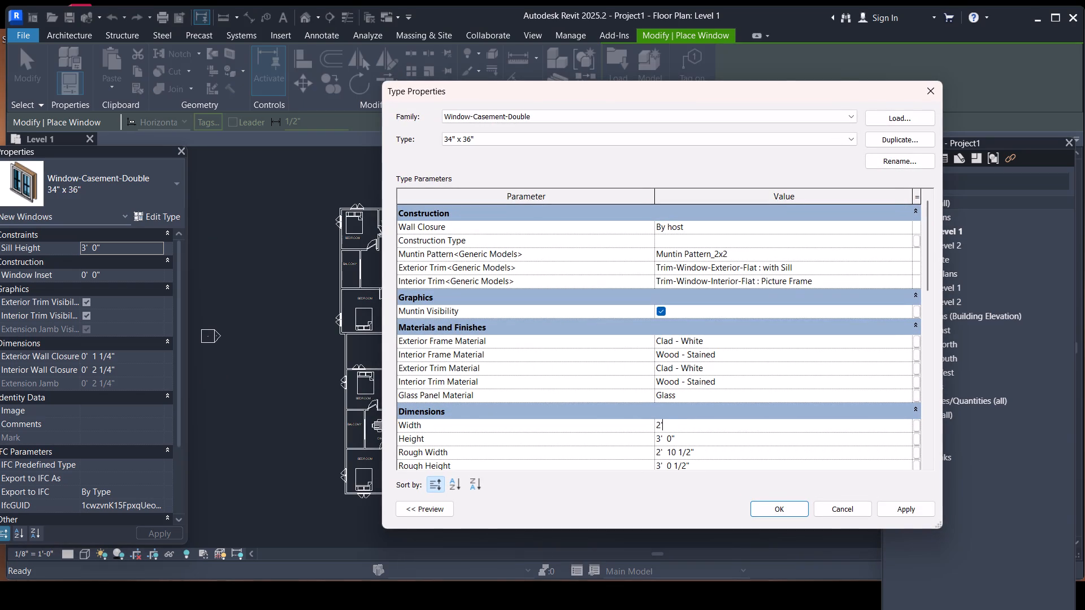
click(702, 437)
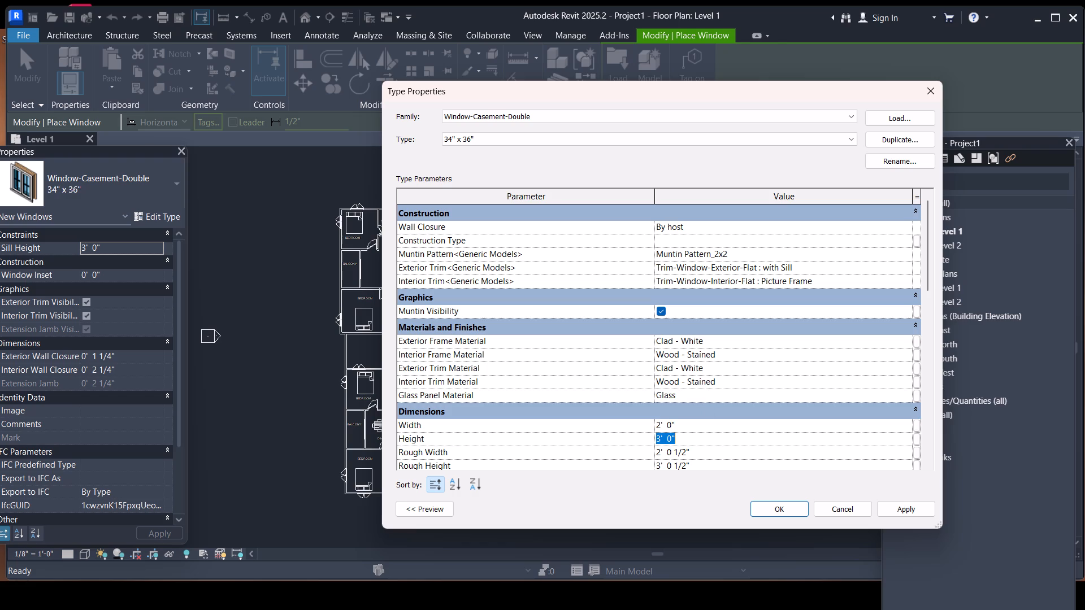
key(BackSpace)
text(2')
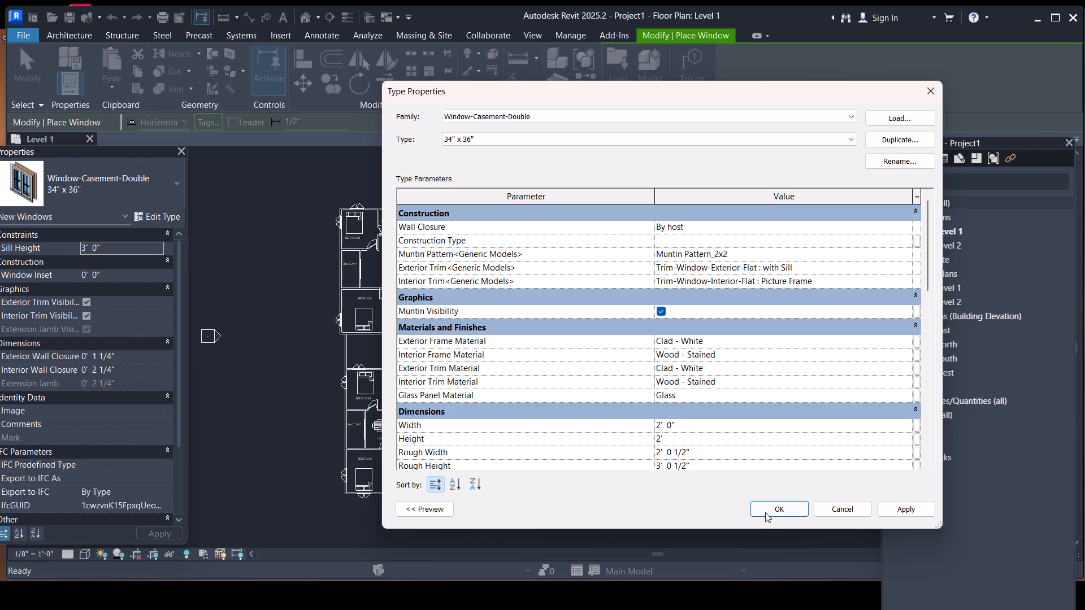
click(765, 512)
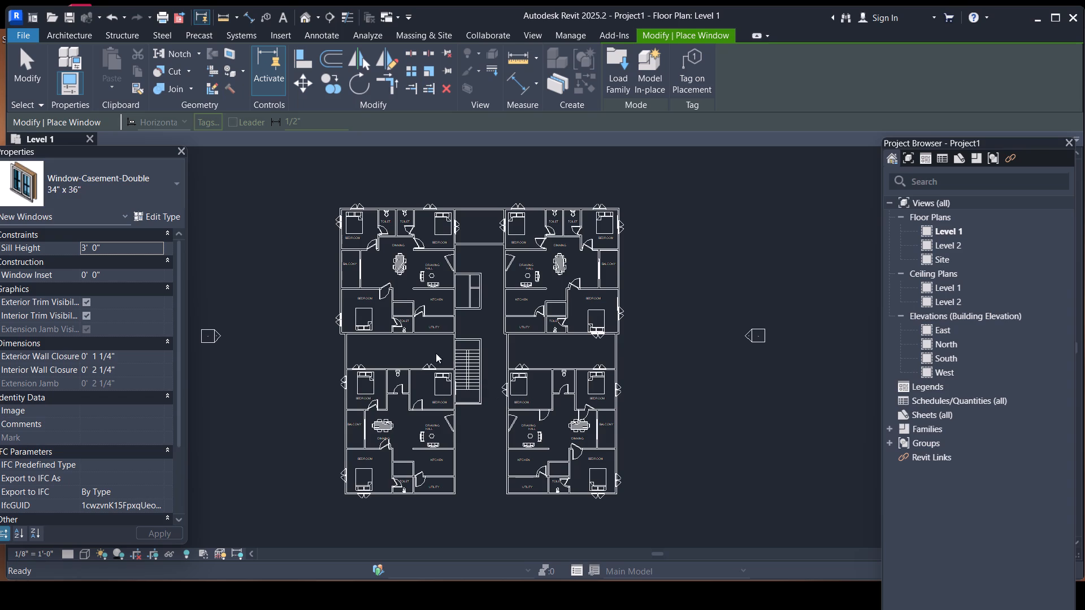
Place small casement windows in the upper-left apartment's two top toilets: 2'4" from the left bedroom wall and 2'6" from the shared partition.
scroll(387, 165, up, 4)
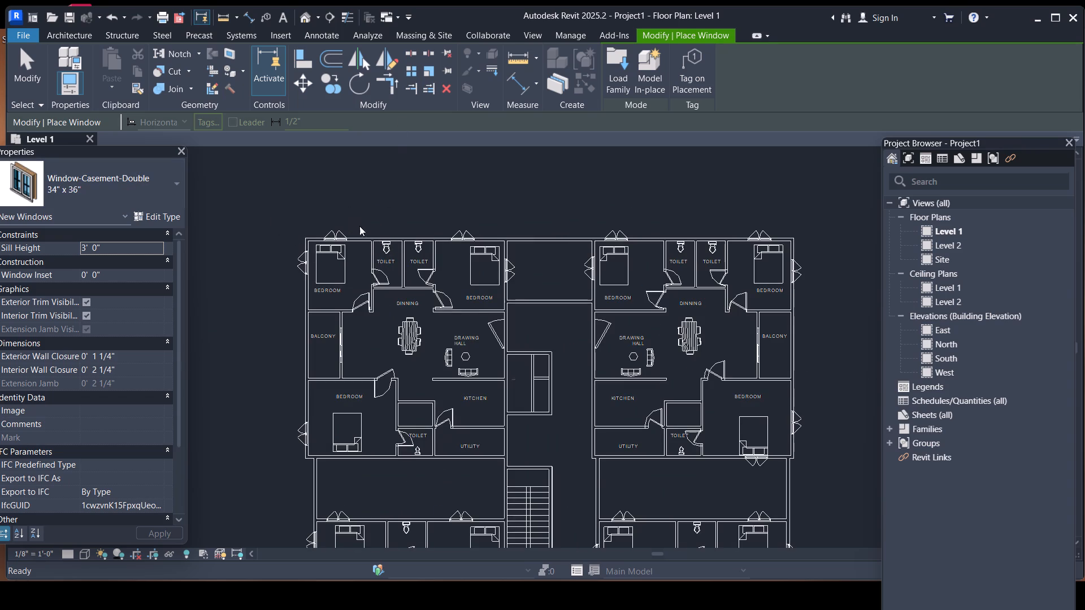
click(112, 197)
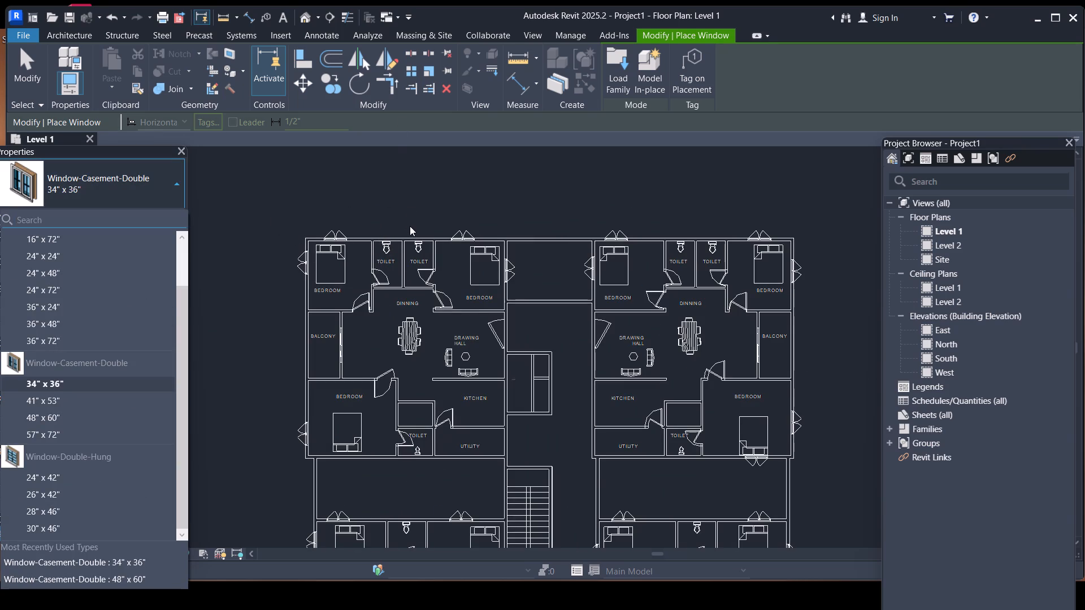
key(Escape)
scroll(390, 236, up, 7)
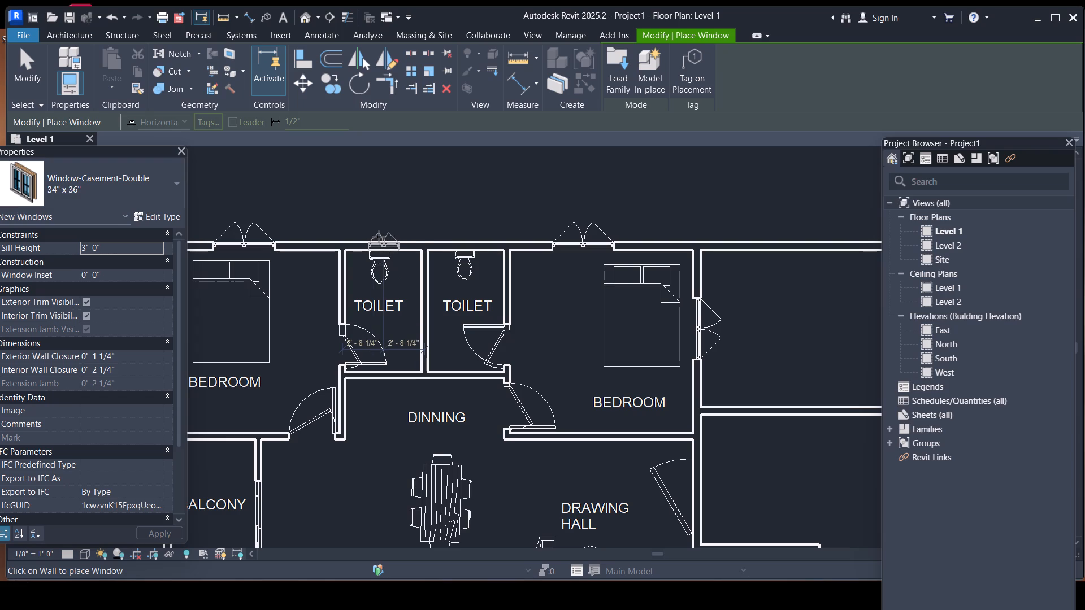
scroll(379, 237, up, 5)
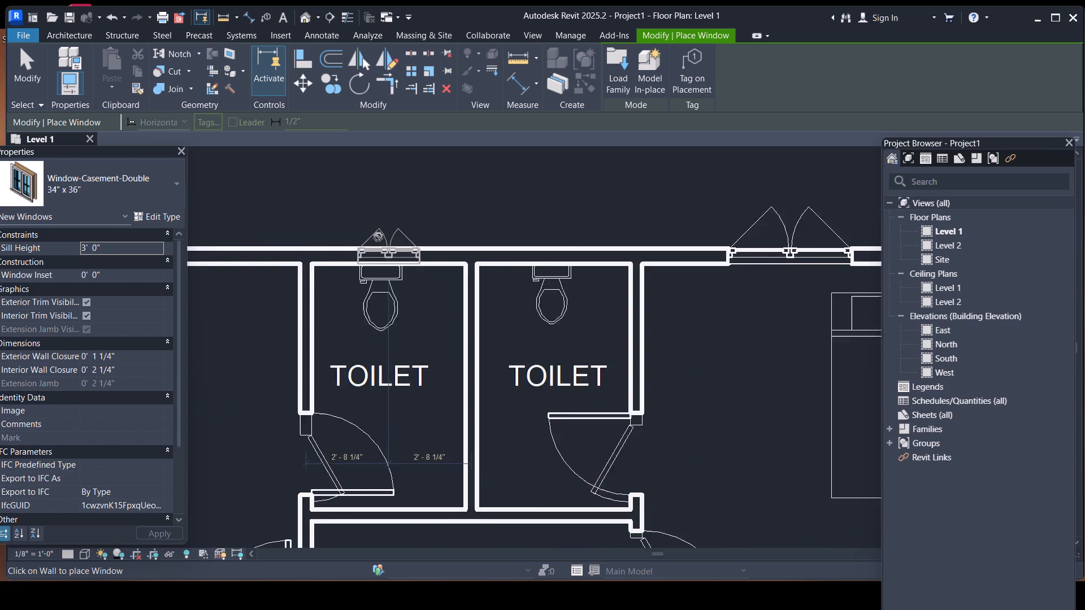
scroll(378, 237, up, 3)
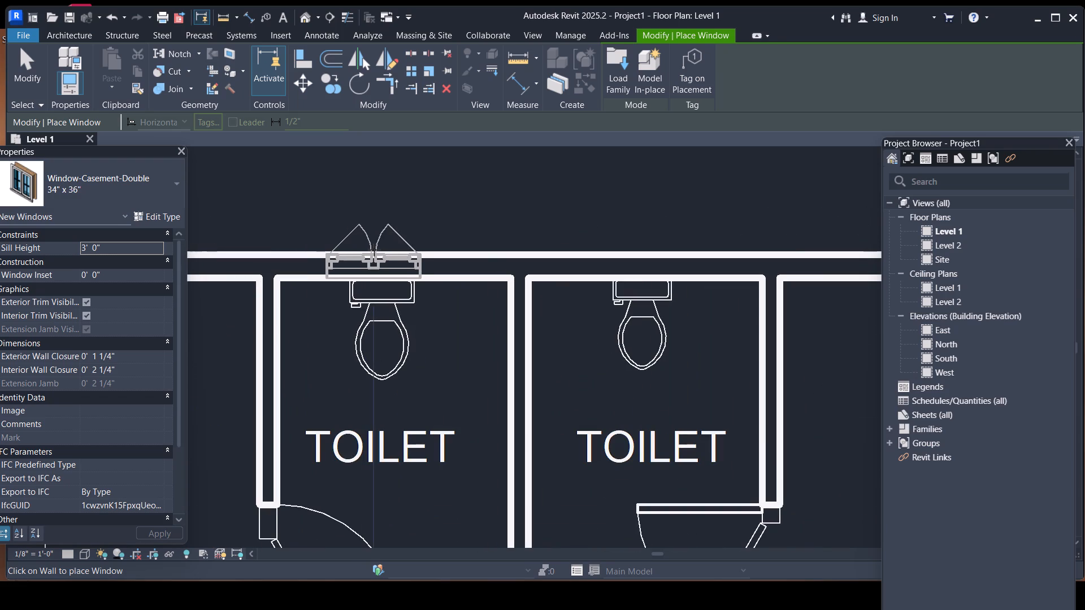
click(378, 250)
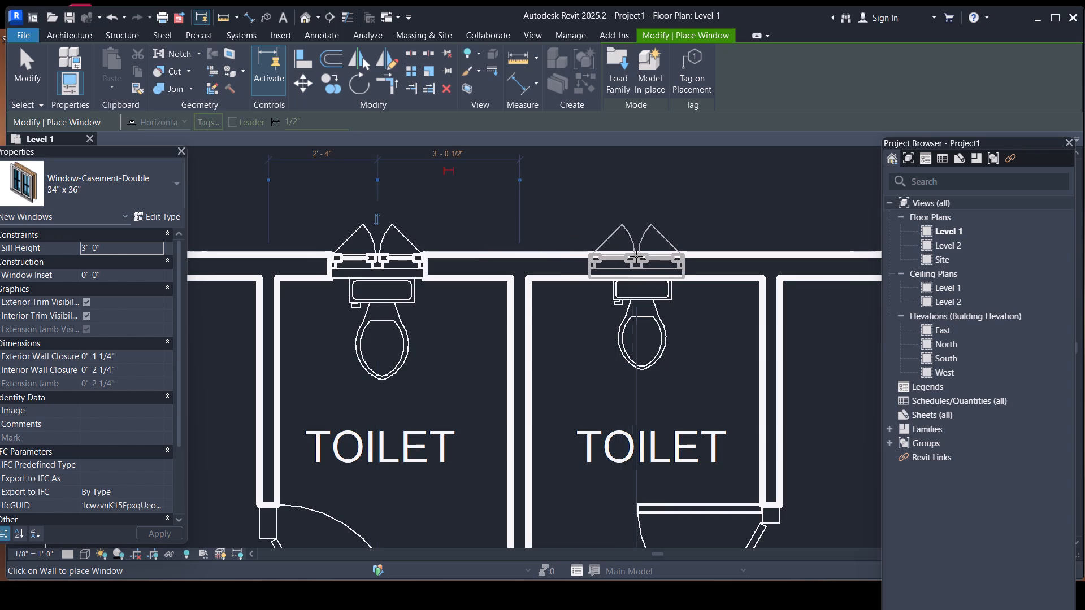
click(637, 256)
Place a small casement window midway along the bottom wall of the upper-left apartment's toilet beside the utility.
scroll(635, 224, down, 6)
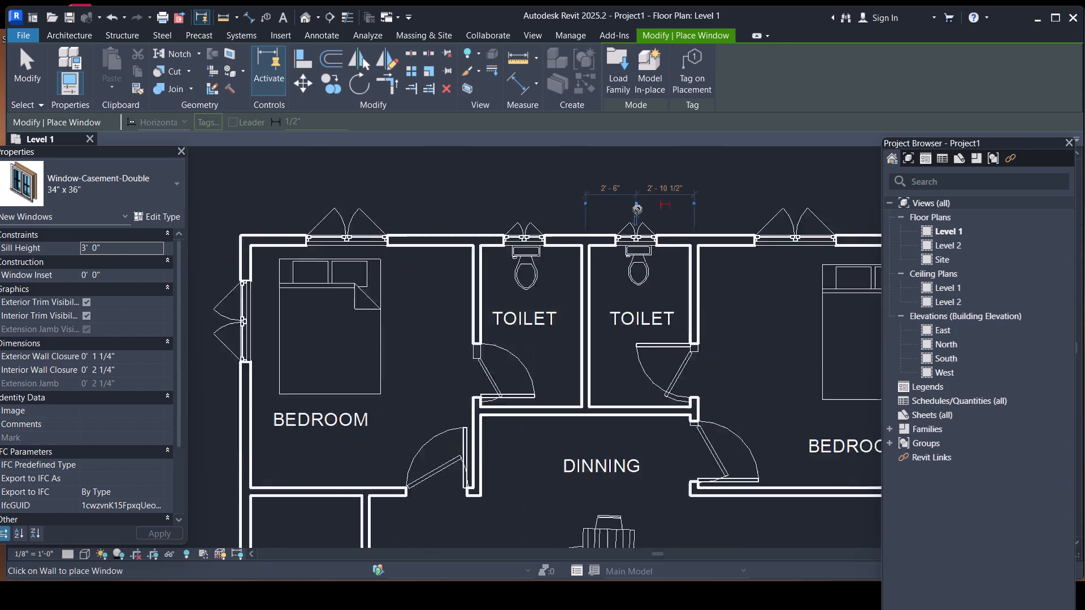
scroll(637, 210, down, 10)
scroll(632, 403, up, 5)
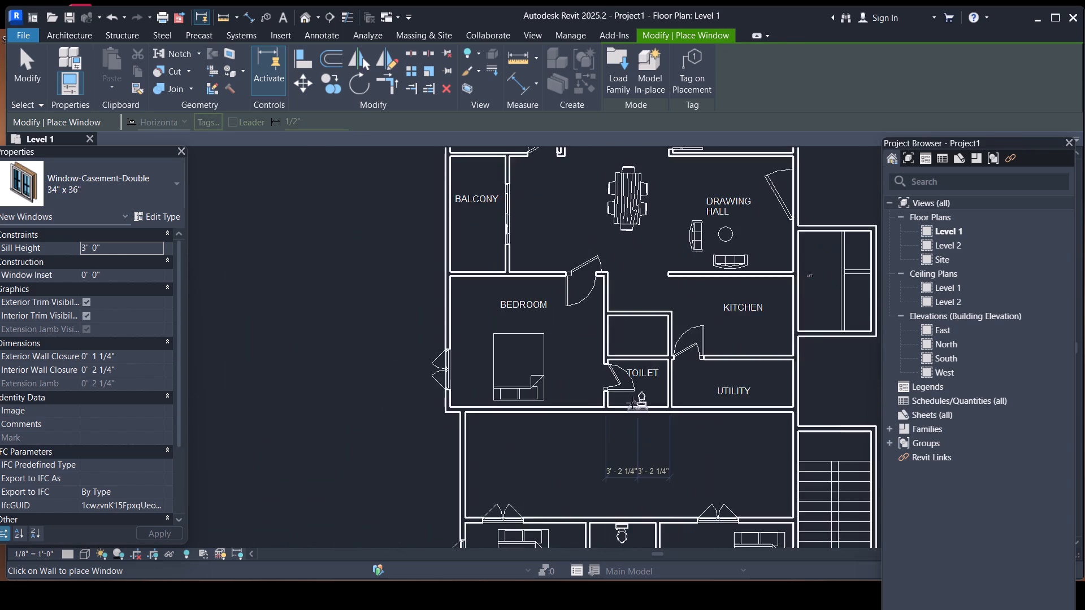
scroll(637, 403, up, 6)
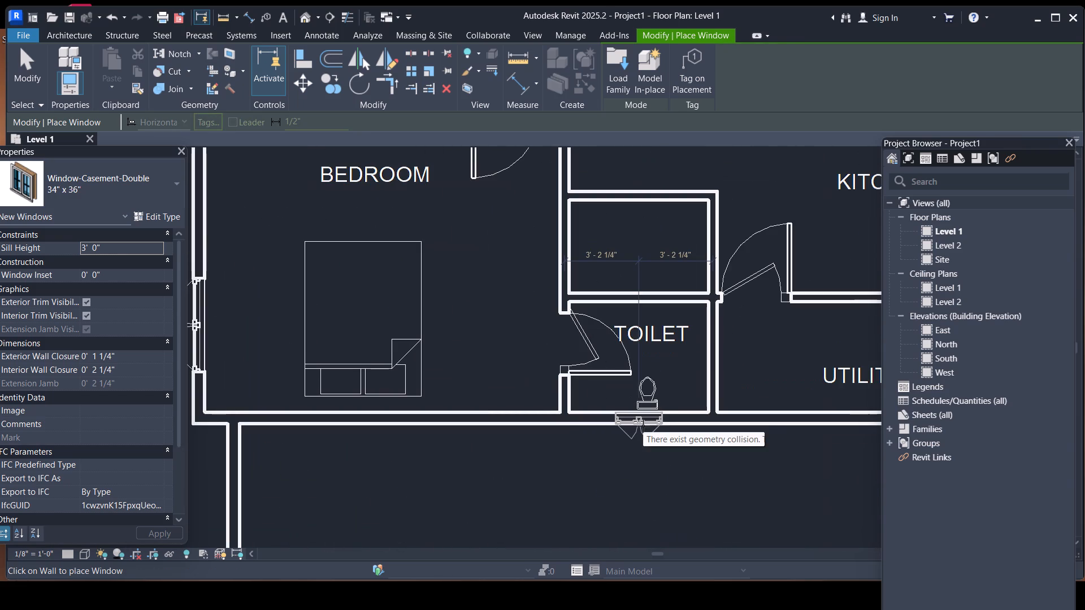
click(643, 426)
Place a small casement window midway along the top wall of the lower-left apartment's toilet between the two upper bedrooms.
scroll(550, 386, down, 4)
scroll(520, 344, down, 8)
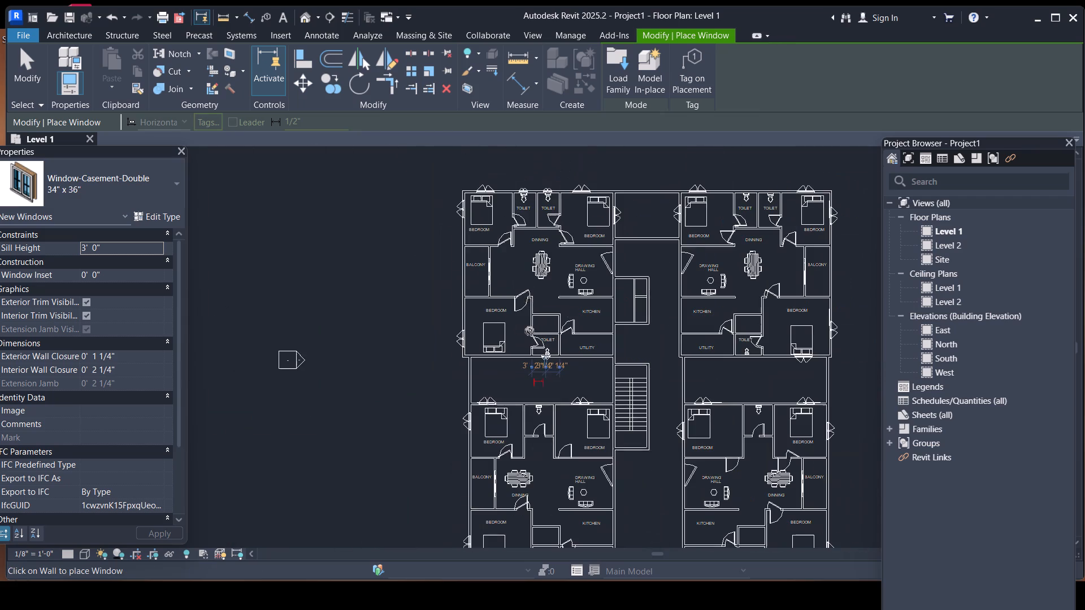
scroll(542, 406, up, 9)
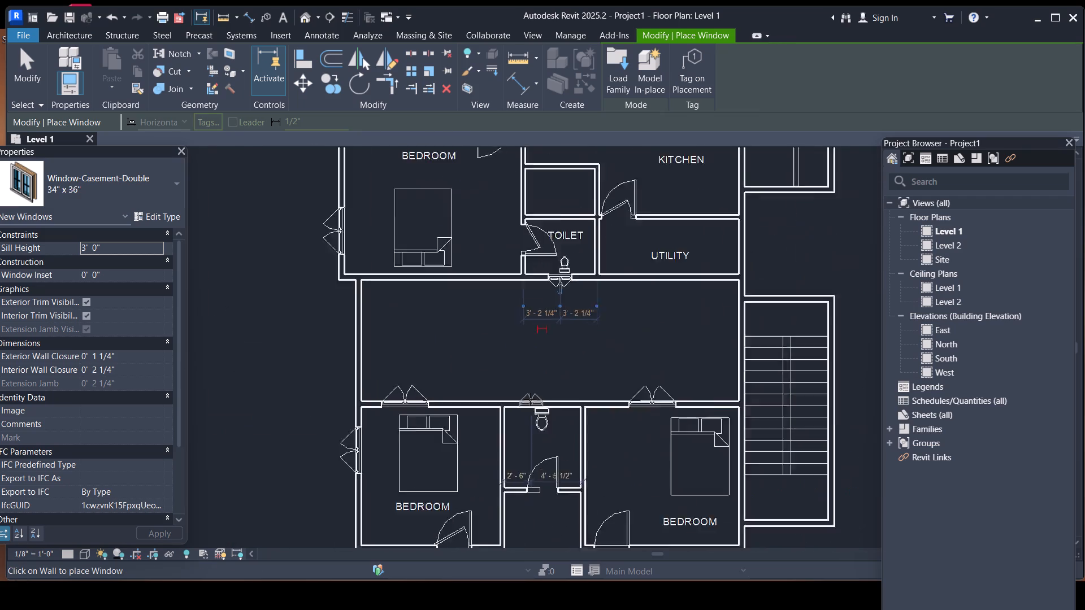
scroll(530, 399, up, 2)
click(548, 399)
Place a small casement window midway along the bottom wall of the lower-left apartment's toilet beside the utility.
scroll(540, 365, down, 8)
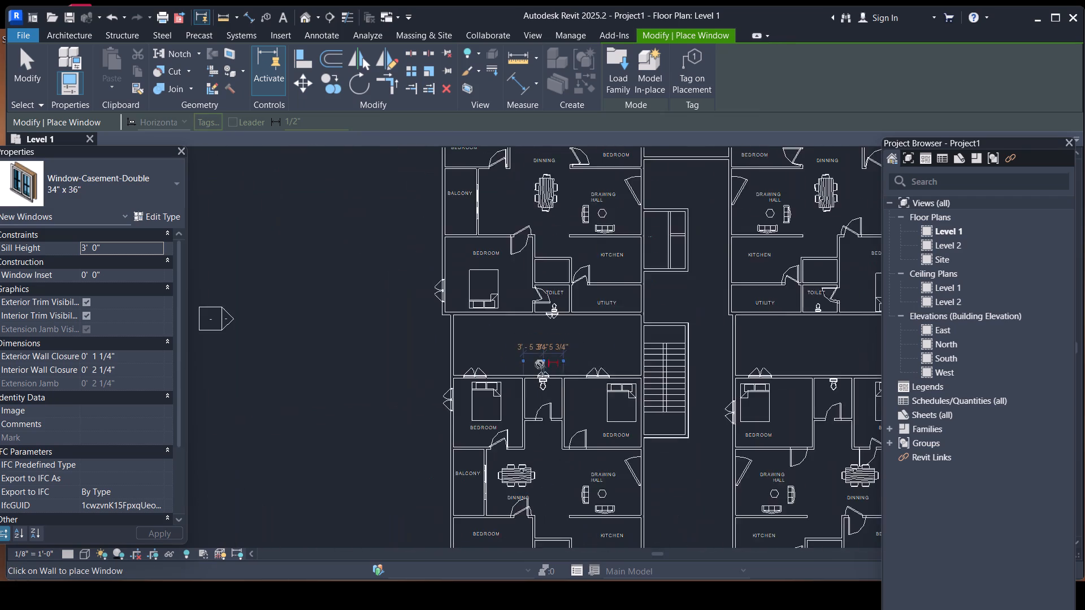
scroll(540, 364, down, 6)
scroll(554, 481, up, 11)
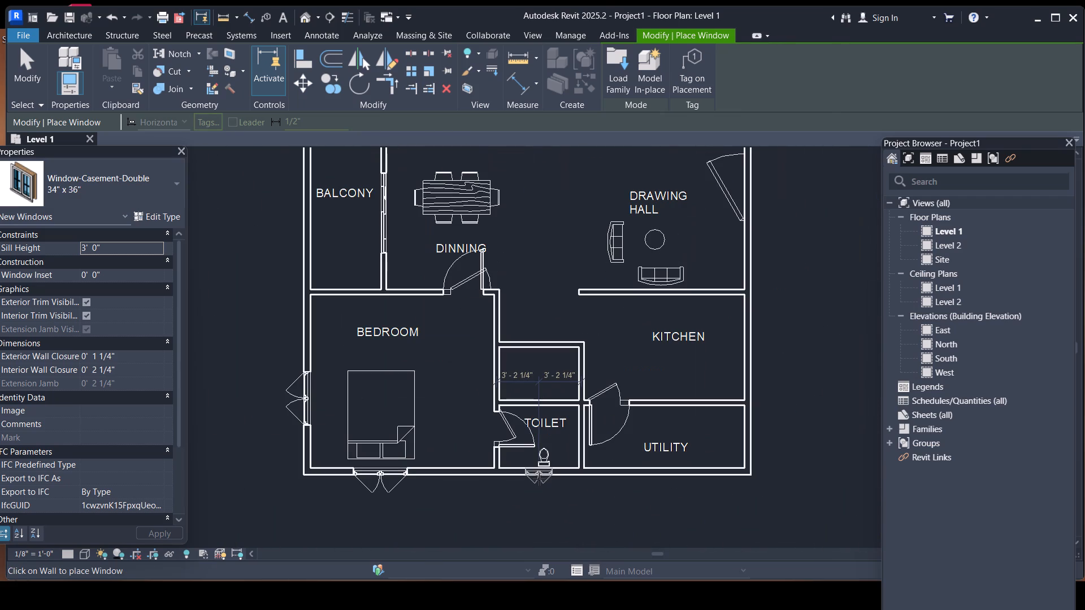
click(539, 479)
Place a small casement window in the bottom wall of the lower-right apartment's toilet, 2'9" from the utility partition.
scroll(500, 380, down, 3)
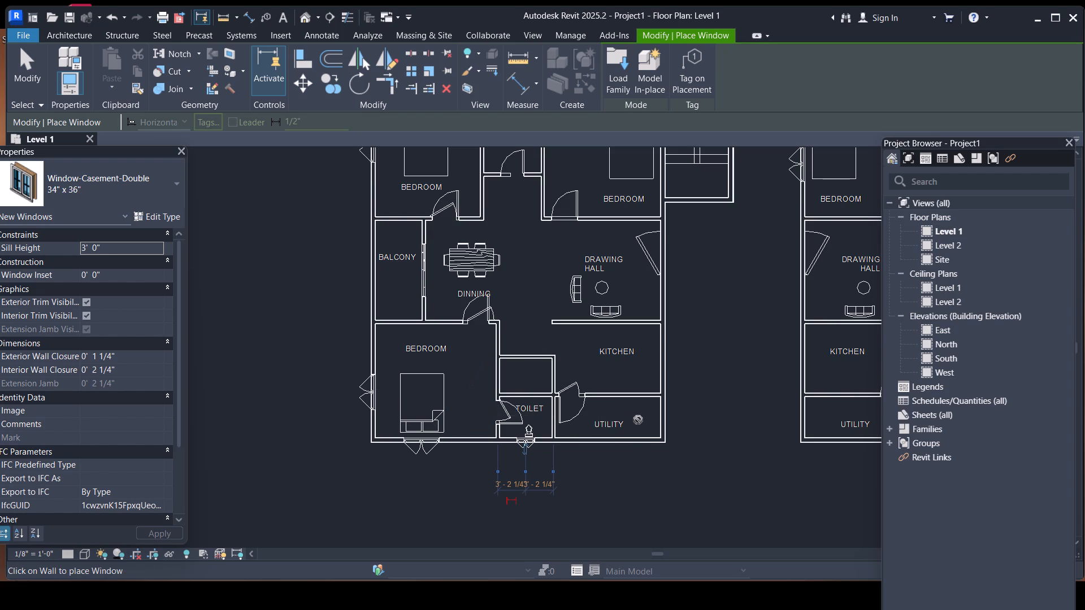
middle_drag(550, 409, 164, 345)
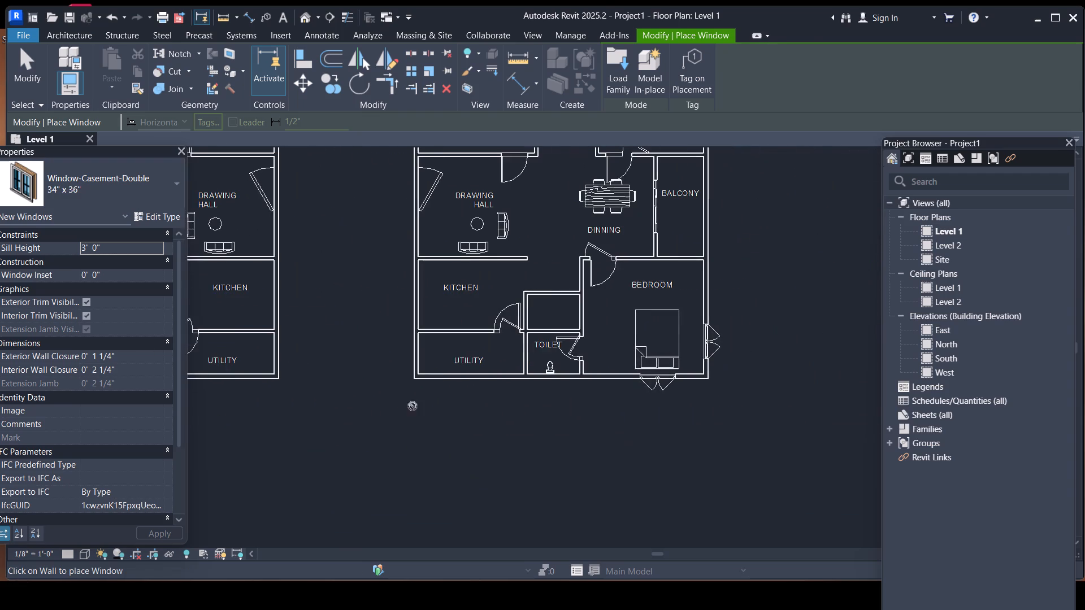
scroll(556, 390, up, 4)
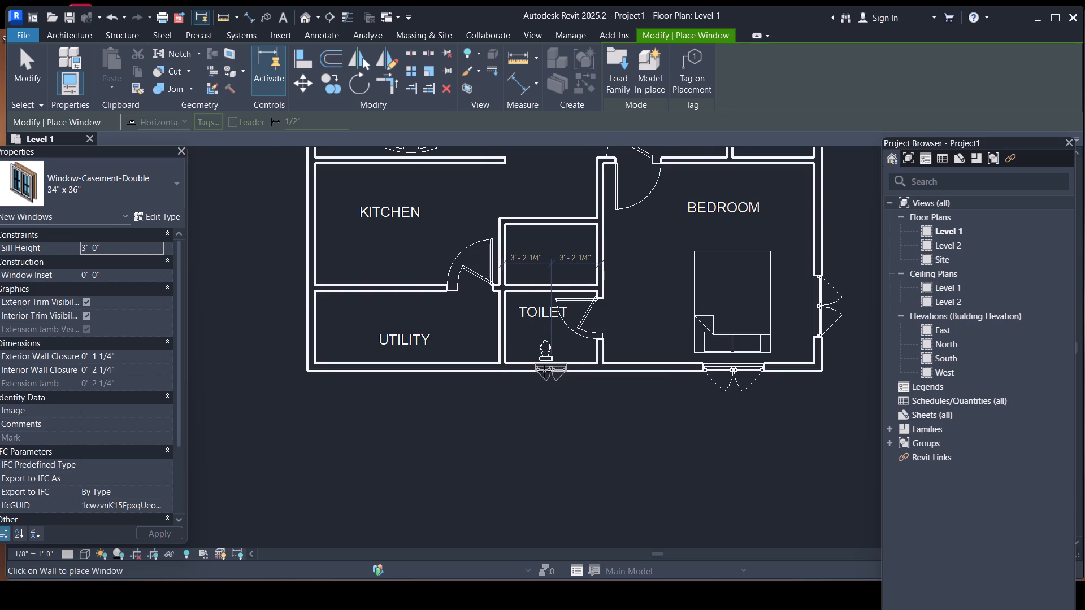
scroll(544, 371, up, 8)
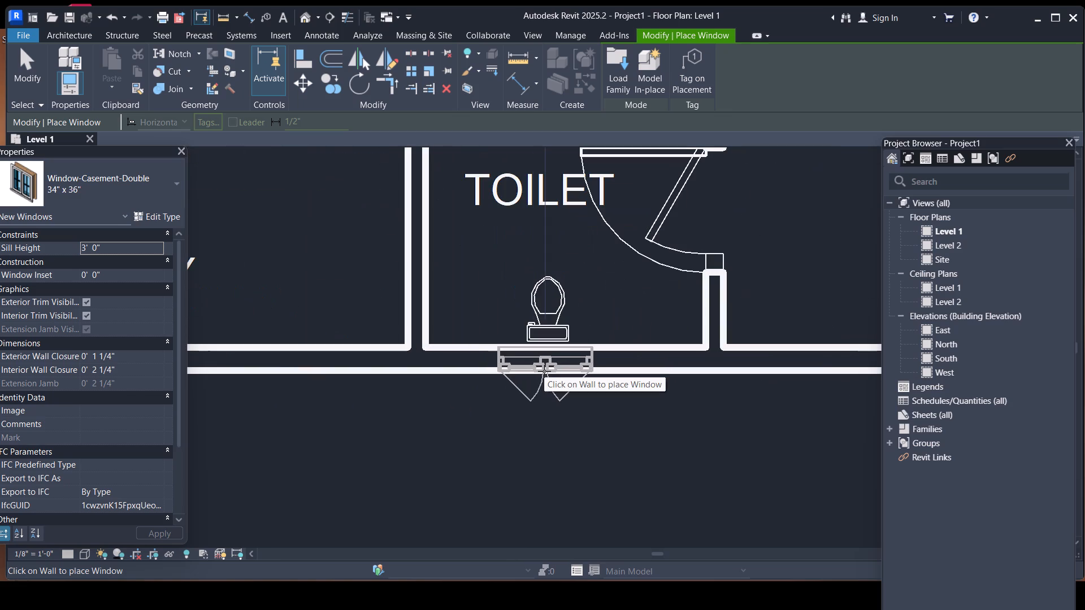
click(544, 371)
scroll(491, 432, down, 8)
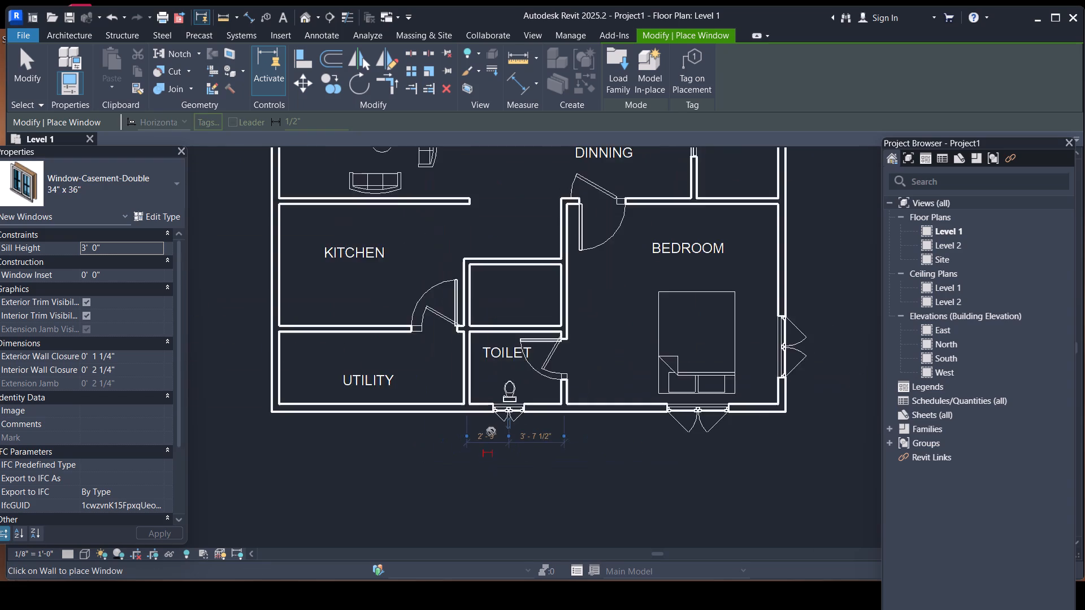
scroll(491, 430, down, 4)
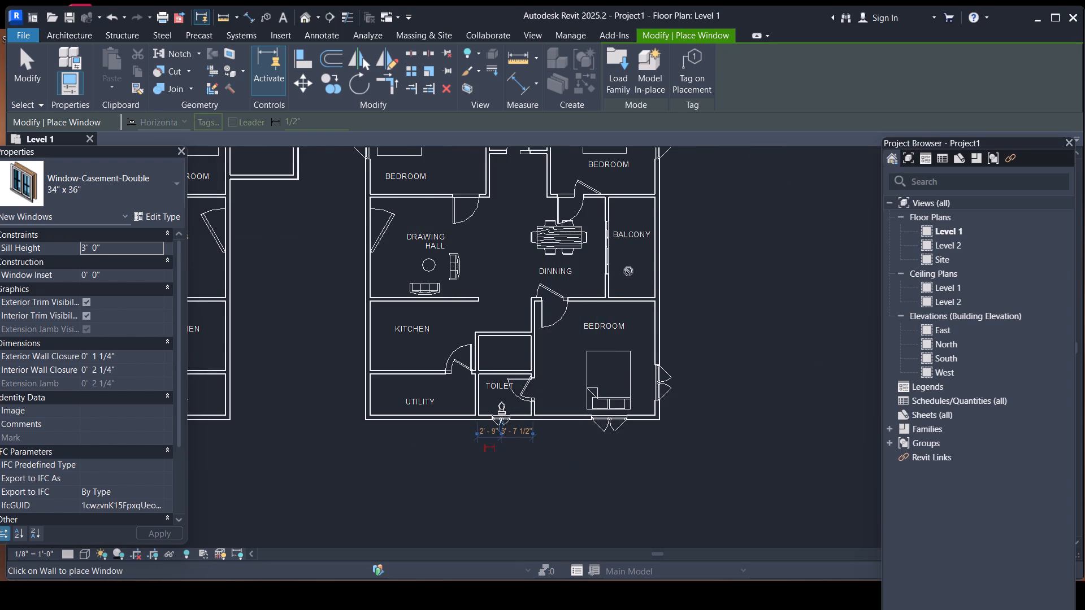
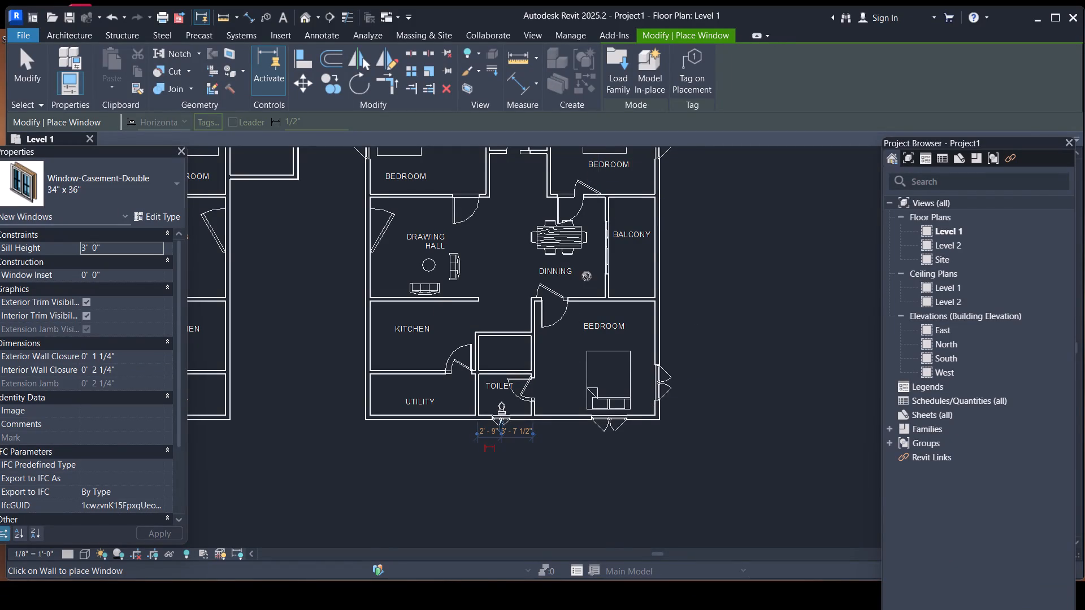
Place a small casement window midway along the top wall of the lower-right apartment's toilet between the two upper bedrooms.
scroll(600, 354, down, 3)
middle_drag(600, 348, 592, 494)
scroll(507, 336, up, 4)
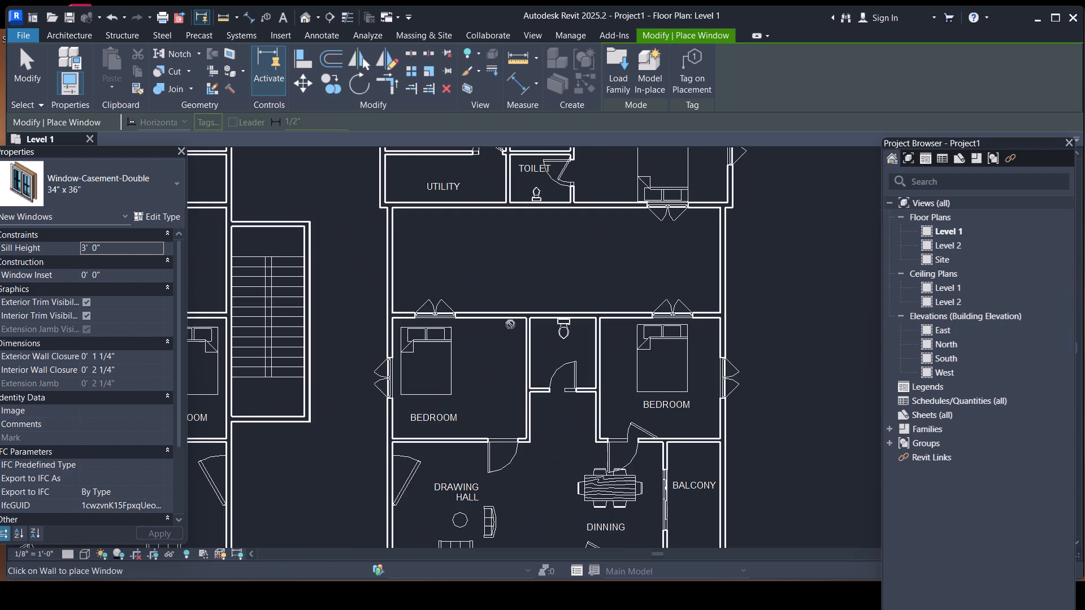
scroll(564, 325, up, 7)
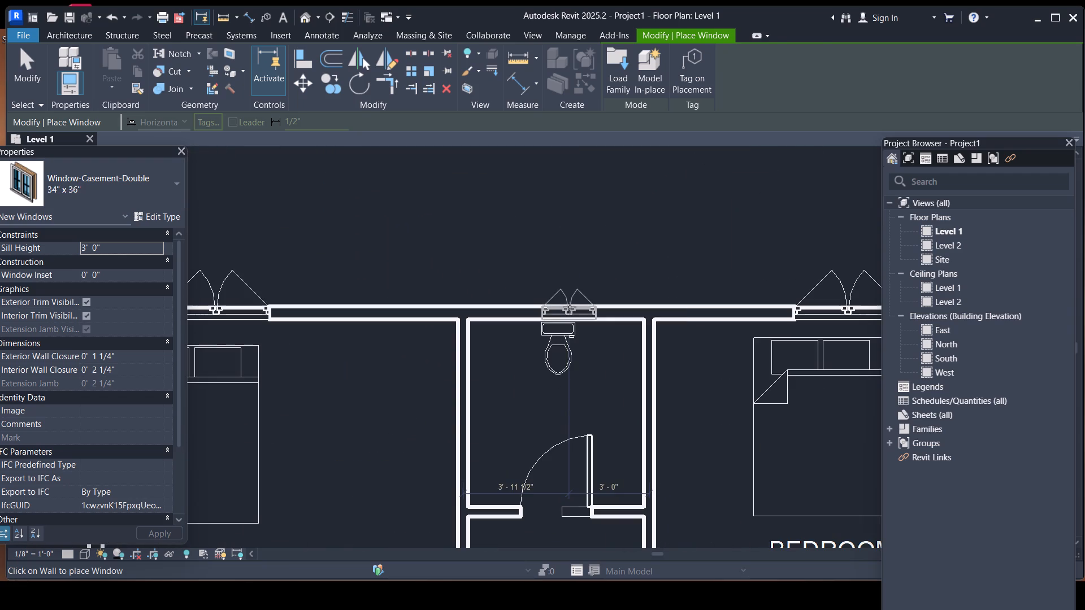
click(562, 304)
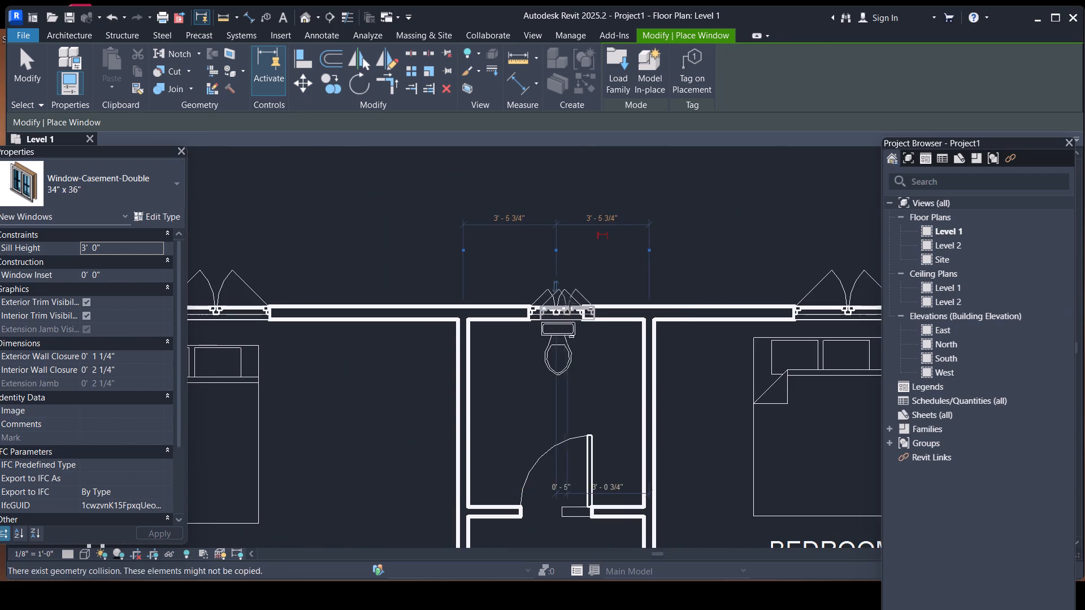
Place a small casement window in the bottom wall of the upper-right apartment's toilet, 2'10" from the utility partition.
scroll(604, 279, down, 12)
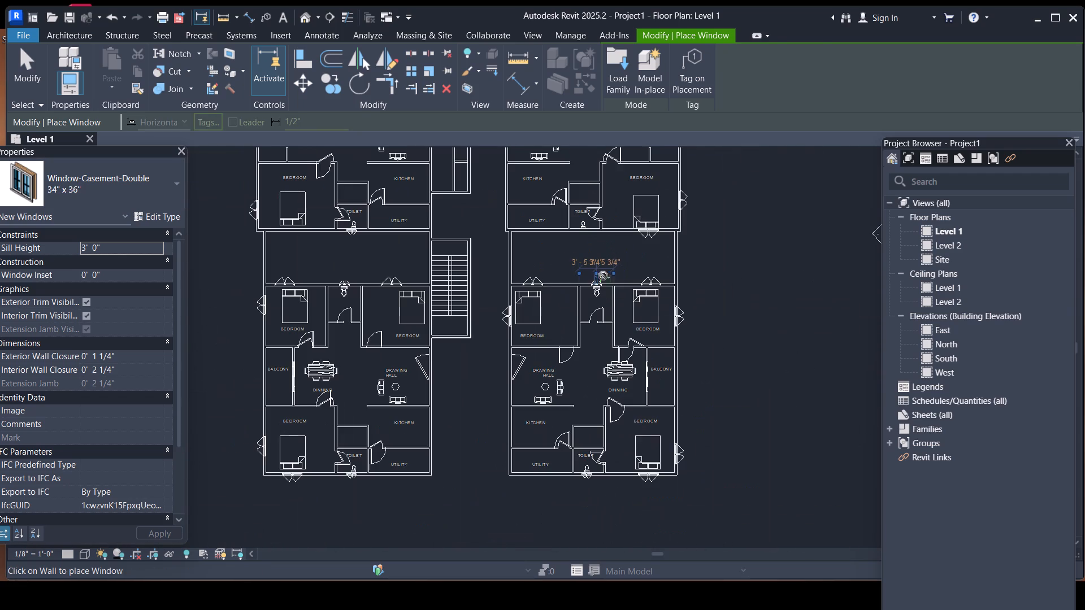
scroll(576, 233, up, 14)
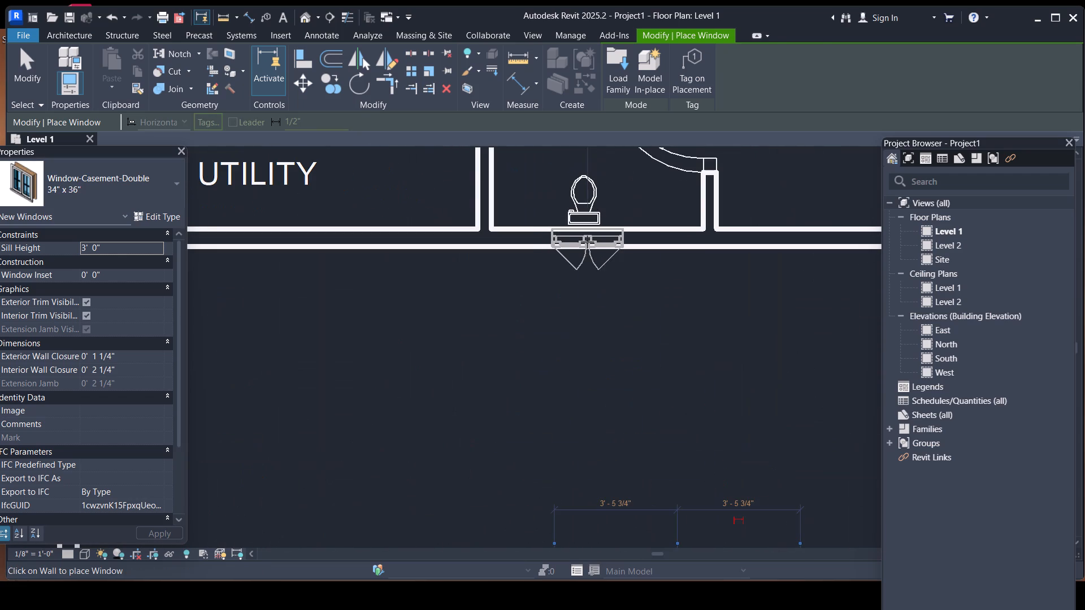
click(585, 243)
scroll(603, 335, down, 3)
scroll(606, 338, up, 1)
scroll(610, 343, down, 6)
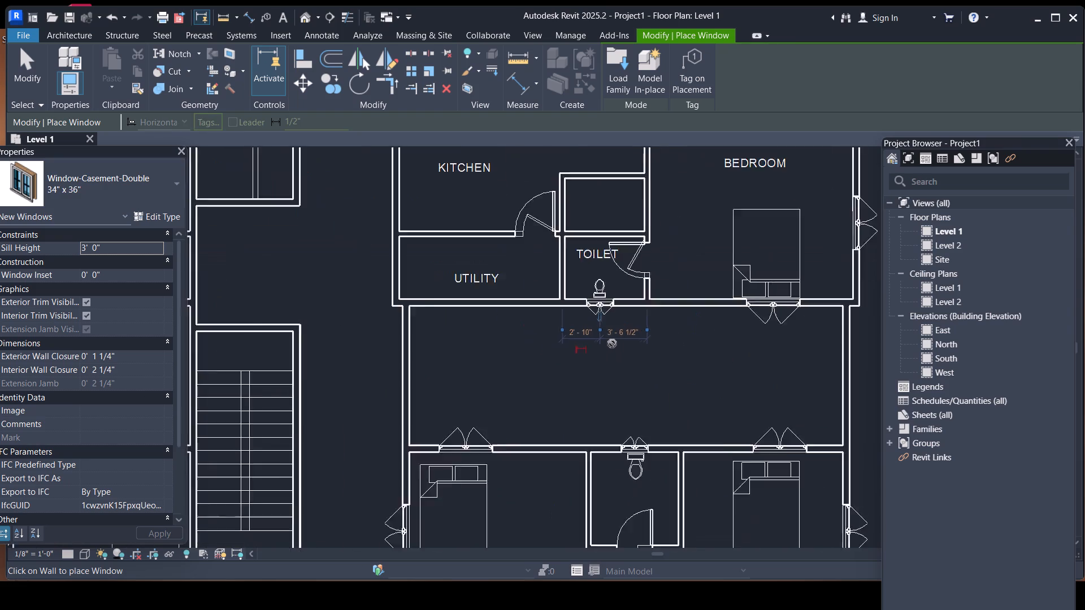
Place a small casement window in the top wall of each of the upper-right apartment's two adjoining toilets, behind the WCs.
scroll(612, 343, down, 6)
middle_drag(638, 215, 633, 463)
scroll(628, 370, up, 5)
scroll(580, 399, up, 5)
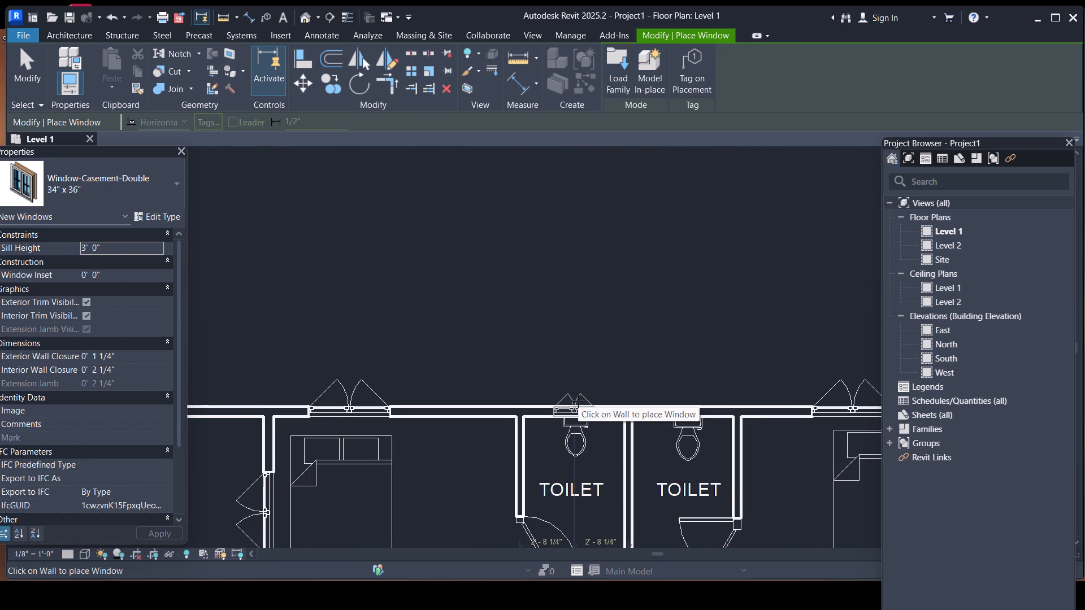
click(578, 401)
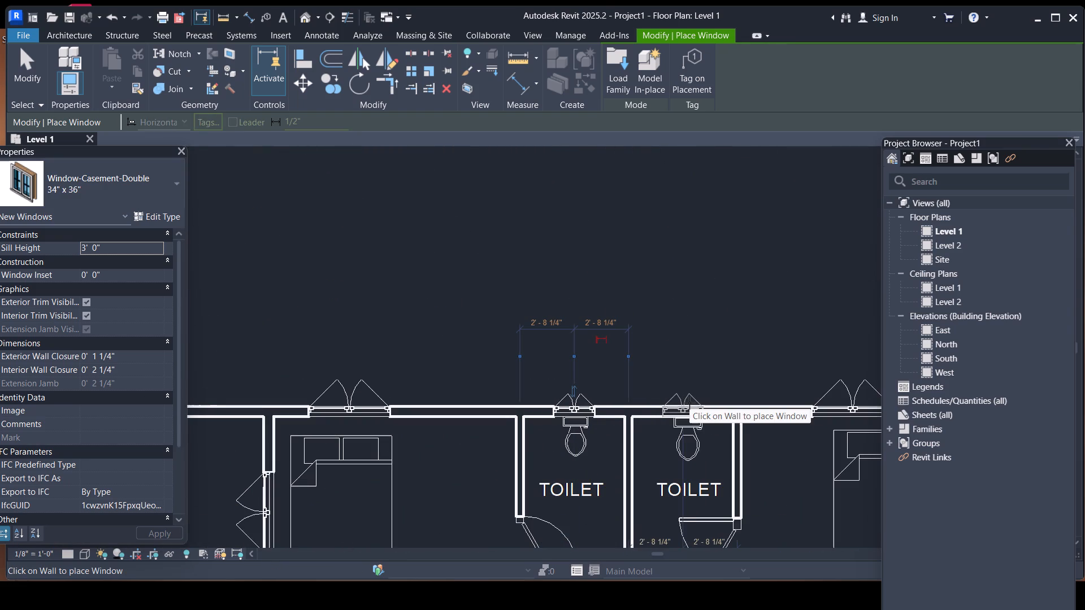
click(690, 403)
scroll(683, 328, down, 10)
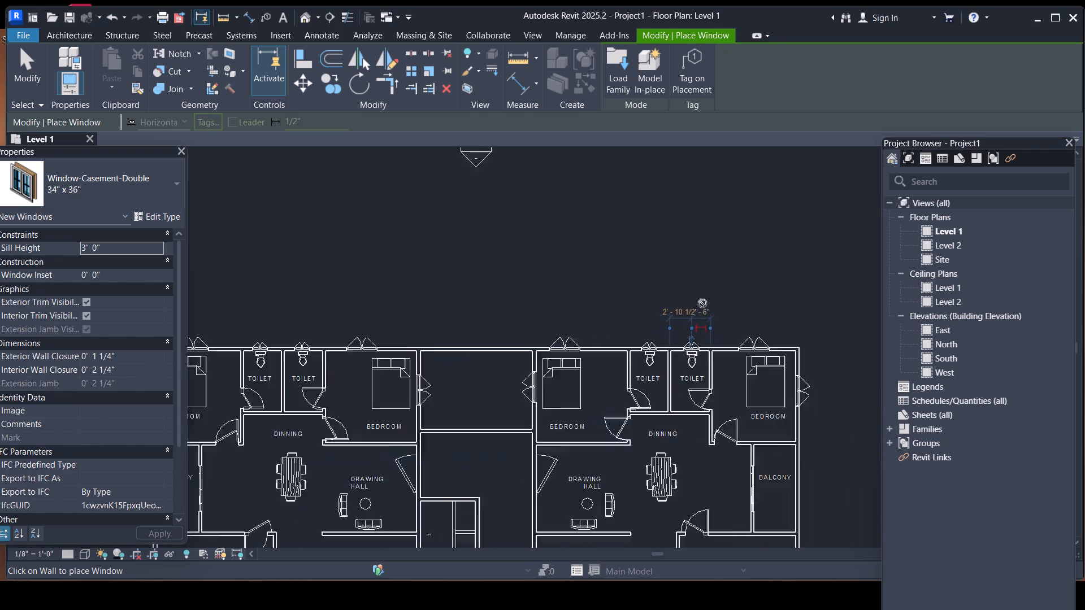
scroll(708, 299, down, 8)
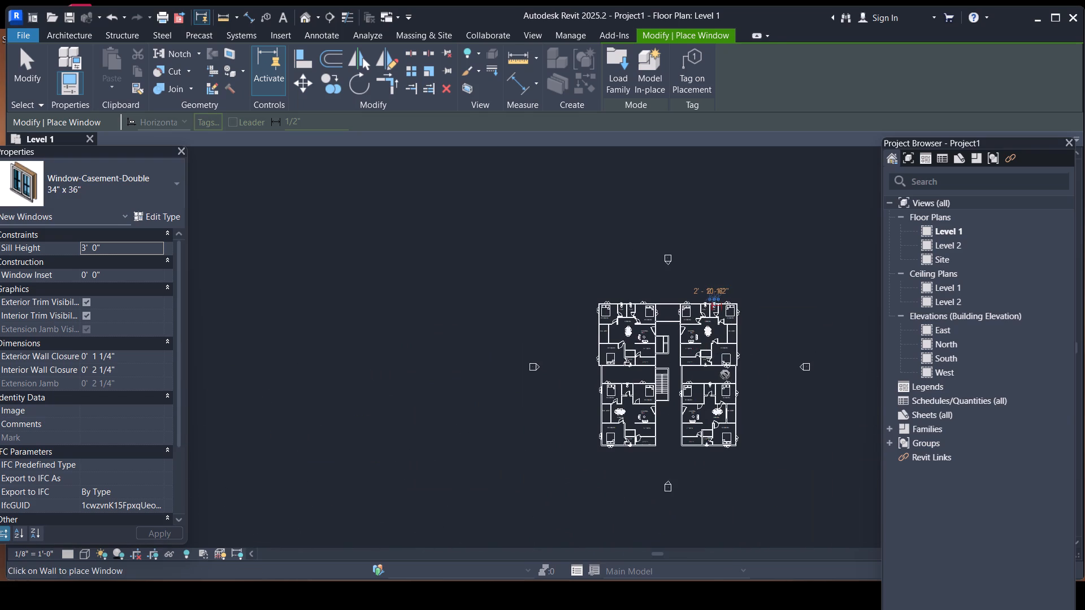
scroll(724, 368, up, 6)
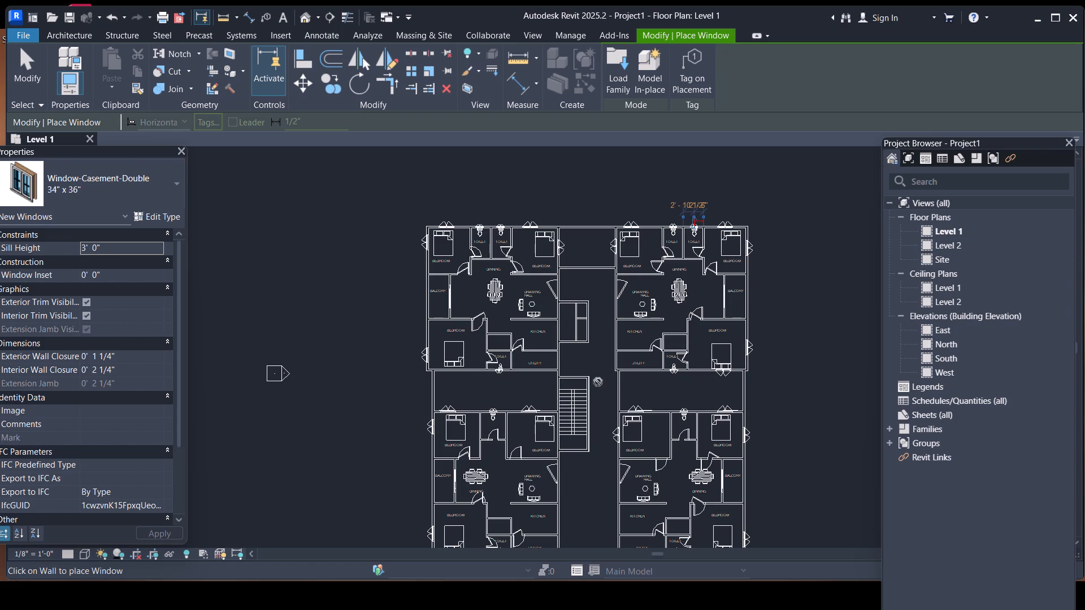
key(Escape)
Place a Single-Flush 34" x 84" door in the top wall of the stairwell, 2'0" from its left wall.
middle_drag(600, 376, 583, 297)
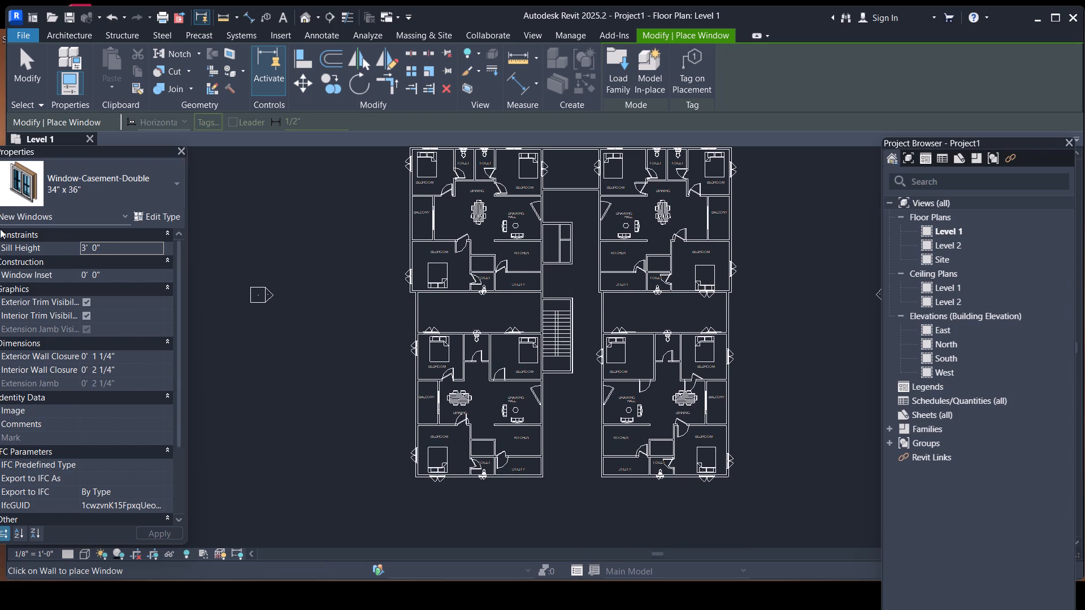
click(82, 36)
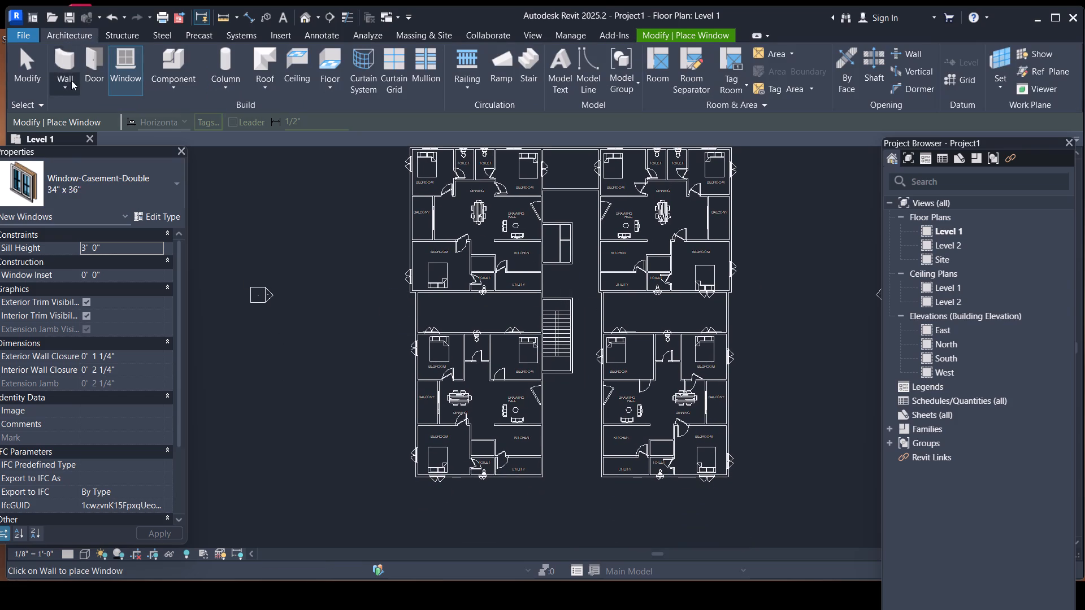
click(95, 79)
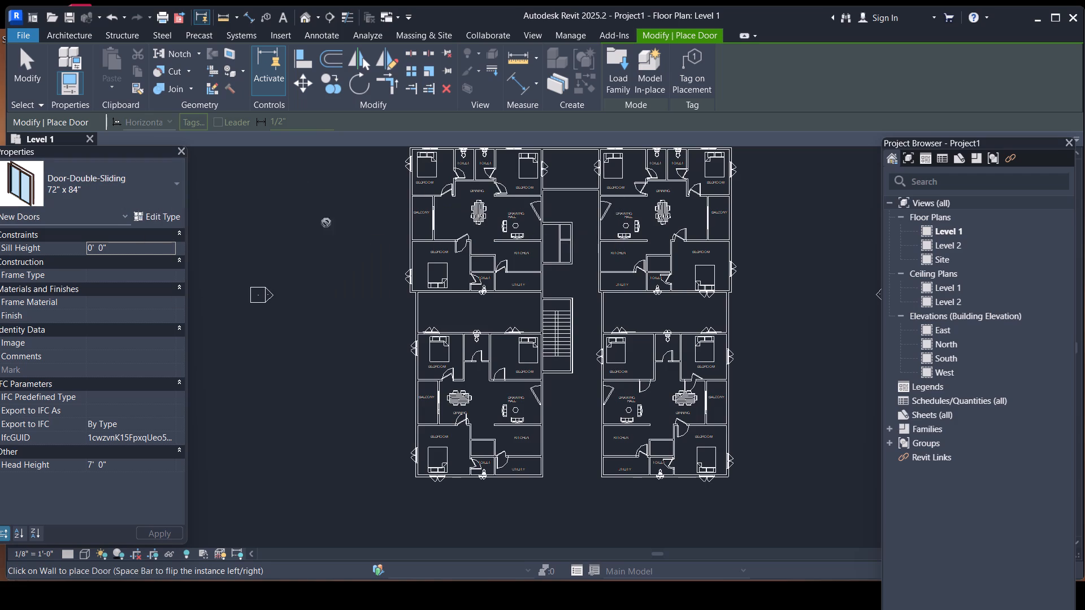
click(173, 181)
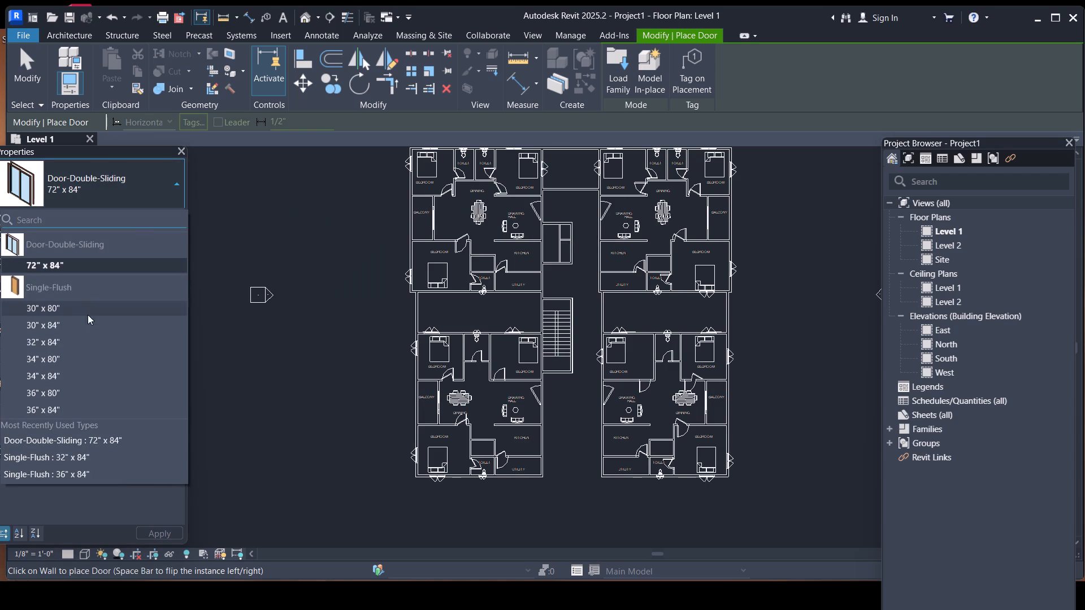
click(101, 377)
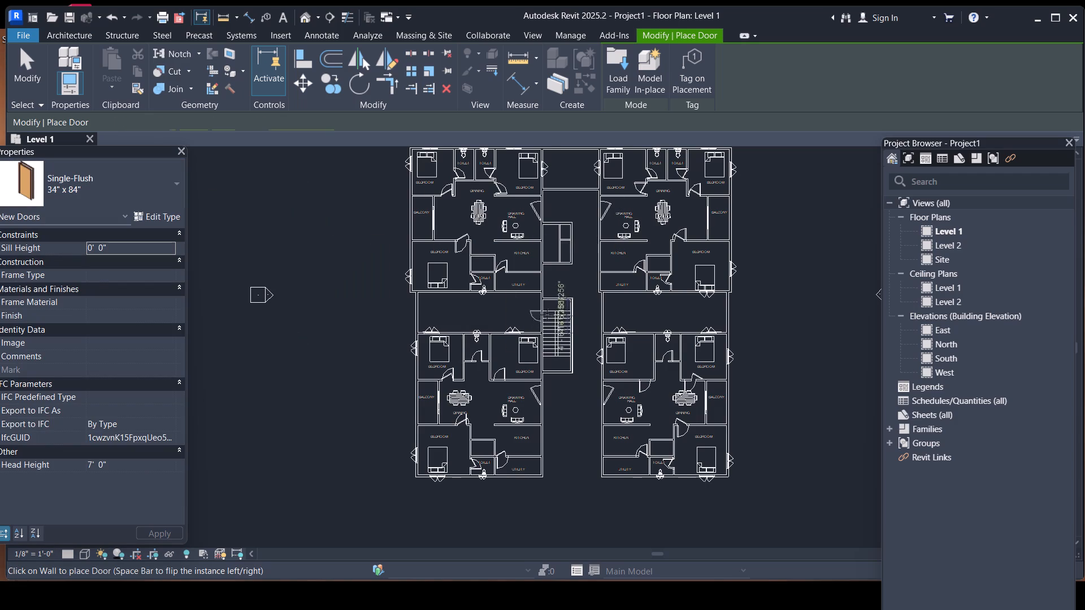
scroll(584, 279, up, 4)
scroll(525, 302, up, 9)
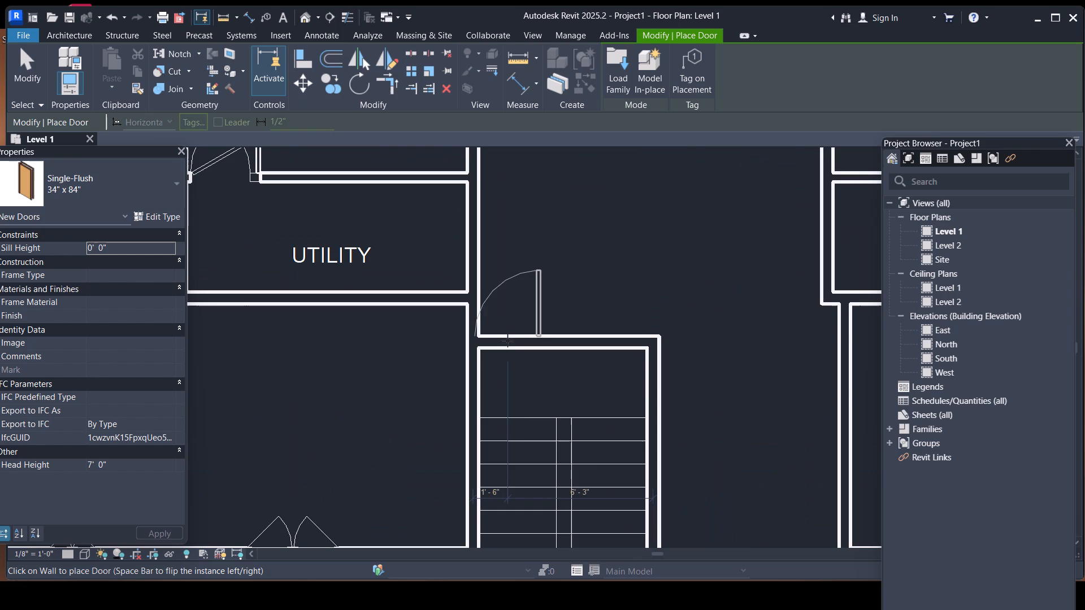
click(518, 341)
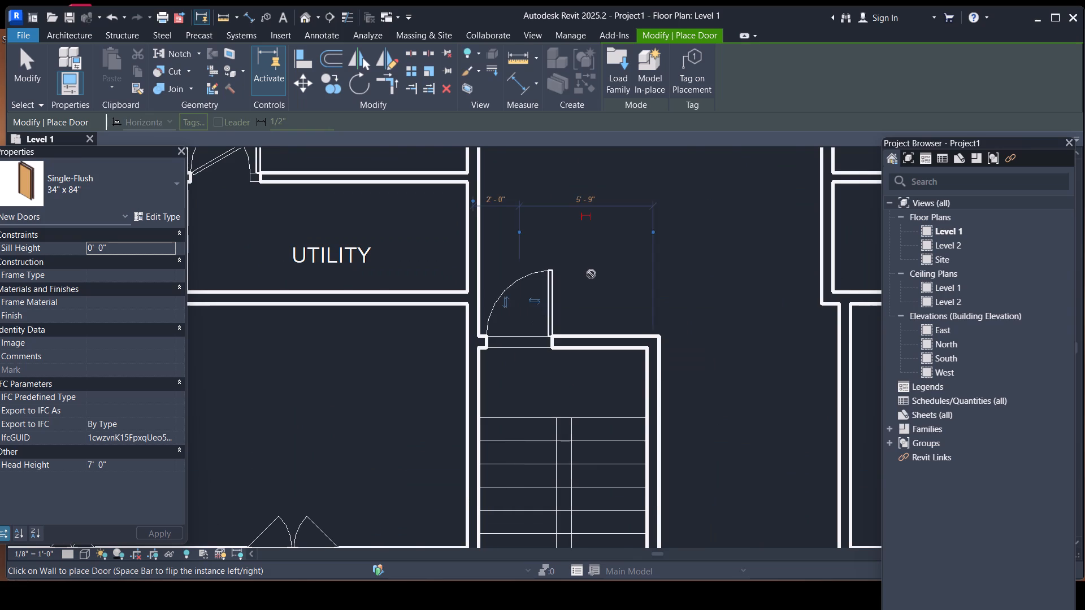
Place a Single-Flush 34" x 84" door in the bottom wall of the lift room, 2'6" from its left wall.
scroll(594, 272, down, 3)
middle_drag(596, 265, 593, 395)
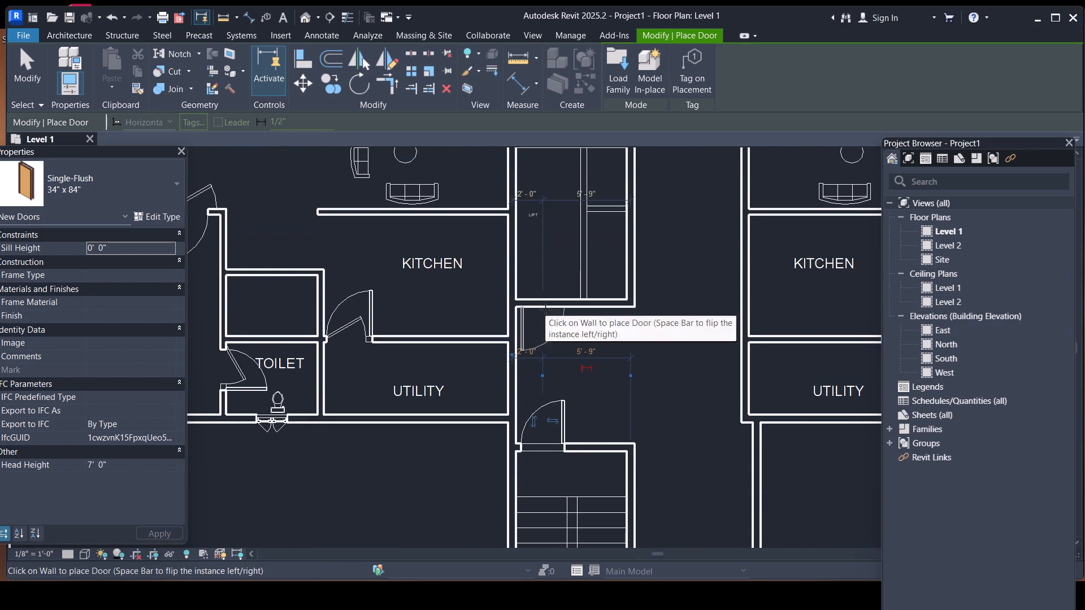
click(549, 304)
key(Escape)
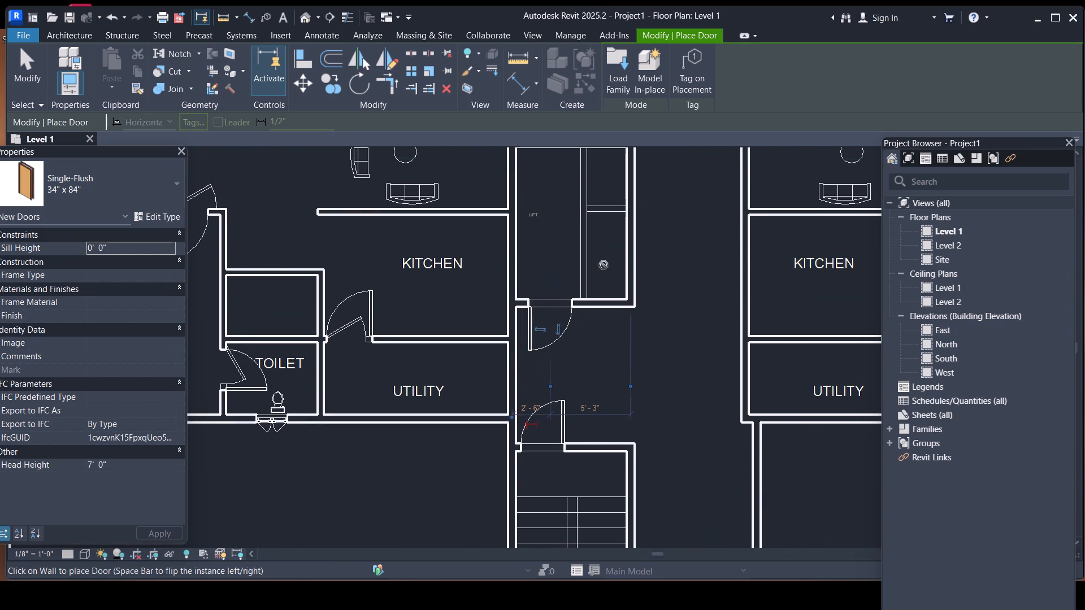
scroll(599, 268, down, 7)
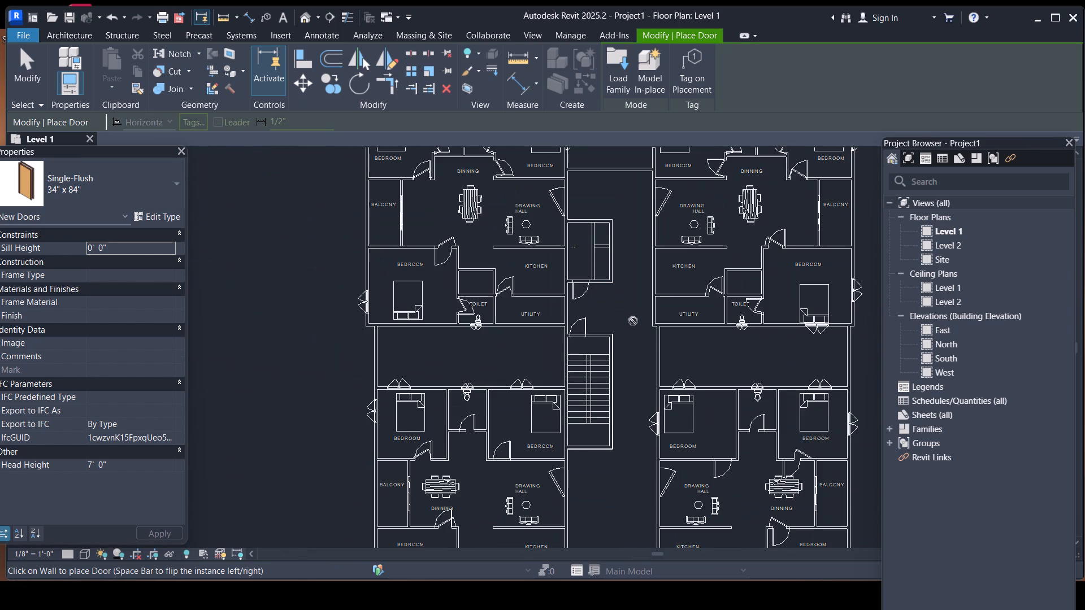
key(Escape)
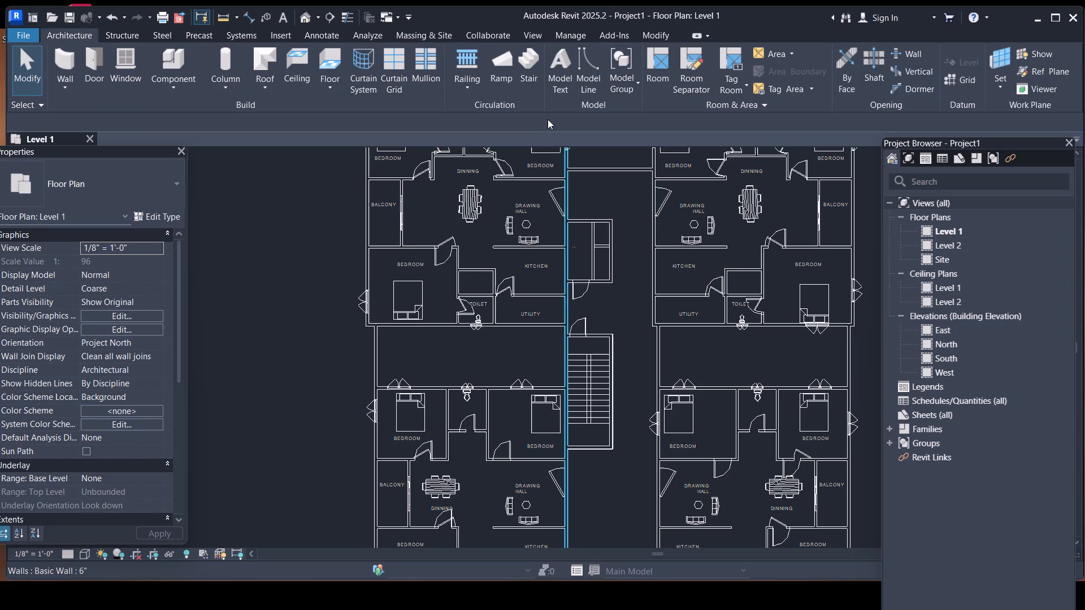
Start a stair with an actual run width of 3'4" and the location line set to Run: Left.
click(531, 71)
scroll(585, 358, up, 2)
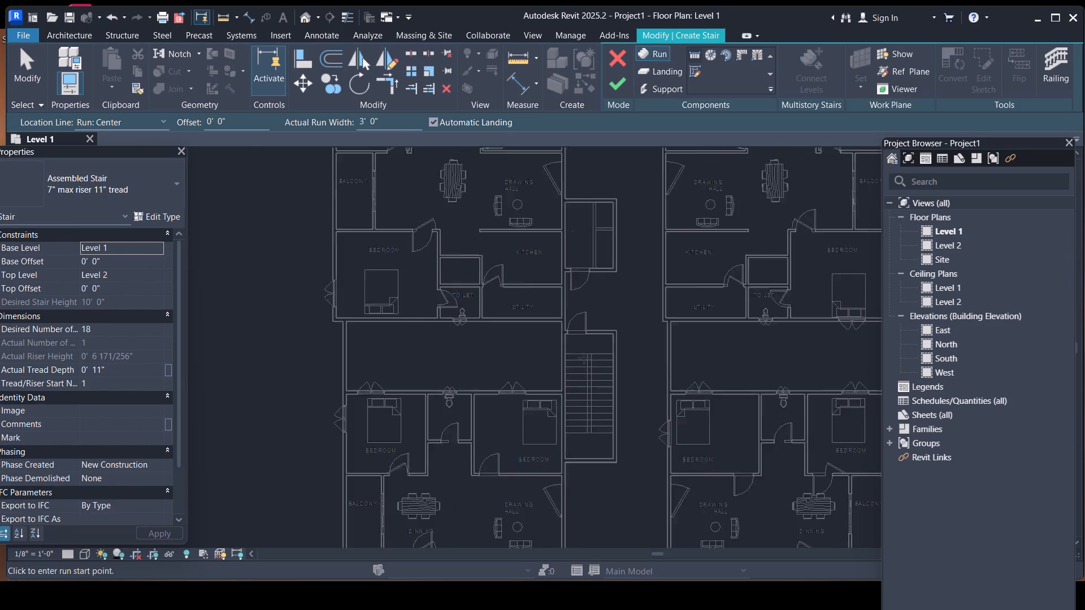
scroll(584, 358, up, 7)
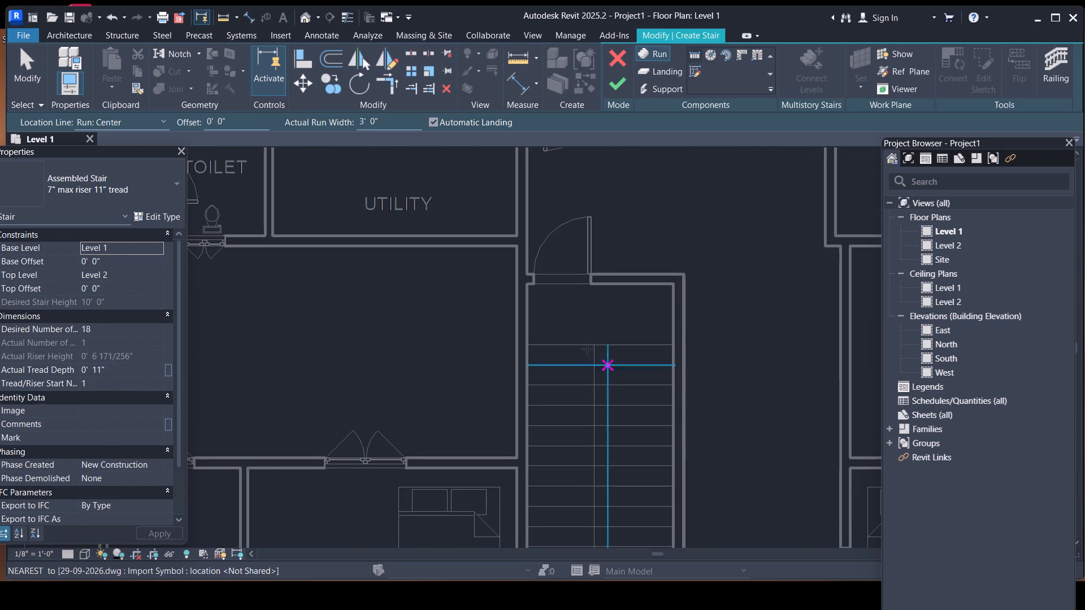
click(374, 121)
key(BackSpace)
key(4)
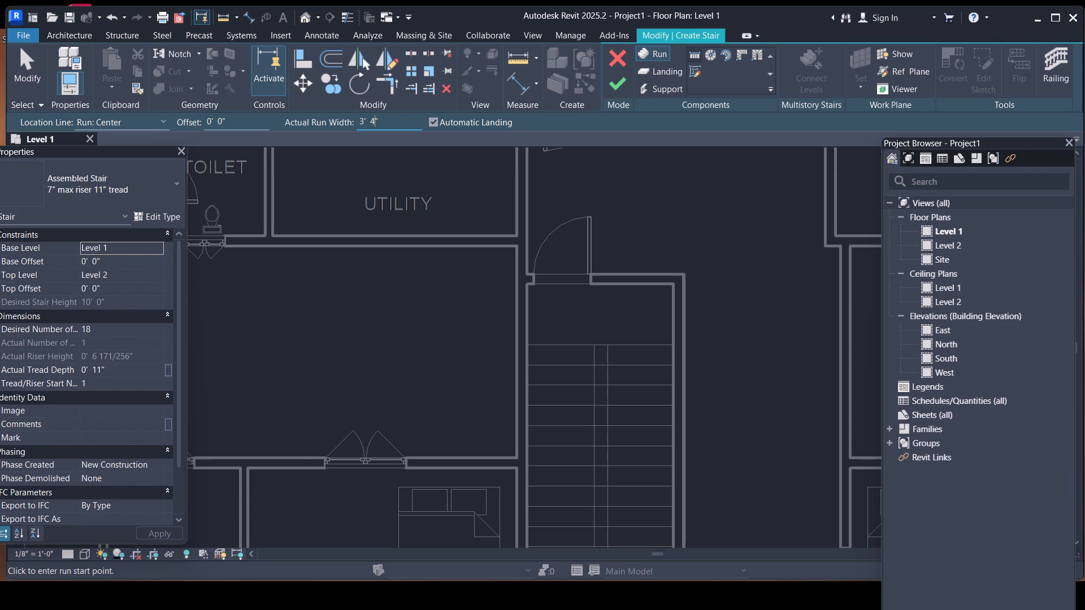
click(150, 121)
click(145, 149)
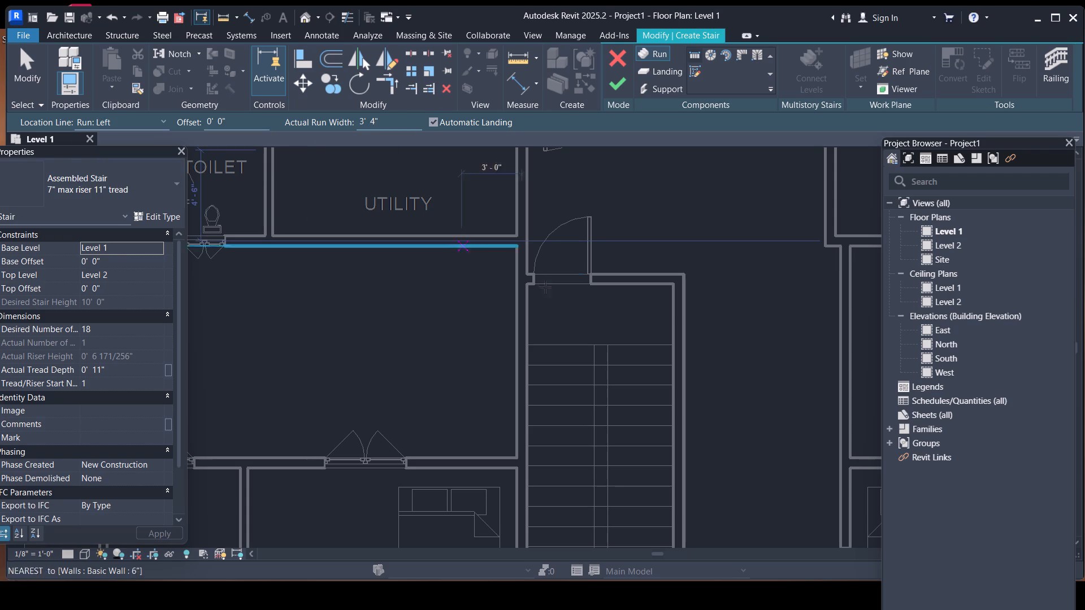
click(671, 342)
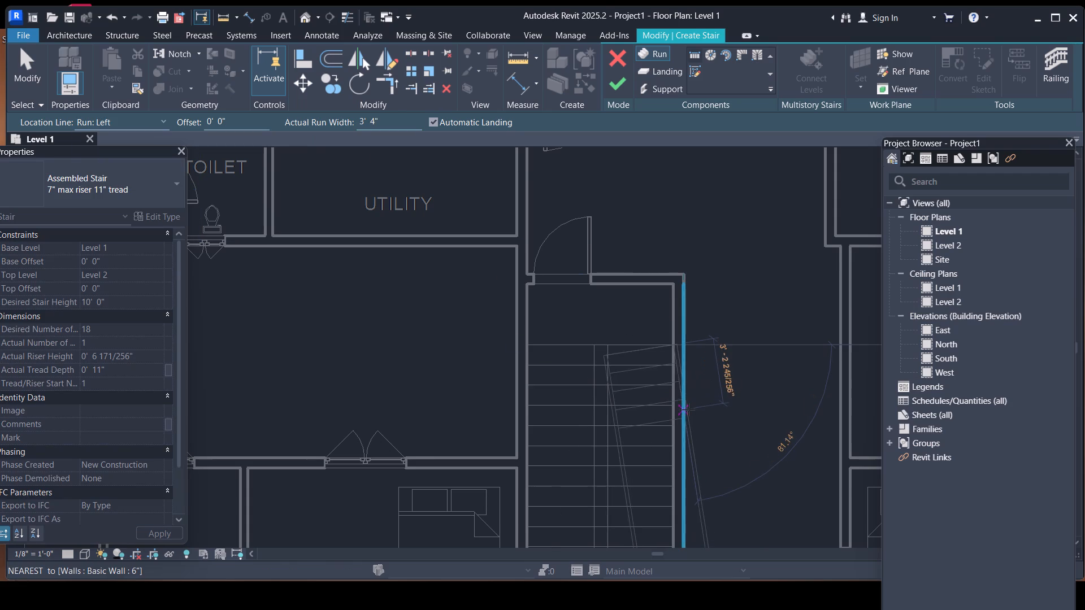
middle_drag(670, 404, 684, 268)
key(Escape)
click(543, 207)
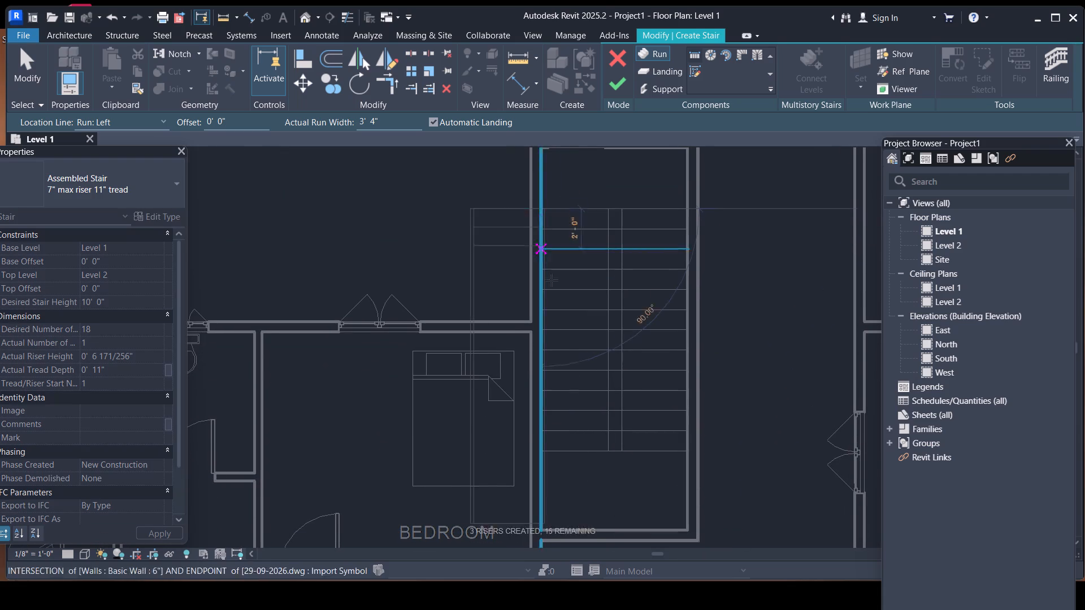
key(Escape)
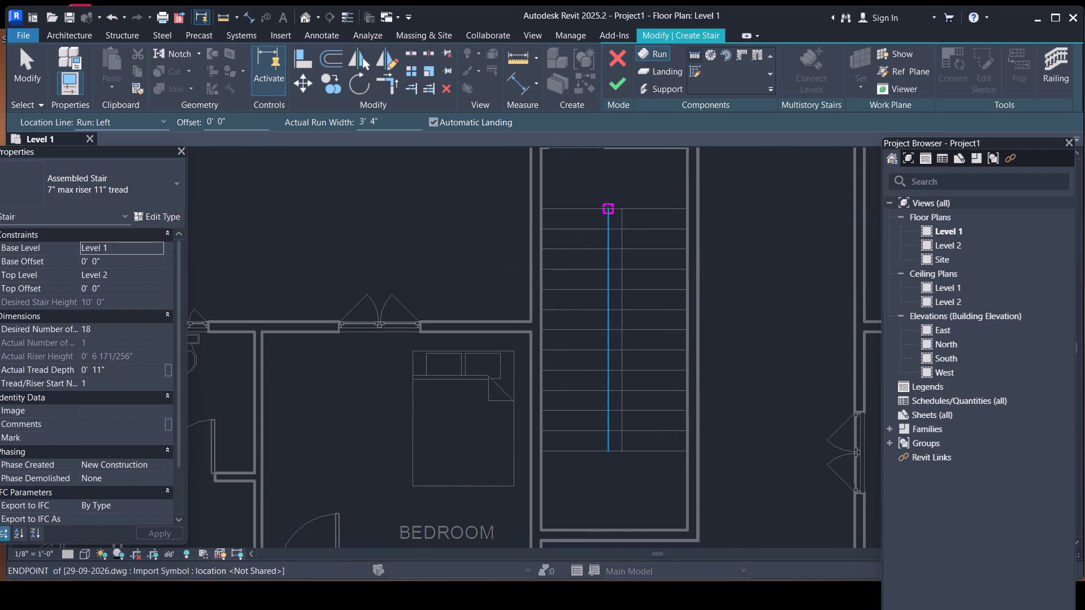
Draw the first straight stair run of 14 risers down the left half of the stairwell, following the plan's left centre line.
click(607, 207)
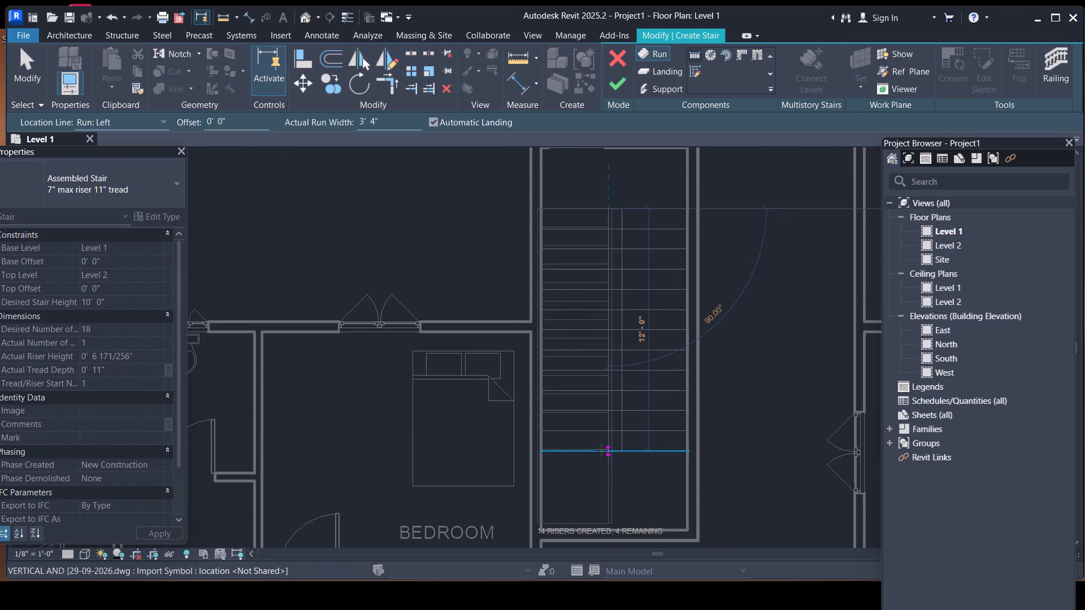
click(606, 451)
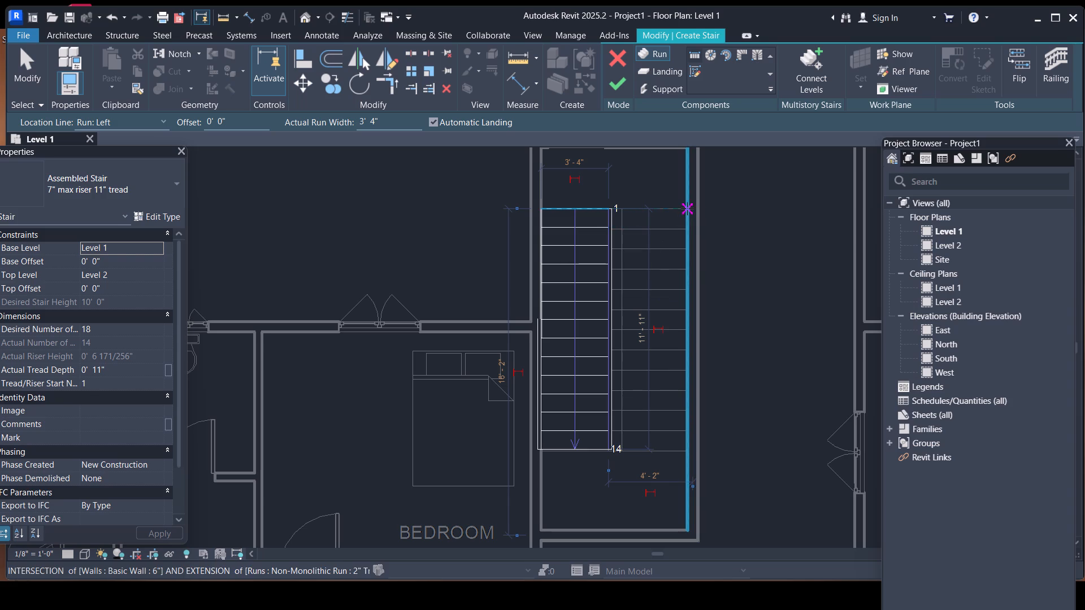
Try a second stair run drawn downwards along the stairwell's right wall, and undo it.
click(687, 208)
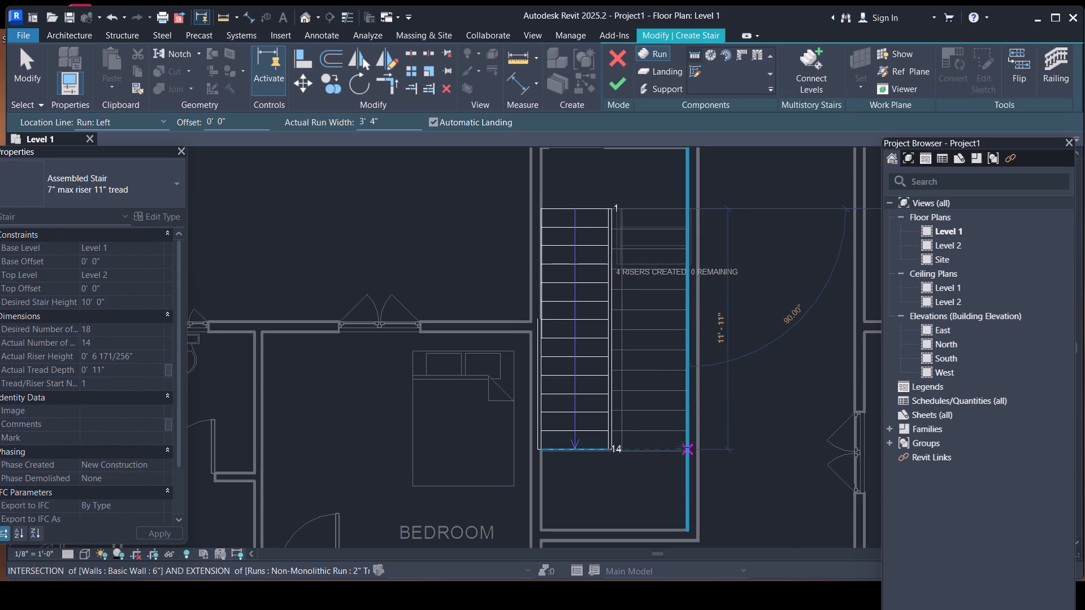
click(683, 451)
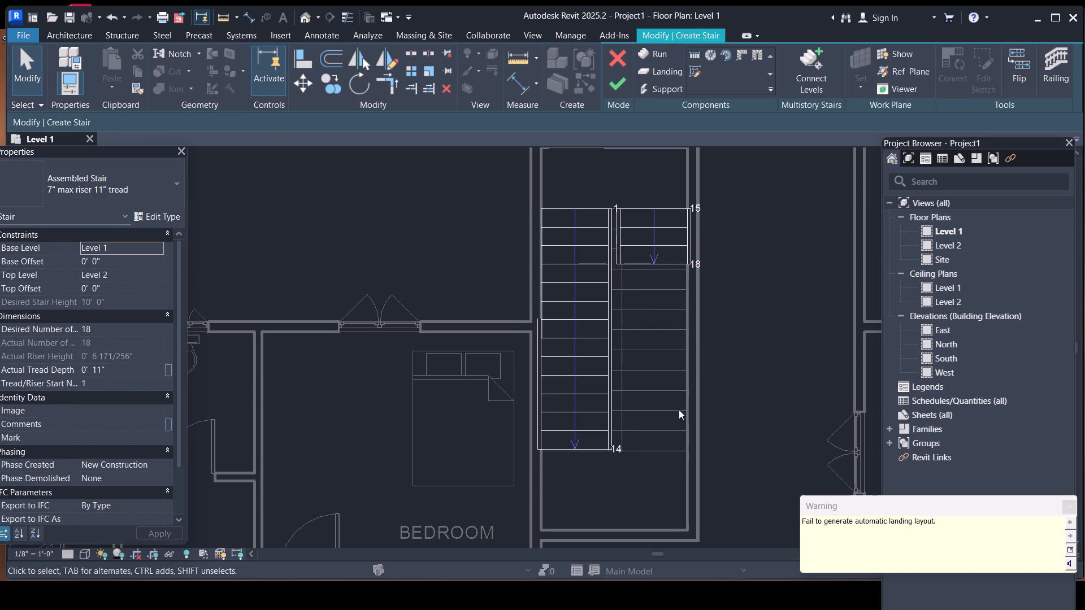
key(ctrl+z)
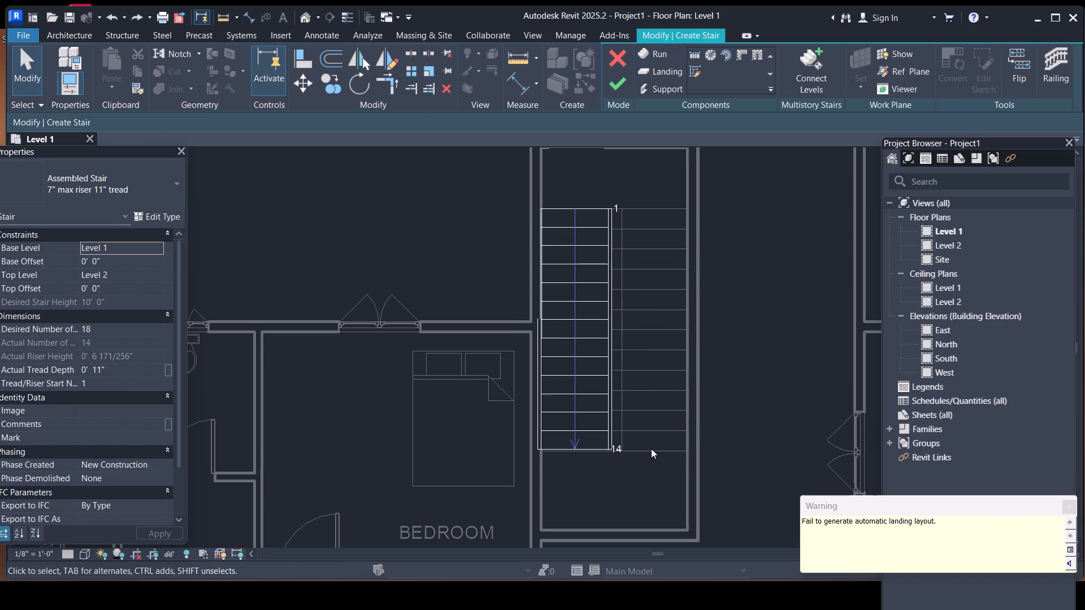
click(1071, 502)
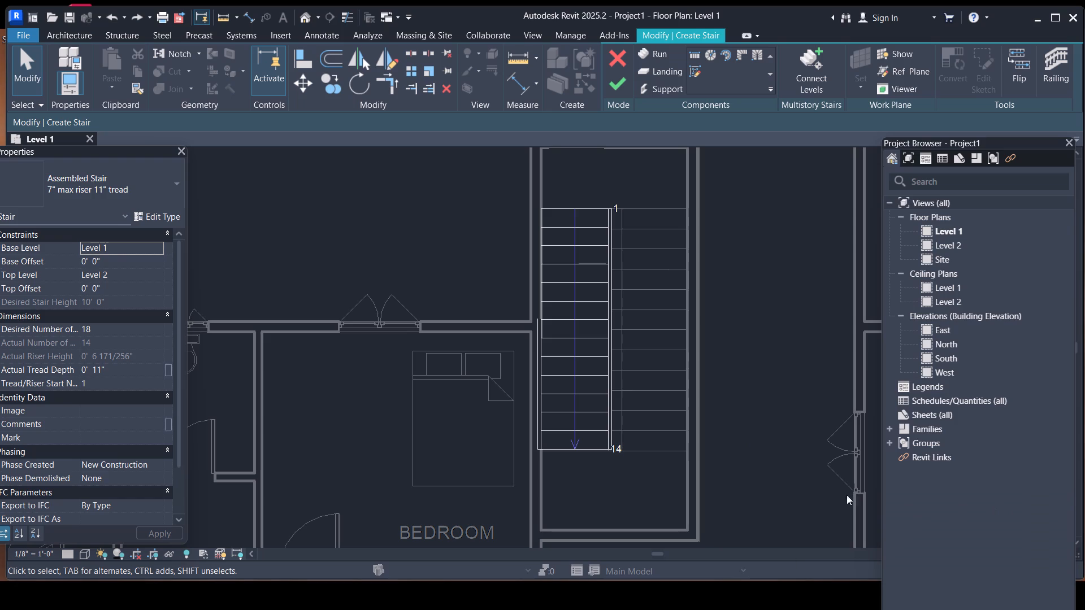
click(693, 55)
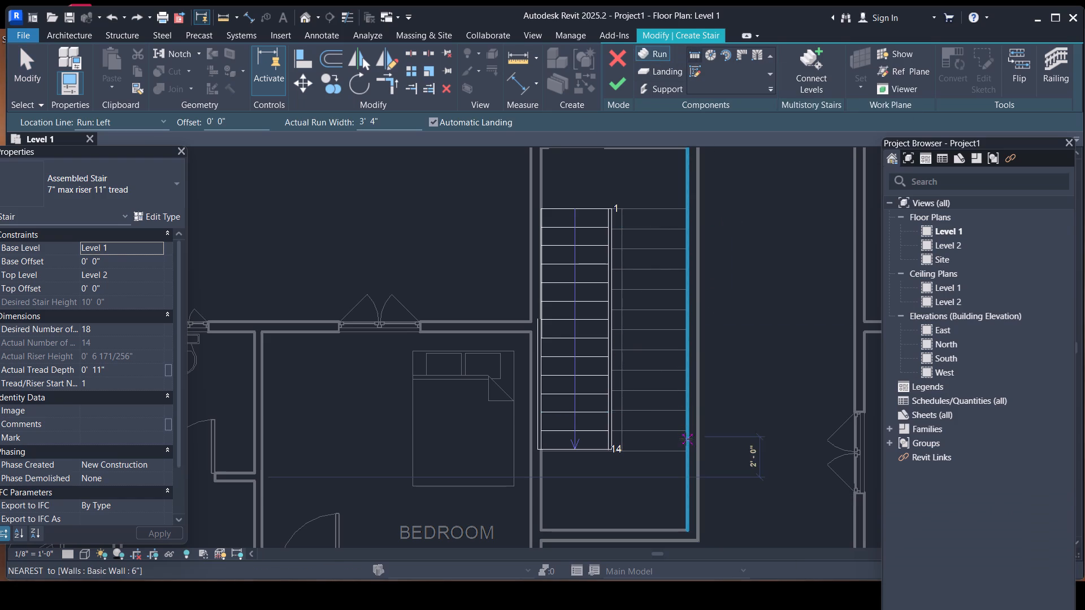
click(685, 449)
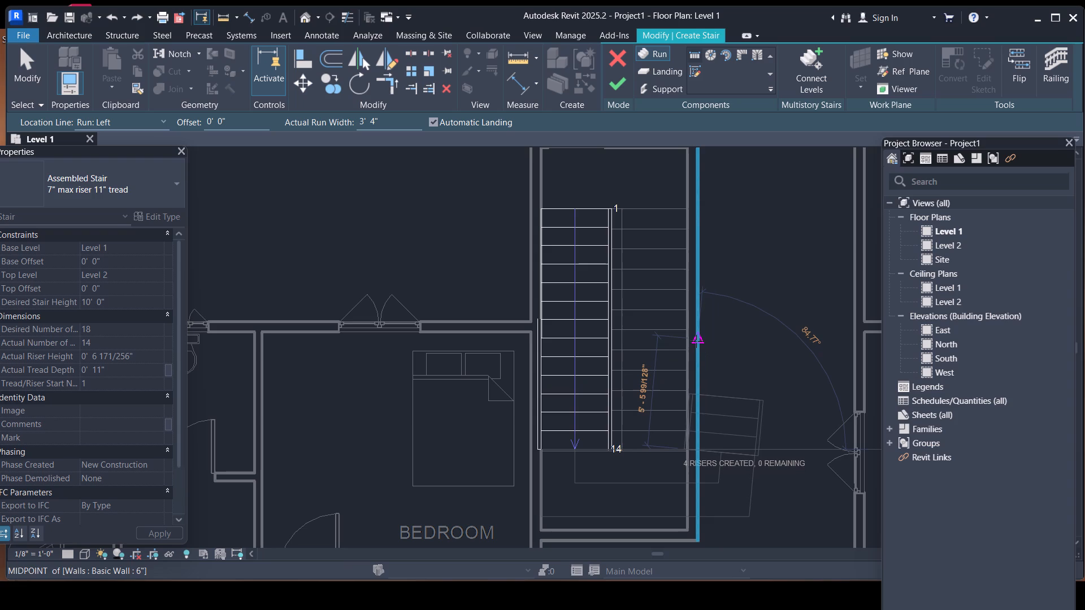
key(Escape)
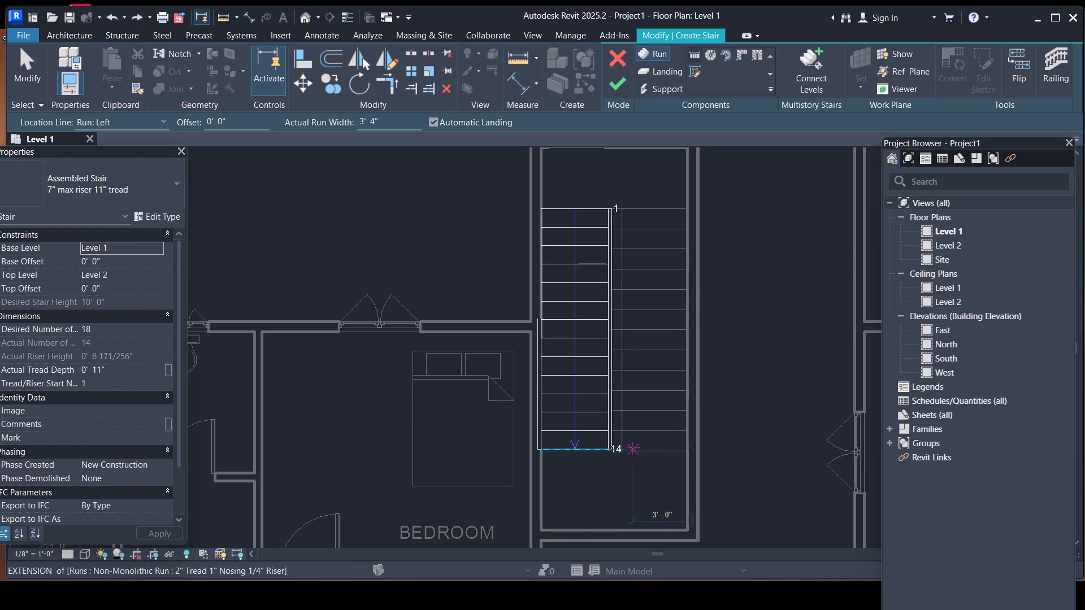
Draw the second straight run of 4 risers upwards in the stairwell's right half, starting level with riser 14 on the plan's inner stair line.
scroll(620, 448, up, 5)
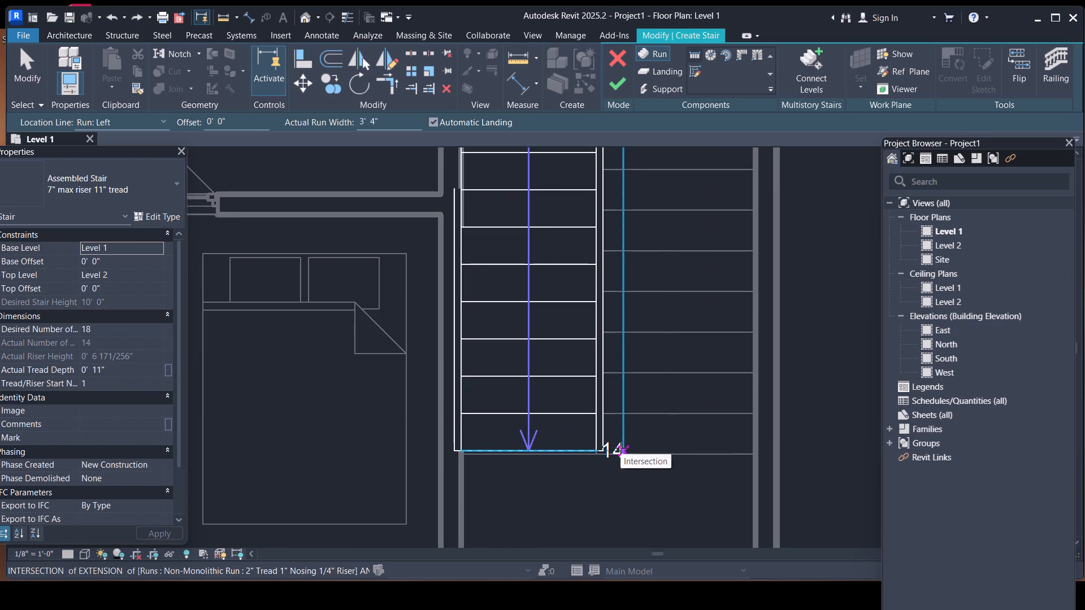
click(620, 452)
scroll(626, 284, down, 1)
scroll(626, 284, up, 1)
scroll(626, 284, down, 3)
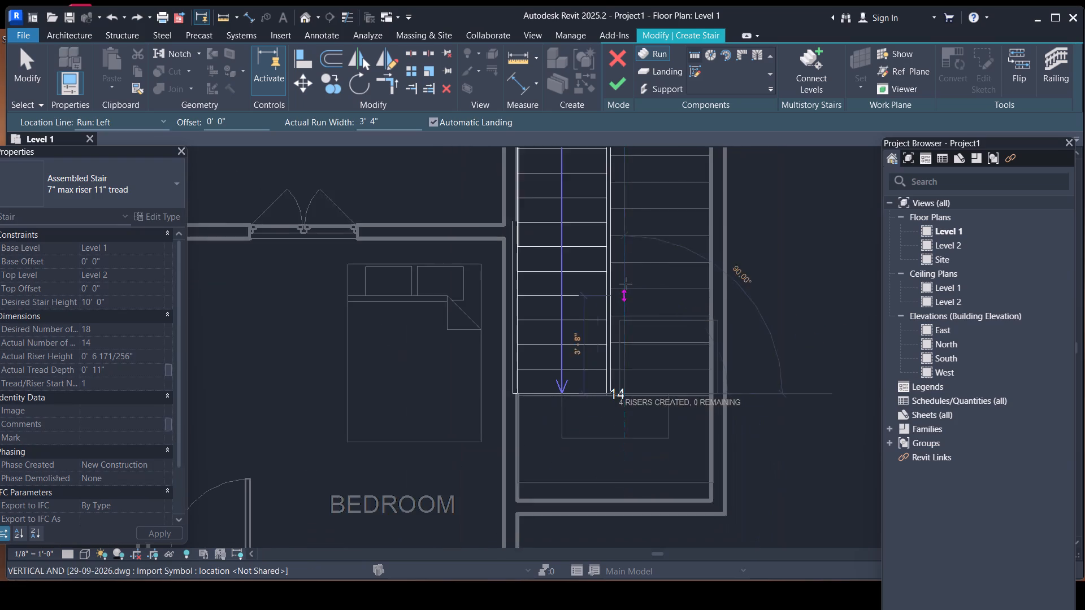
scroll(626, 284, down, 3)
middle_drag(631, 203, 615, 363)
scroll(632, 203, down, 1)
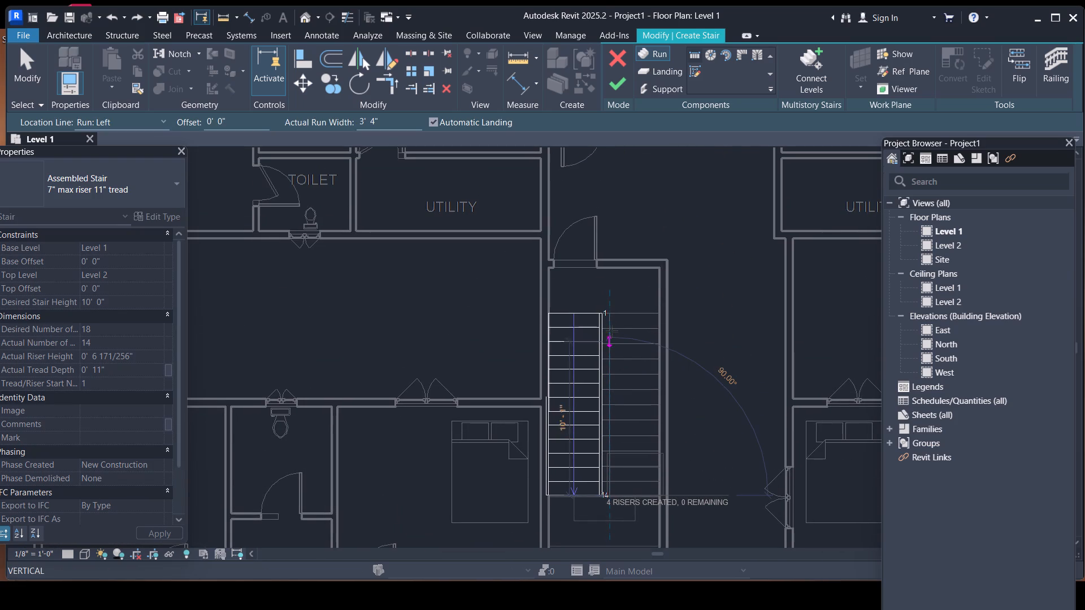
click(610, 315)
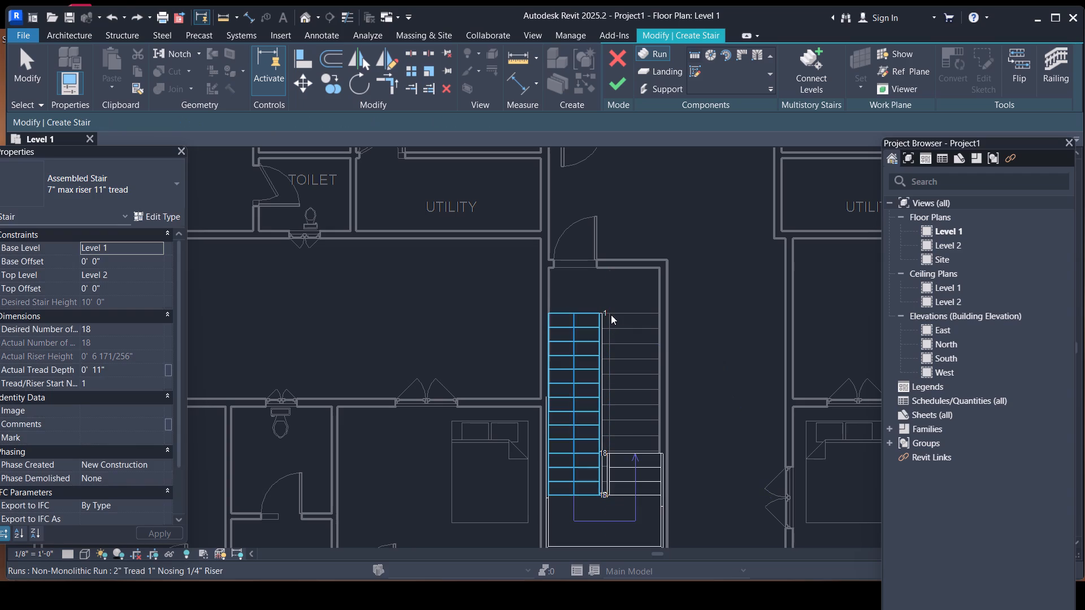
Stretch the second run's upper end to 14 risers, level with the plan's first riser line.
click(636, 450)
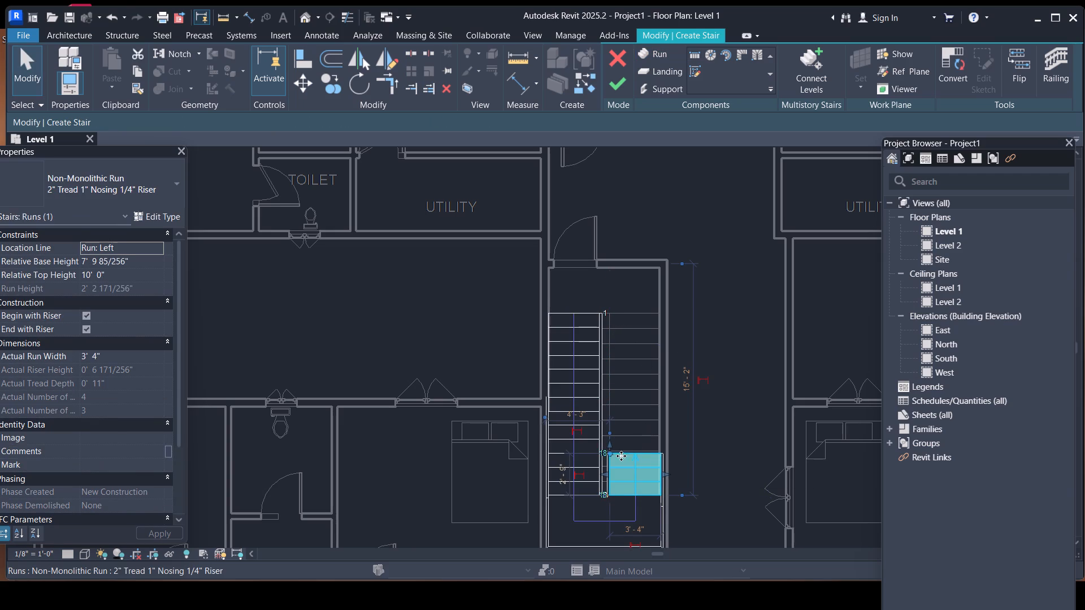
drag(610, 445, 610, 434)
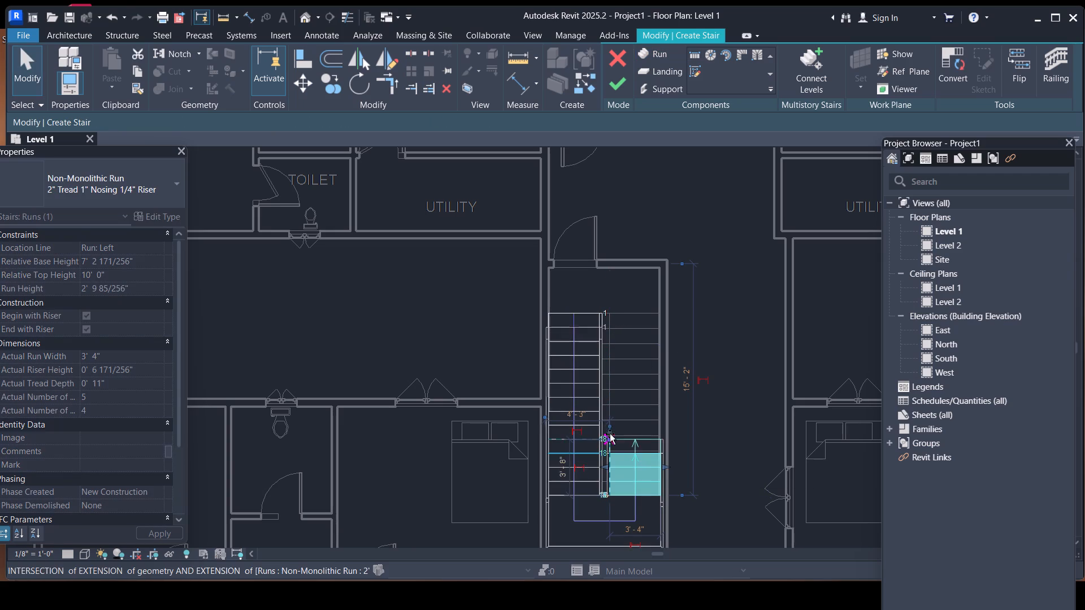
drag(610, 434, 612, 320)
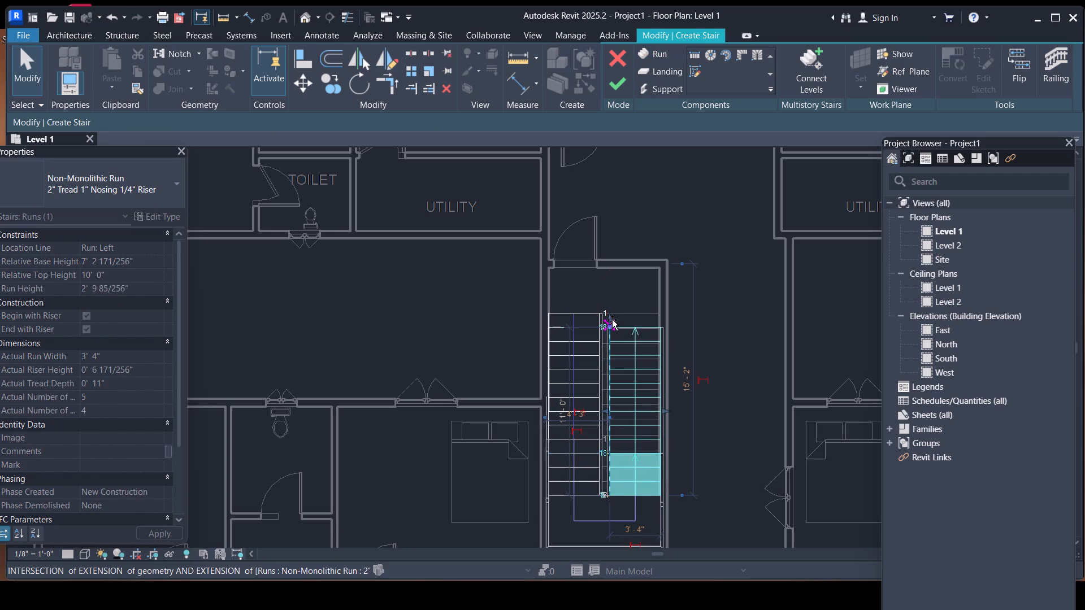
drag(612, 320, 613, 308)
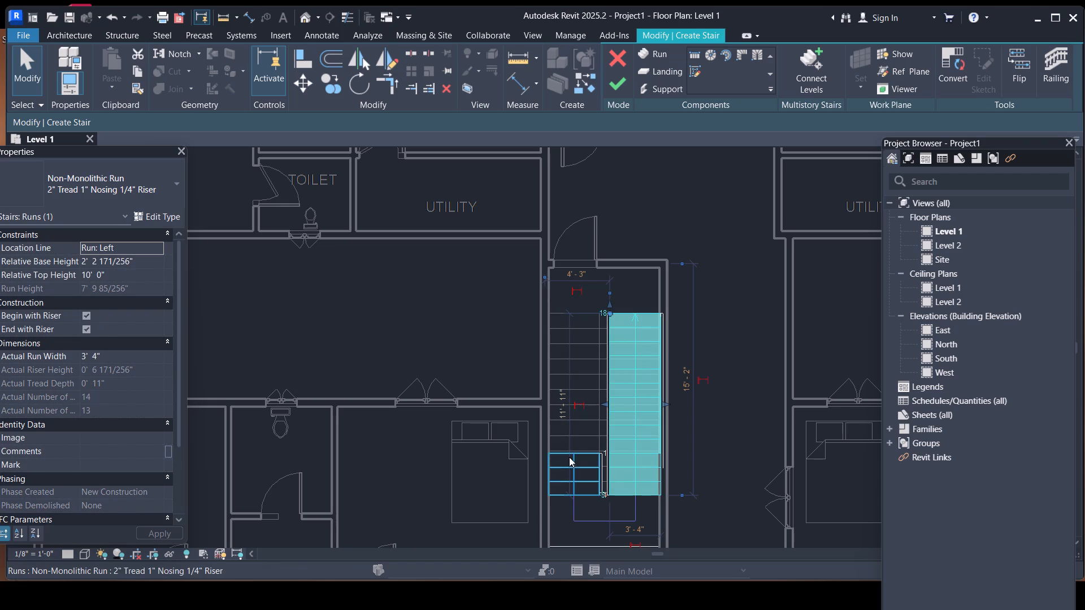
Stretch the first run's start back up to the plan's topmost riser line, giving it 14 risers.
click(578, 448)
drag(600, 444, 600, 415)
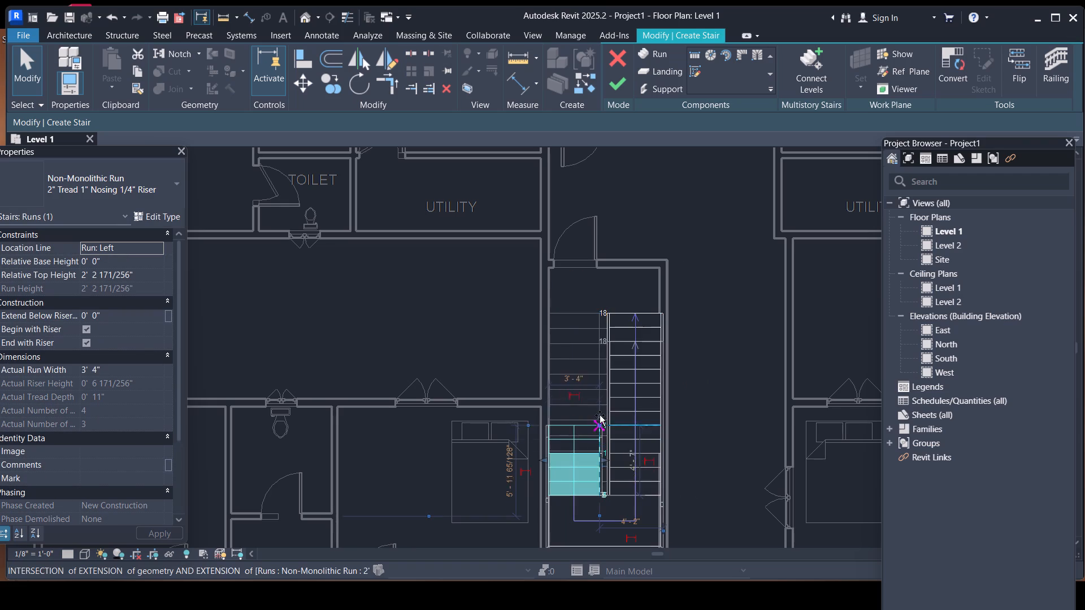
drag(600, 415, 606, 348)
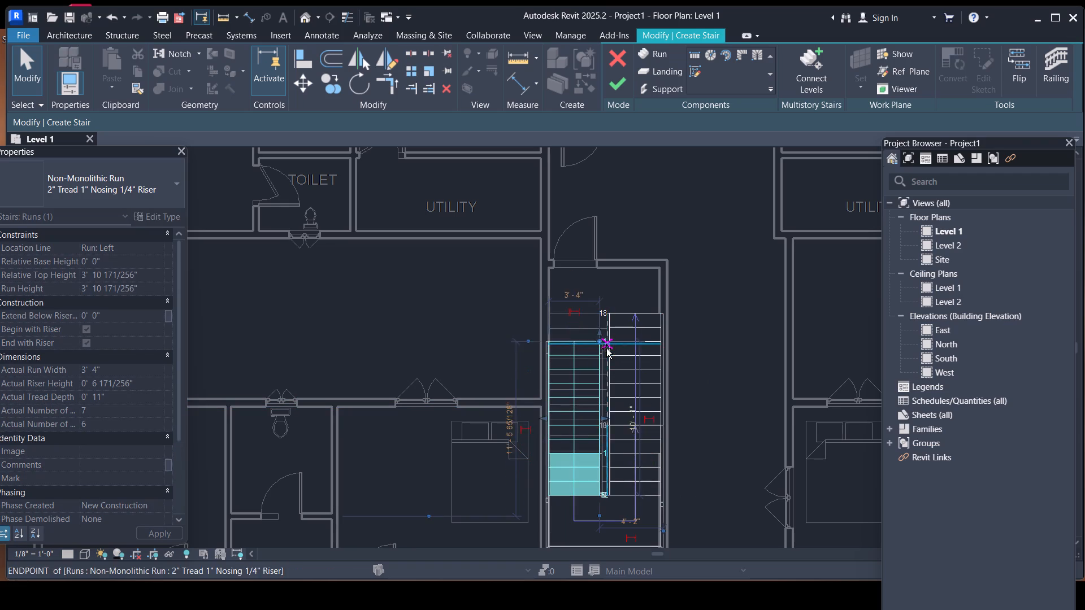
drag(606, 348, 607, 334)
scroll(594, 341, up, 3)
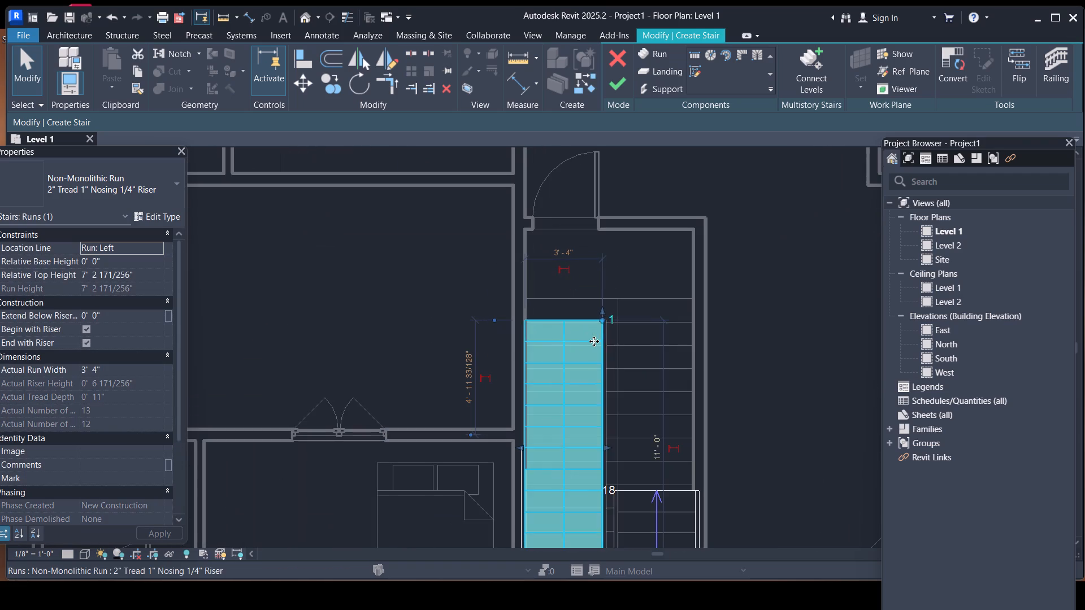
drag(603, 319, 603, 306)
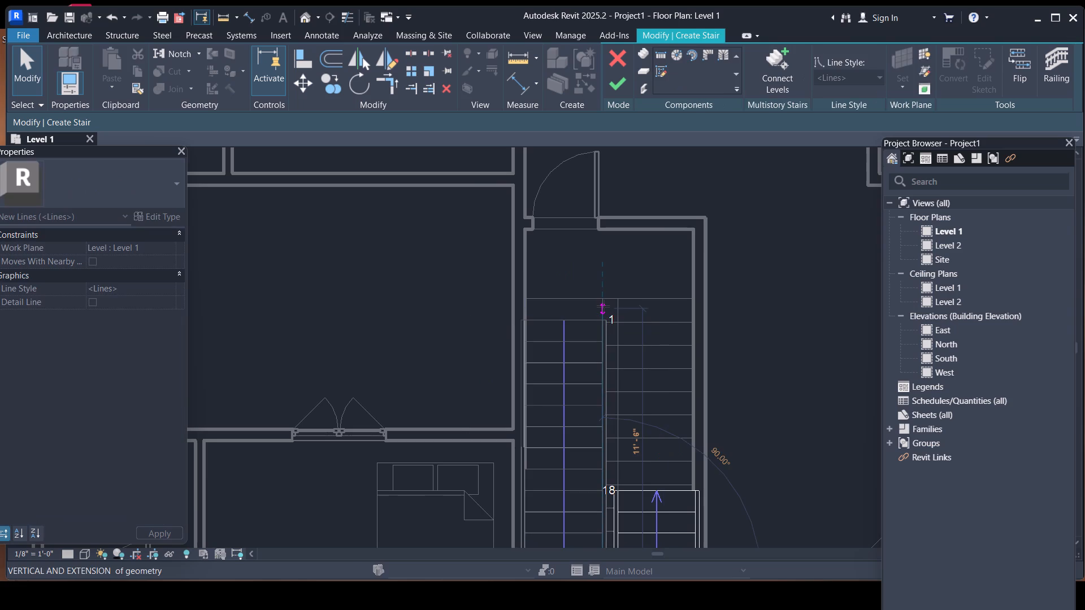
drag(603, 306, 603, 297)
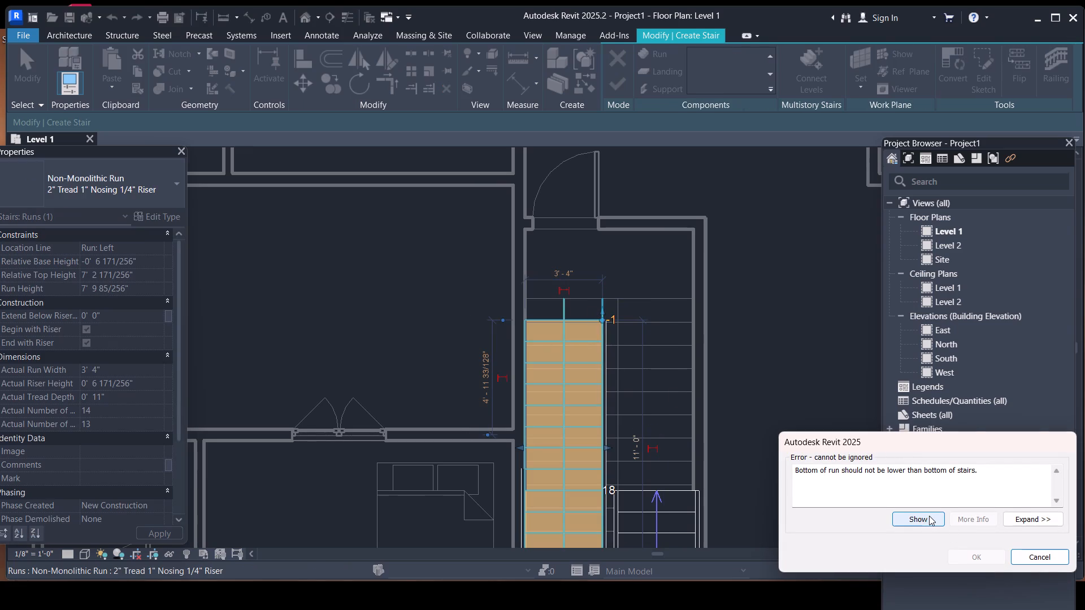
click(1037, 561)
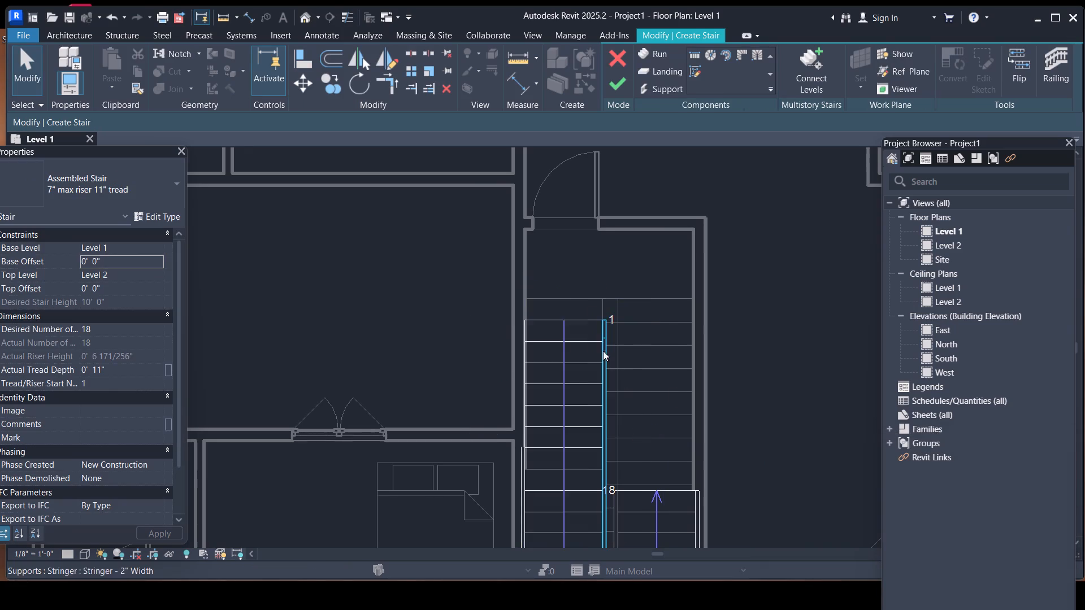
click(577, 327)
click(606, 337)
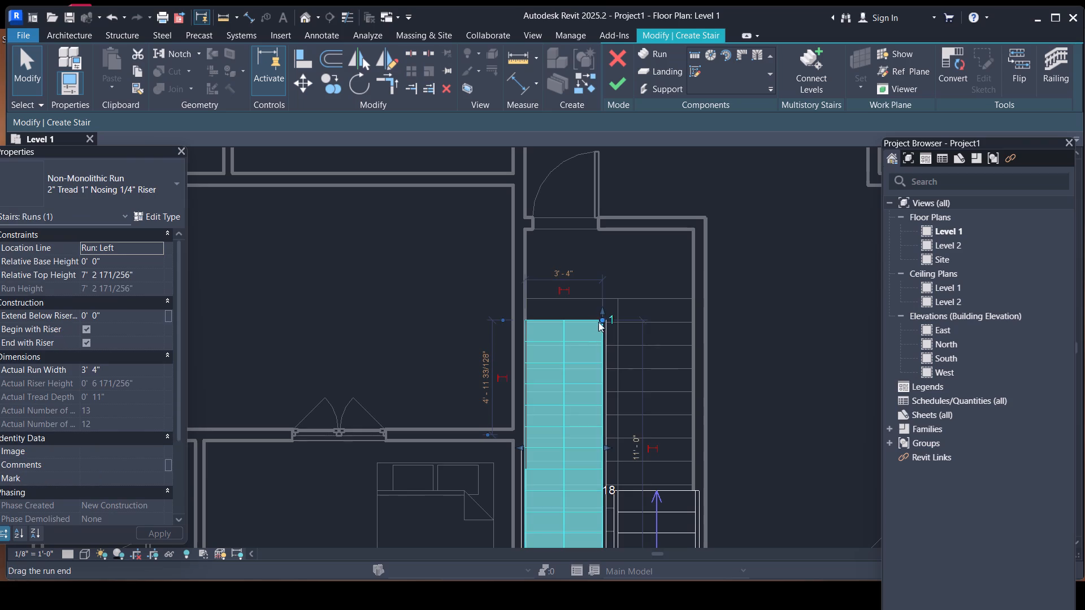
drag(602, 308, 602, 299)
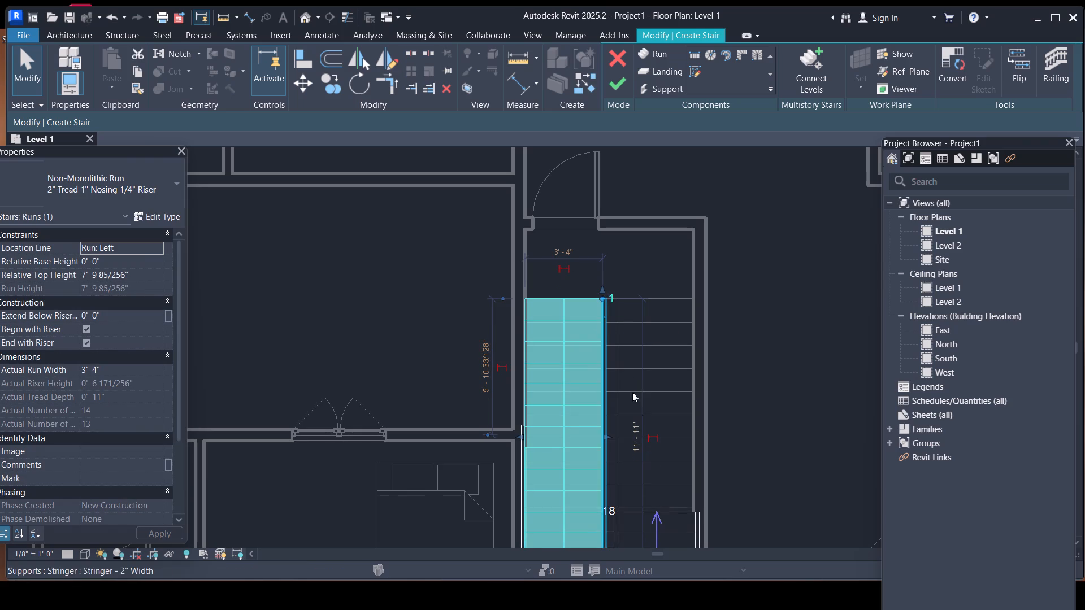
Lengthen the second run upwards to 14 risers, level with the first run's start, and finish the stair.
click(661, 509)
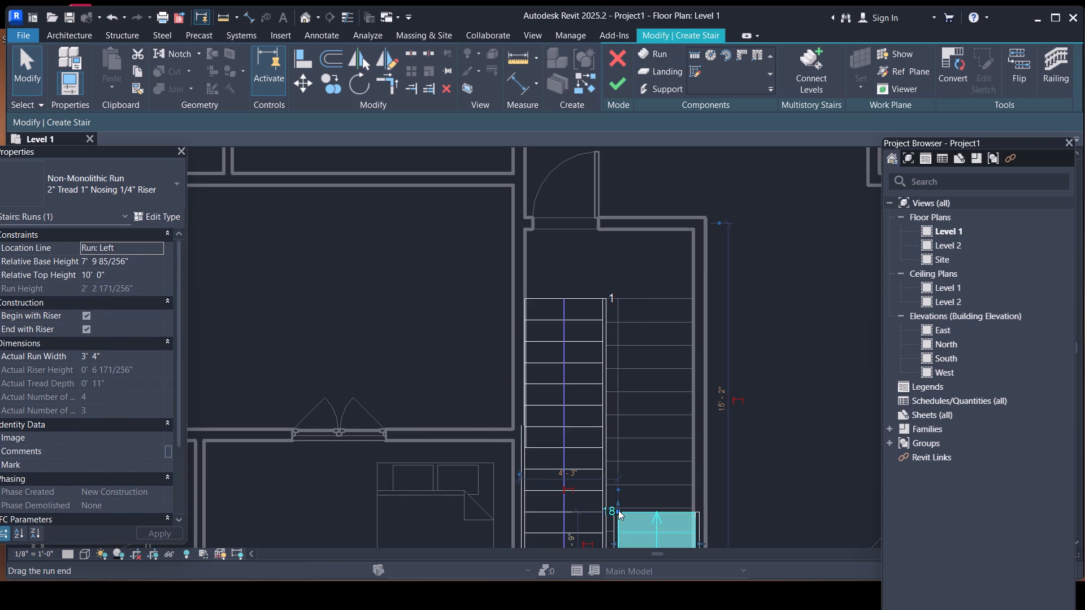
drag(618, 509, 625, 317)
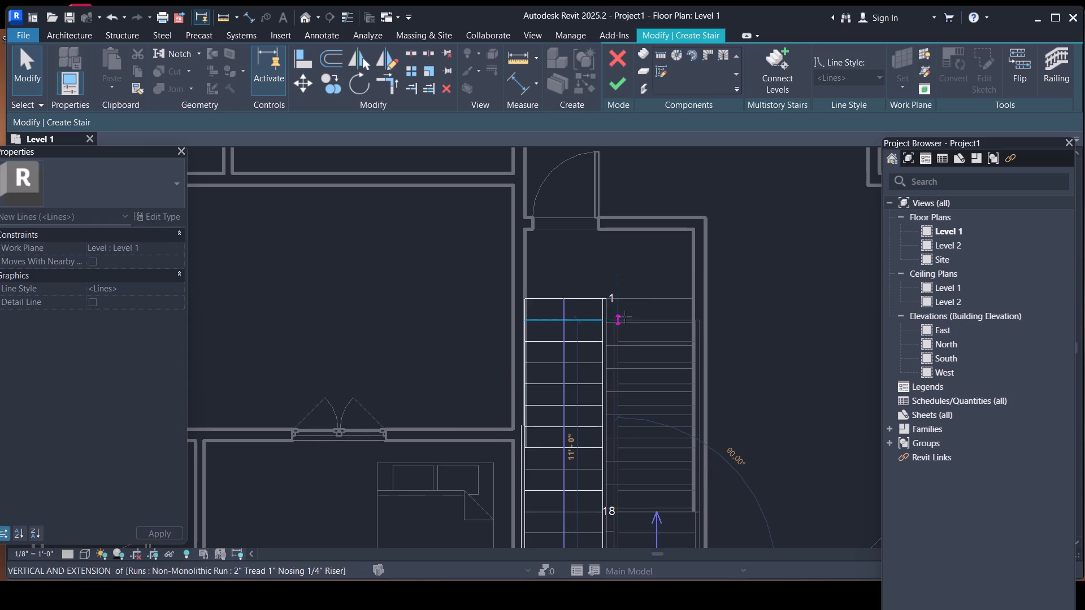
drag(625, 317, 622, 302)
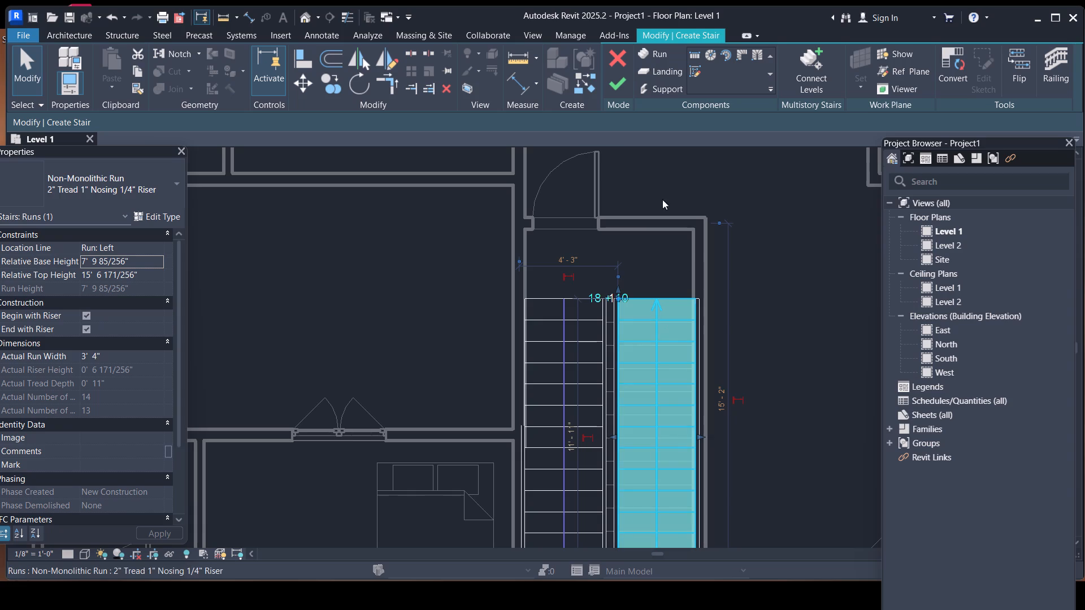
key(Escape)
click(614, 87)
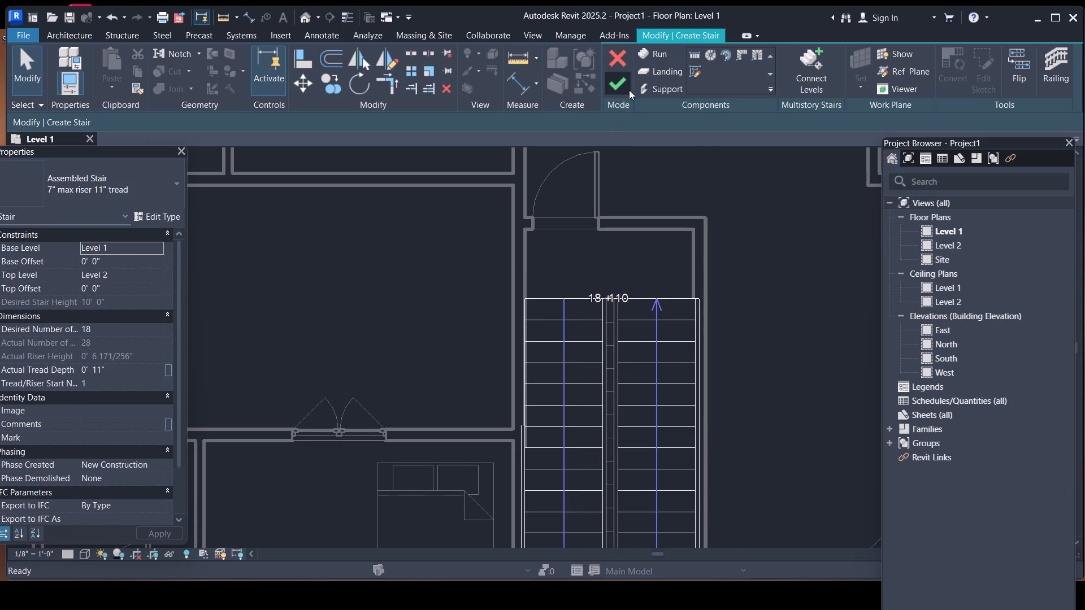
scroll(714, 207, down, 7)
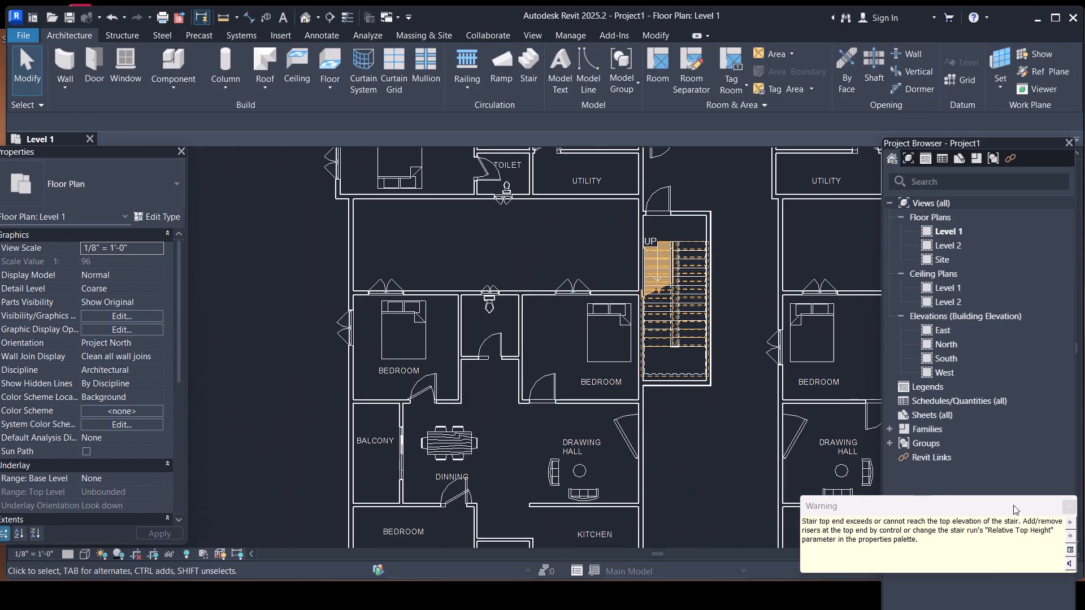
click(1065, 507)
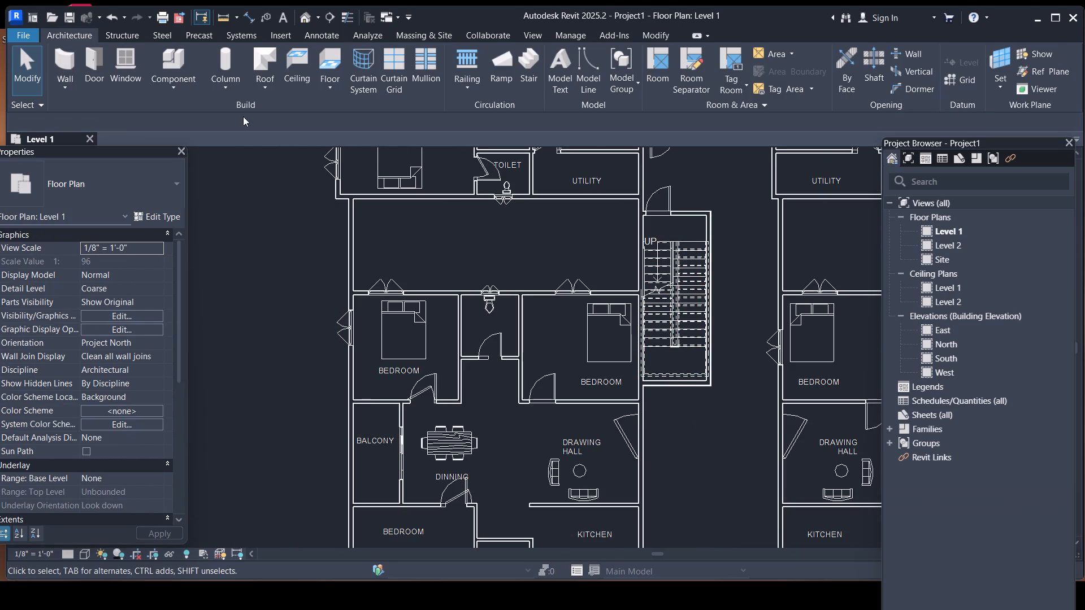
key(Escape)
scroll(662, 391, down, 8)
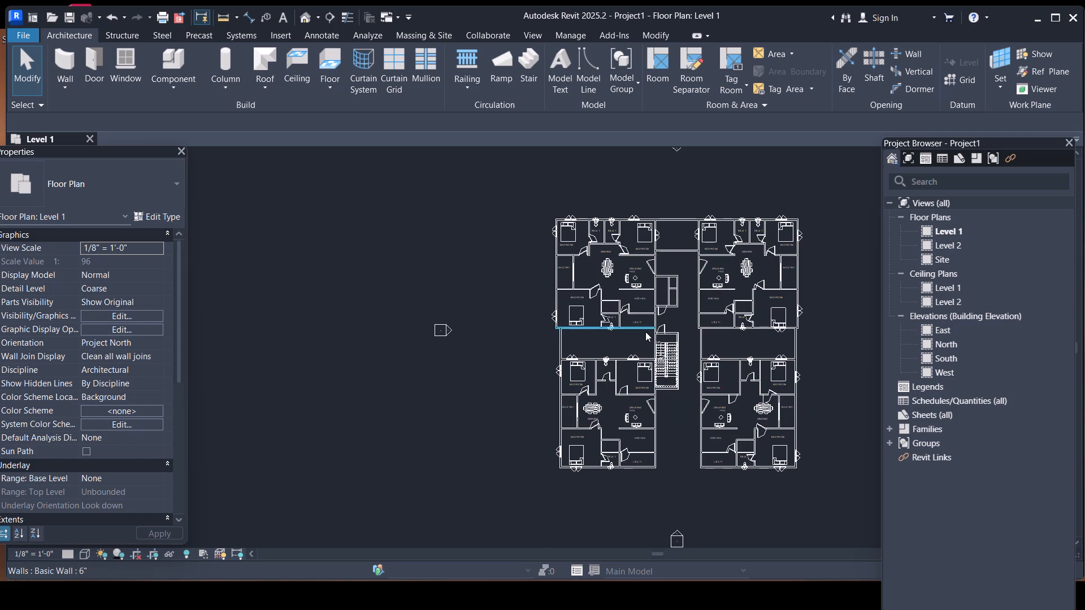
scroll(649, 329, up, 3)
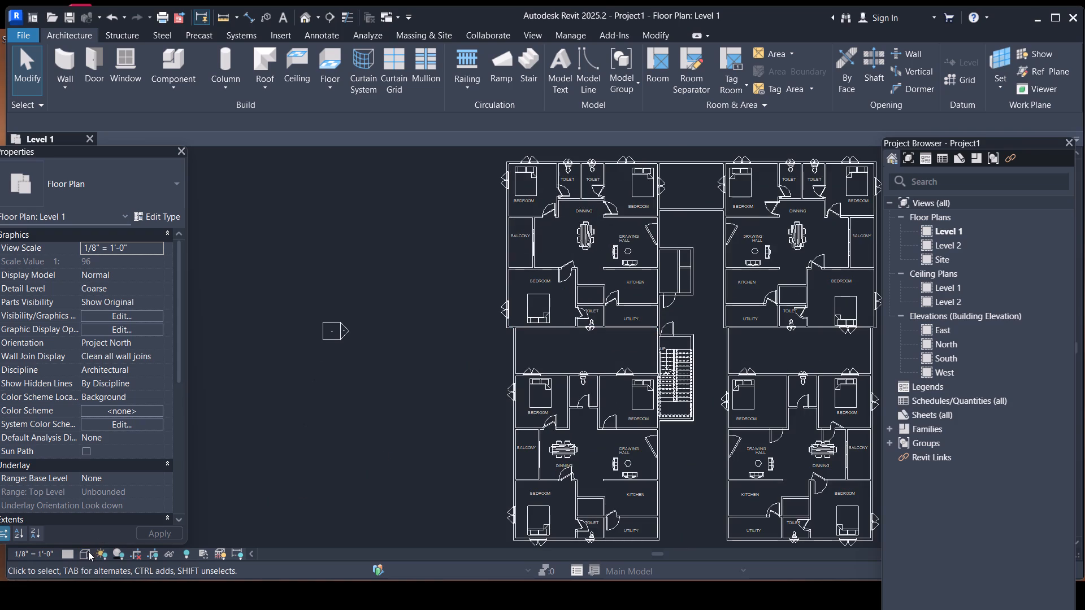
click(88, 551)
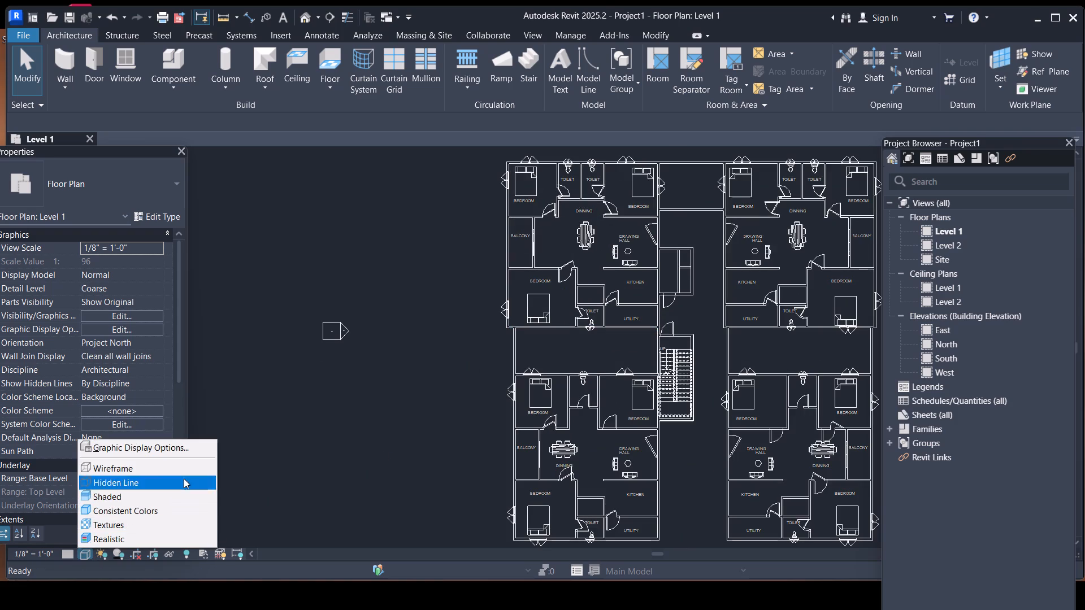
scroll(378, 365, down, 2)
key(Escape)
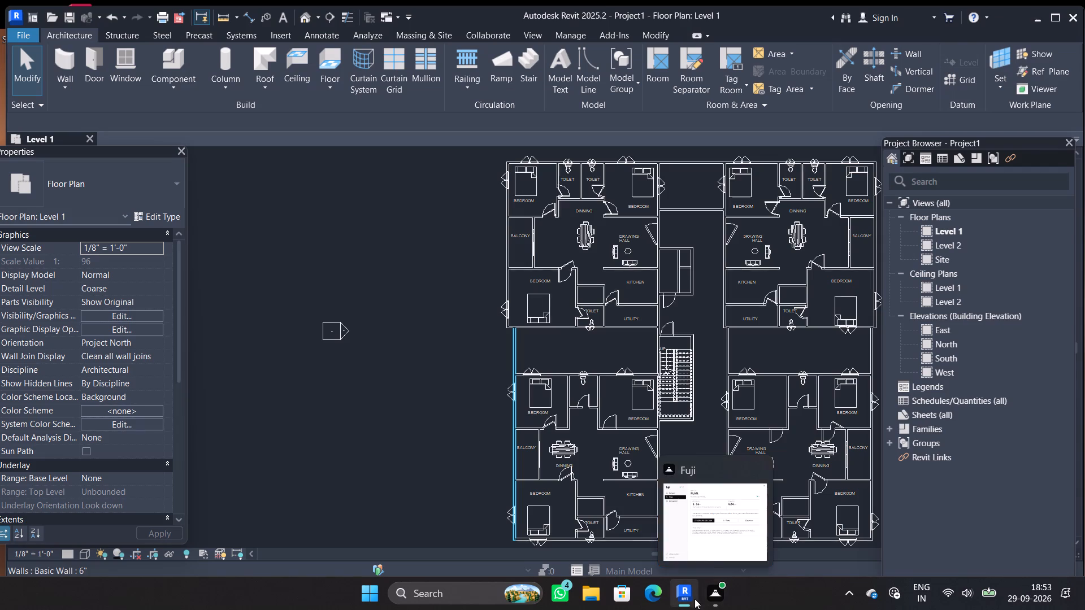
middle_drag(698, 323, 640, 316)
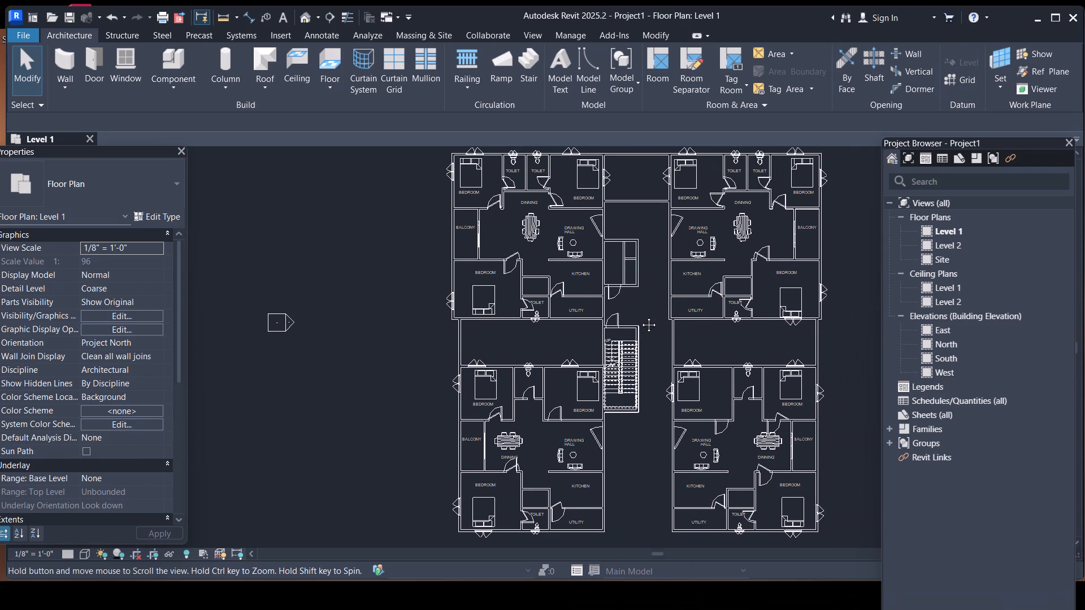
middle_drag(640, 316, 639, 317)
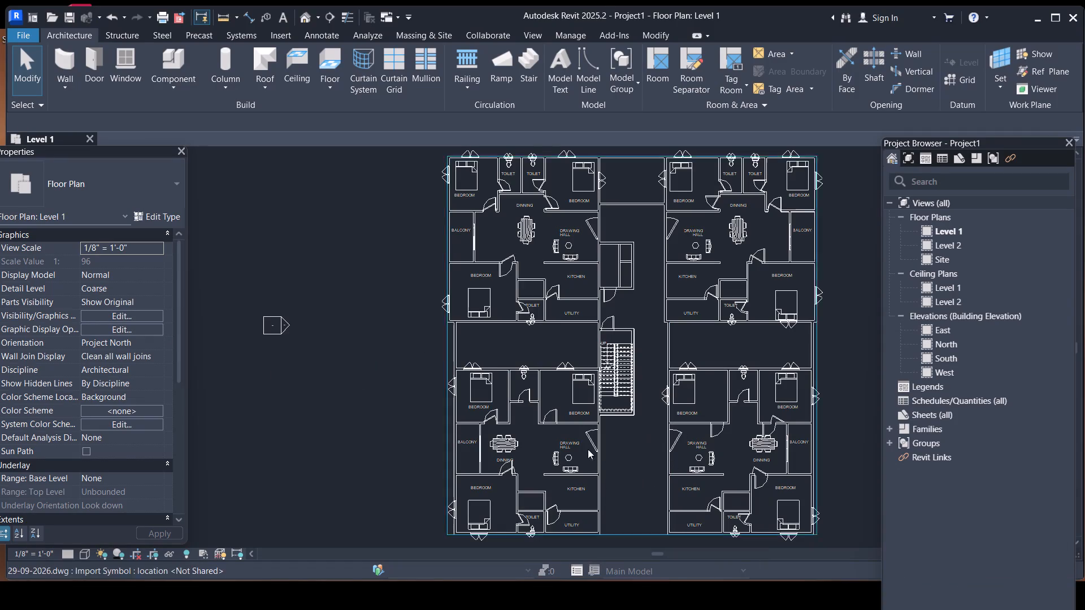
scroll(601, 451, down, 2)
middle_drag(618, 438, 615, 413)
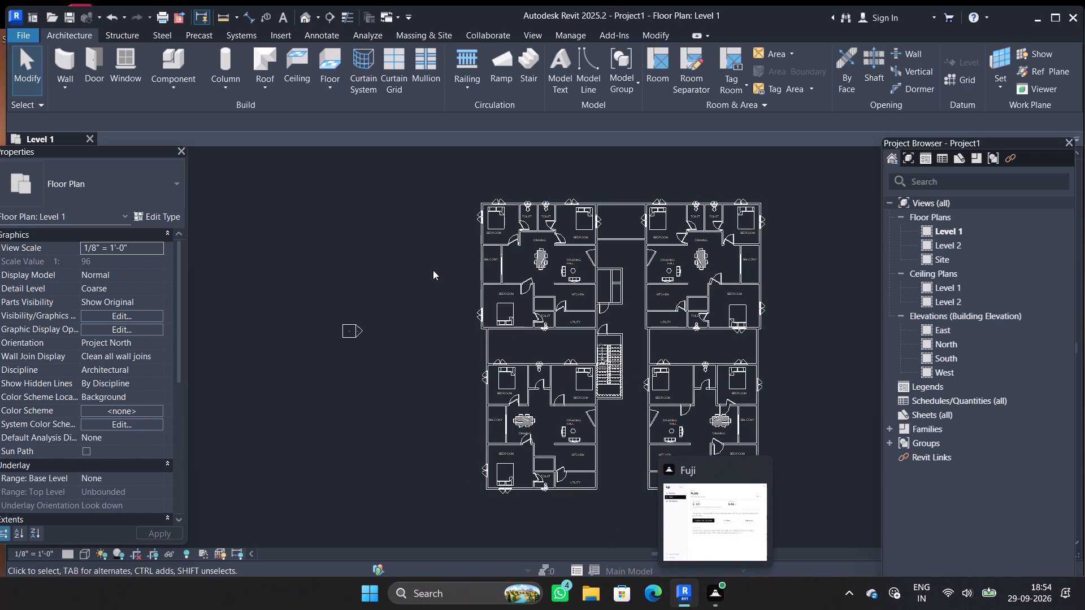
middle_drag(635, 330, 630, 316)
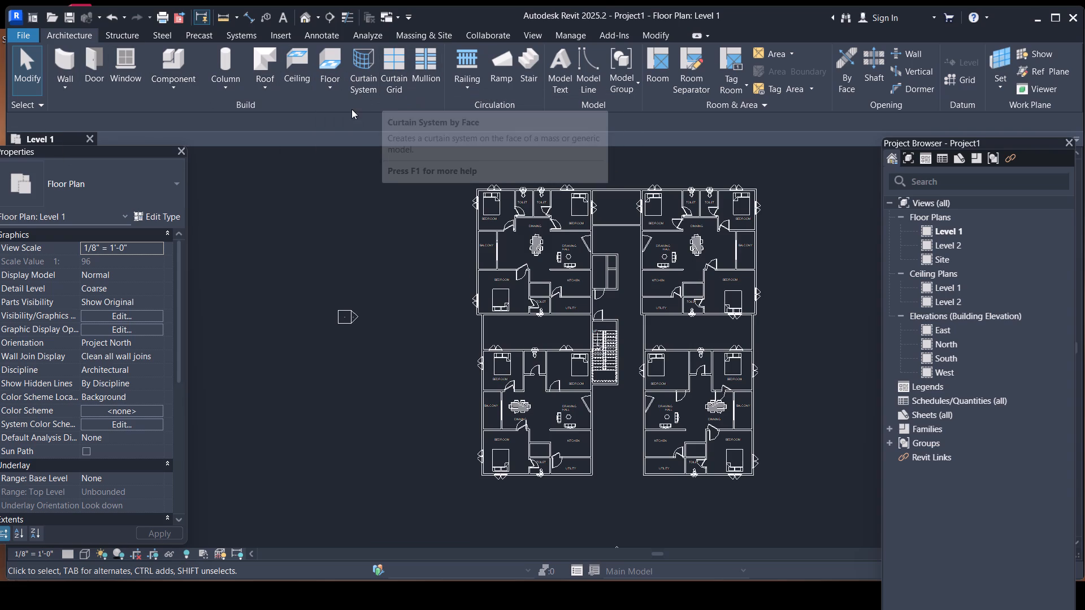
Start an architectural floor on Level 1 and duplicate the Generic - 12" type under the name FLOOR.
click(329, 84)
click(387, 111)
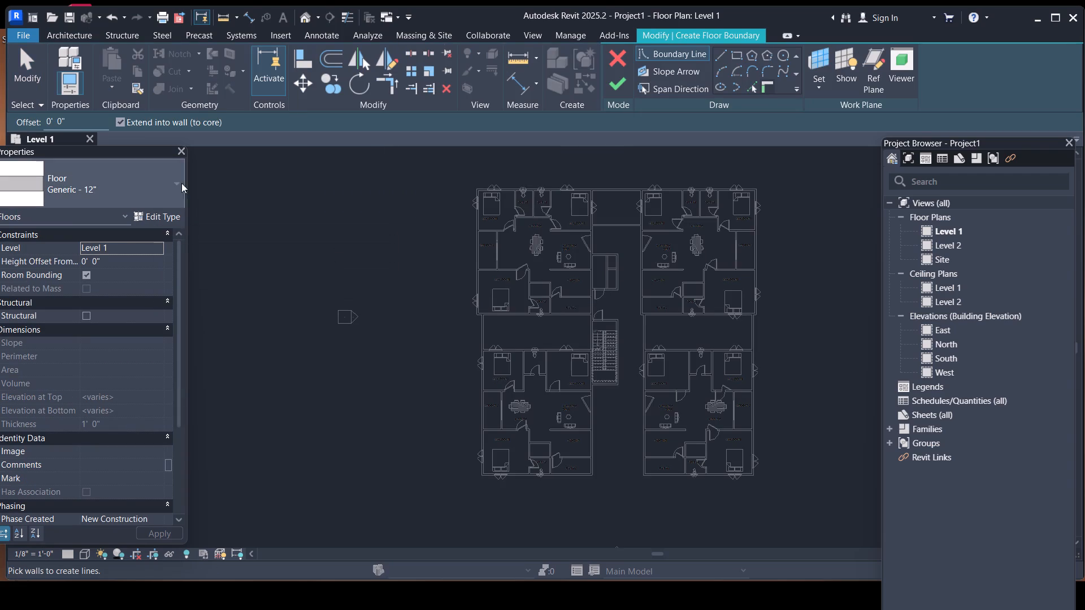
click(173, 180)
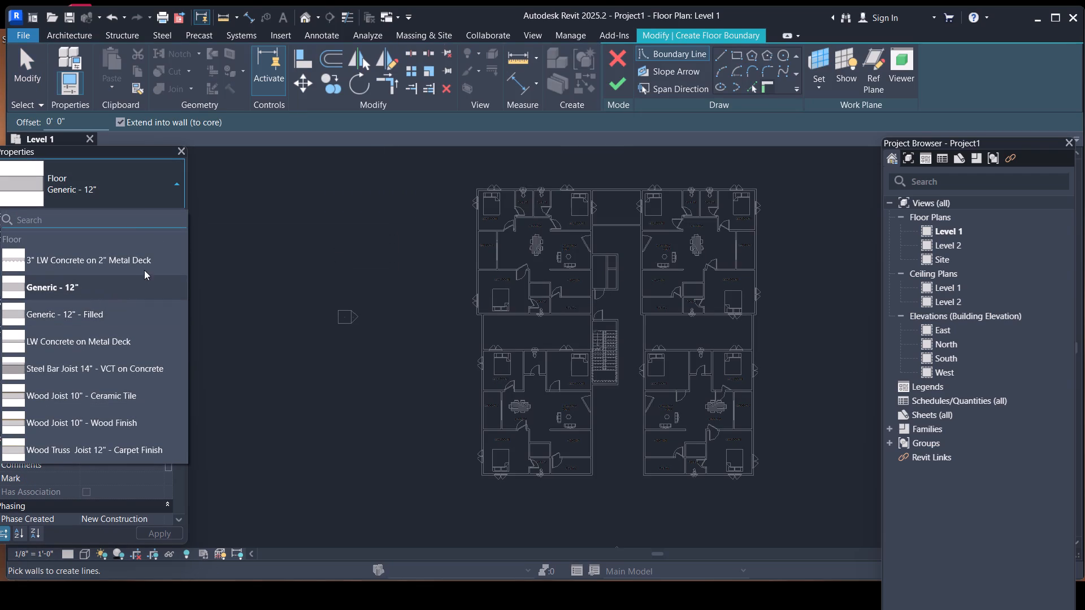
key(Escape)
click(159, 217)
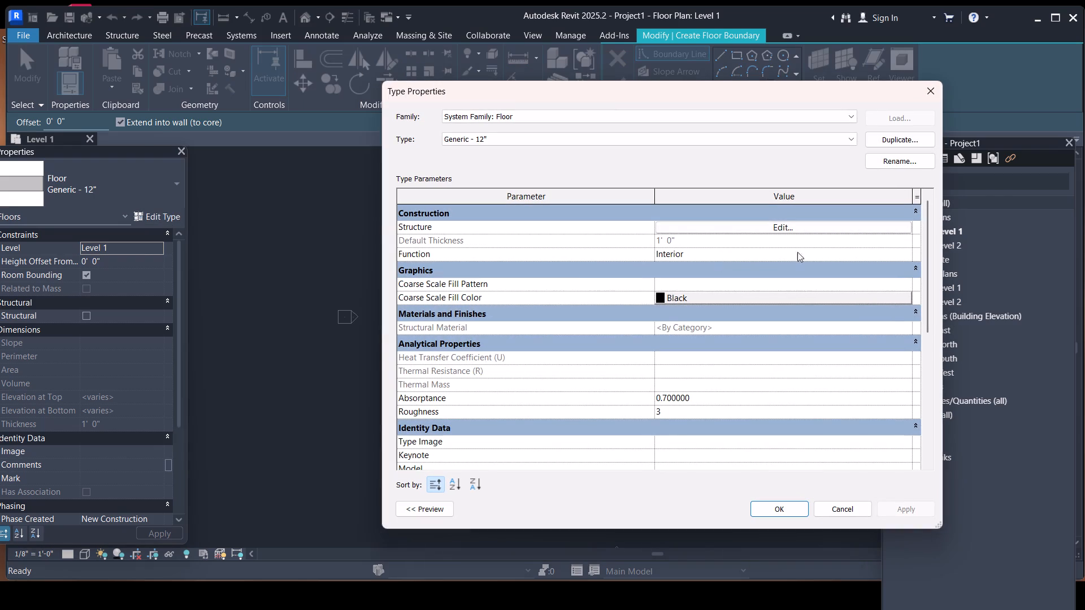
click(904, 140)
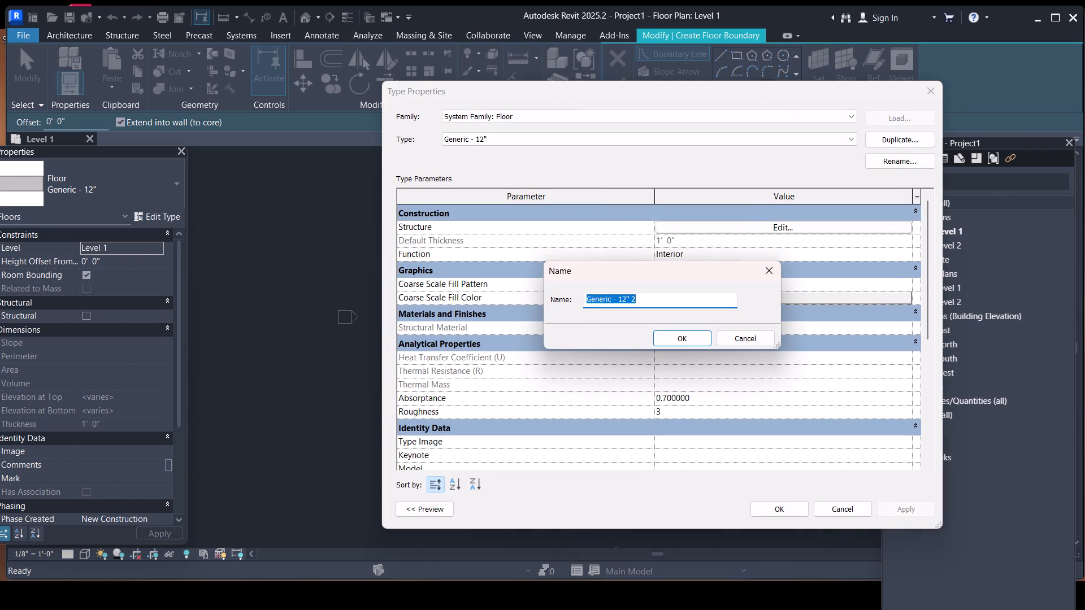
key(BackSpace)
text(FLOOR)
click(657, 342)
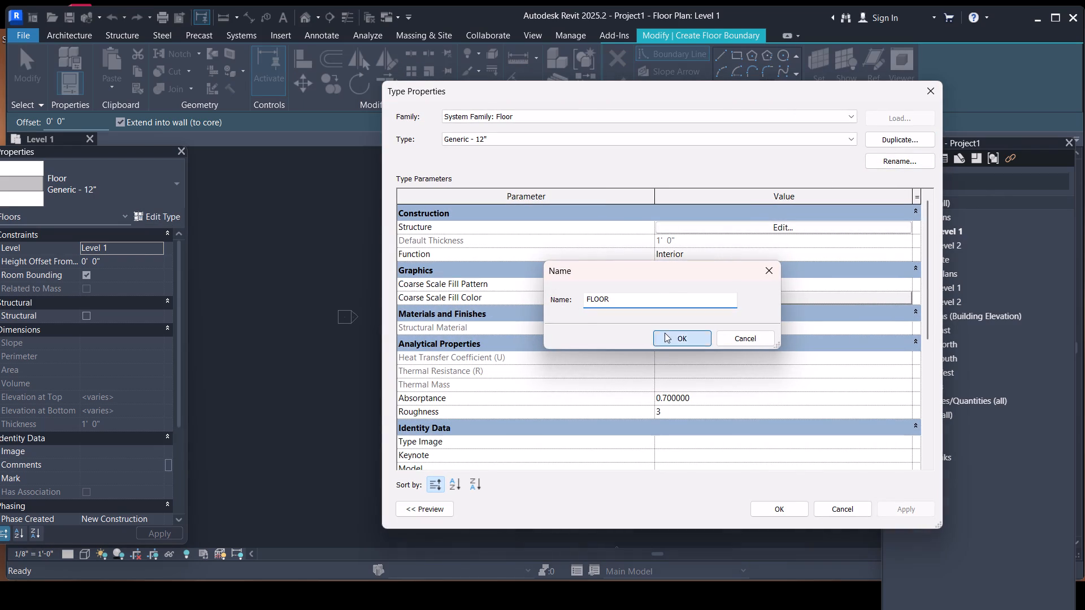
Set the structure layer thickness of the FLOOR type to 2' and apply the type.
click(707, 228)
click(662, 226)
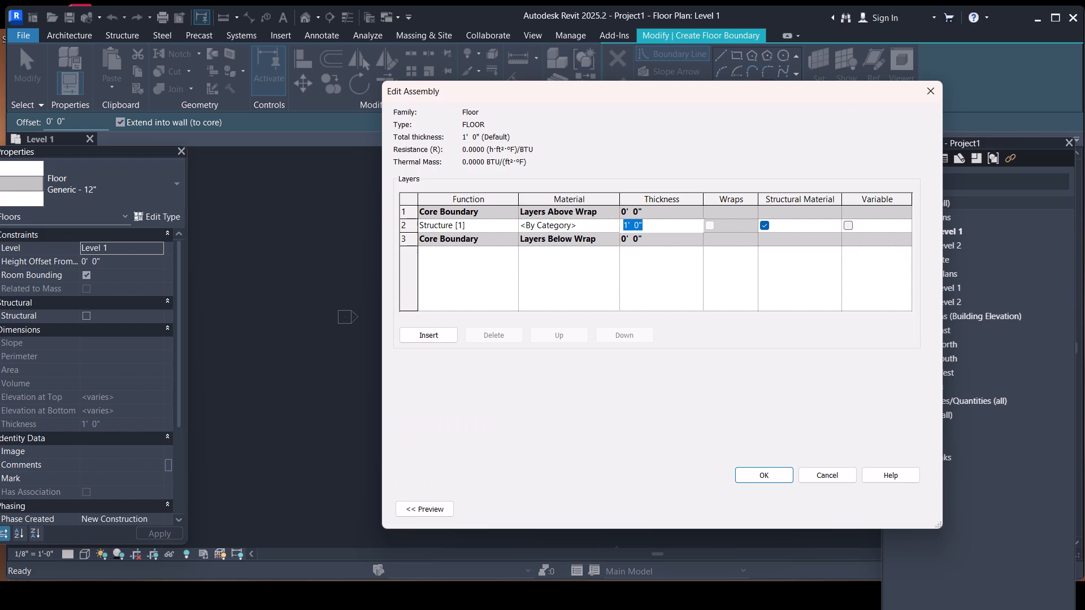
key(BackSpace)
text(2')
click(757, 478)
click(796, 511)
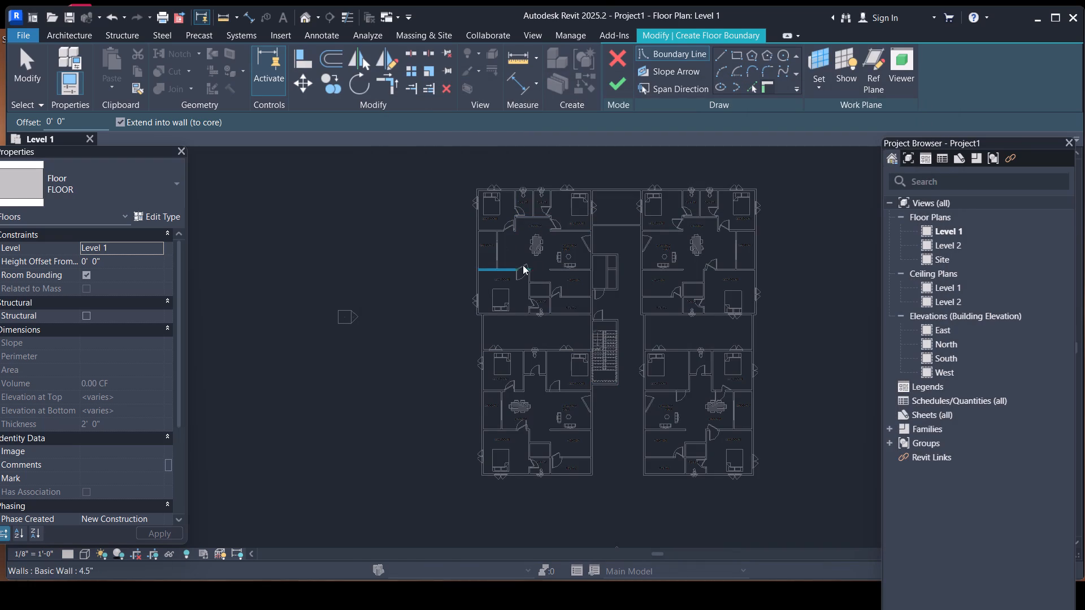
Sketch a rectangular floor boundary around the upper-left apartment, between the opposite outer corners of its exterior walls.
click(740, 55)
scroll(570, 195, up, 10)
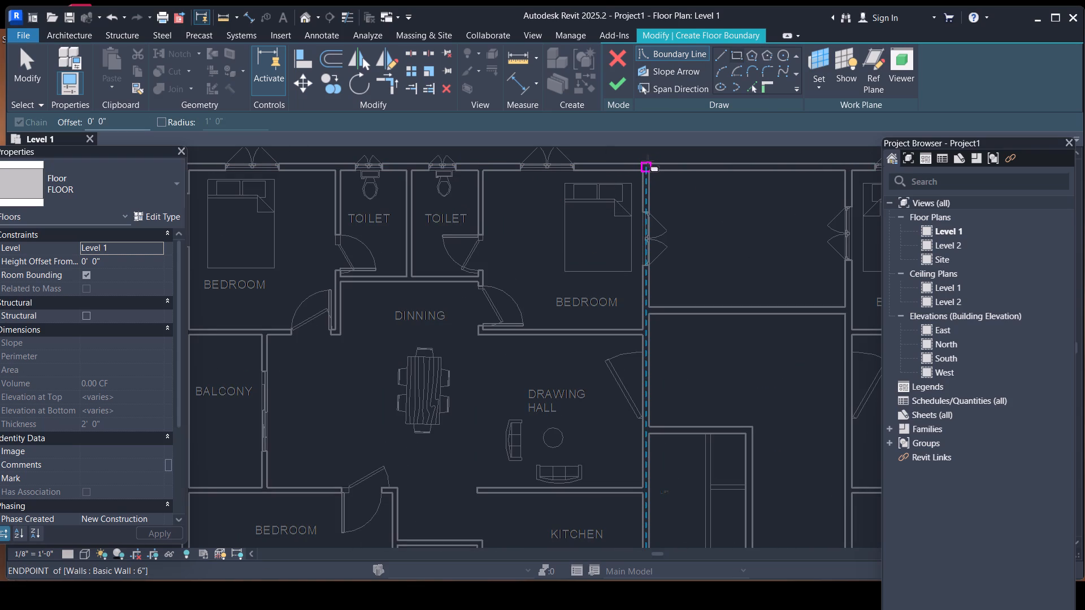
scroll(648, 162, up, 4)
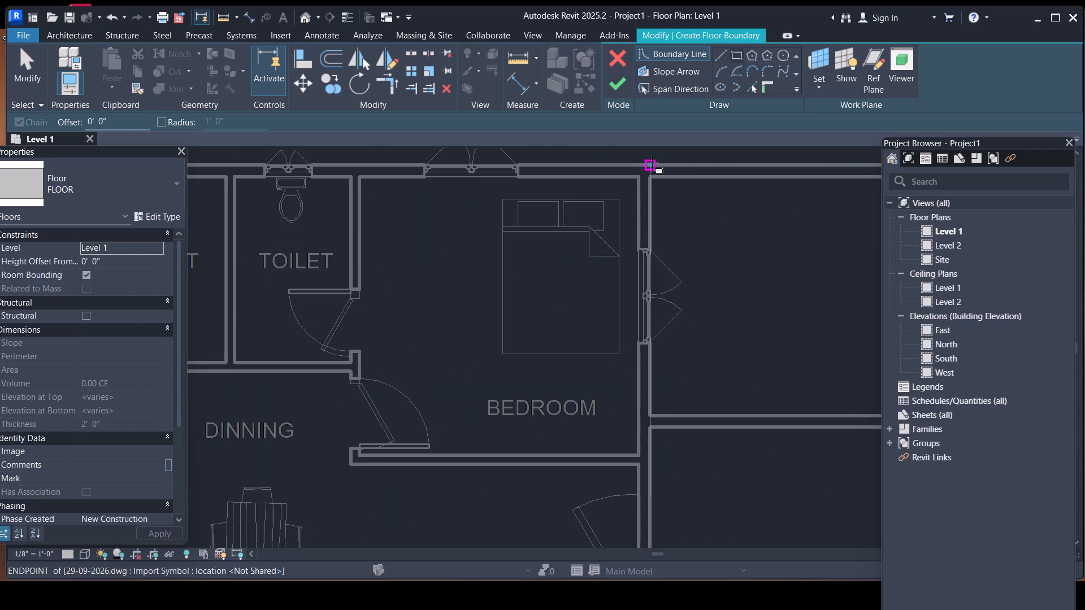
click(649, 164)
scroll(588, 237, down, 10)
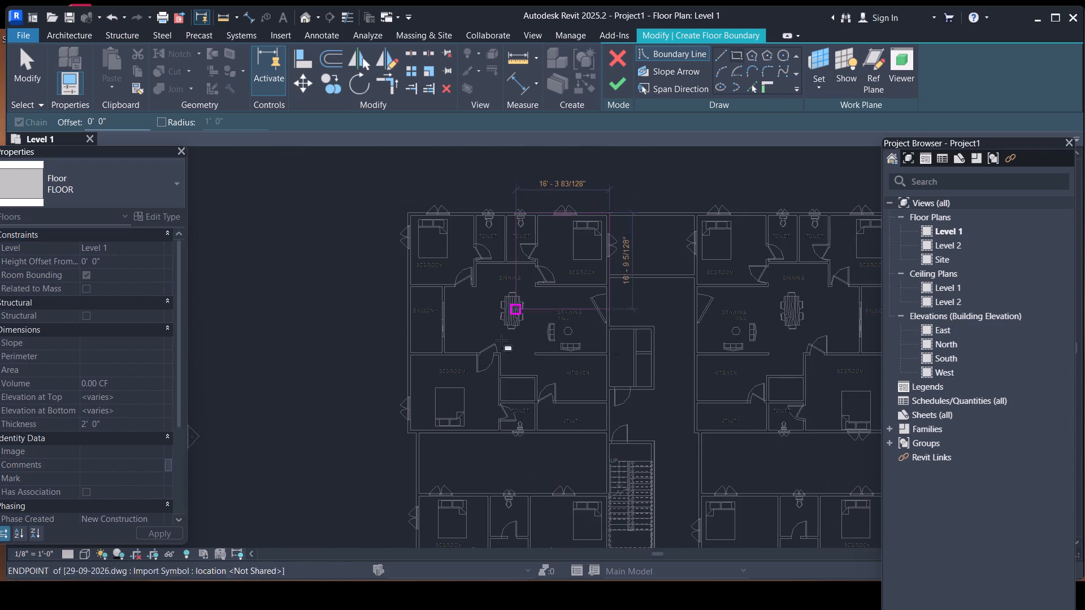
scroll(429, 427, up, 9)
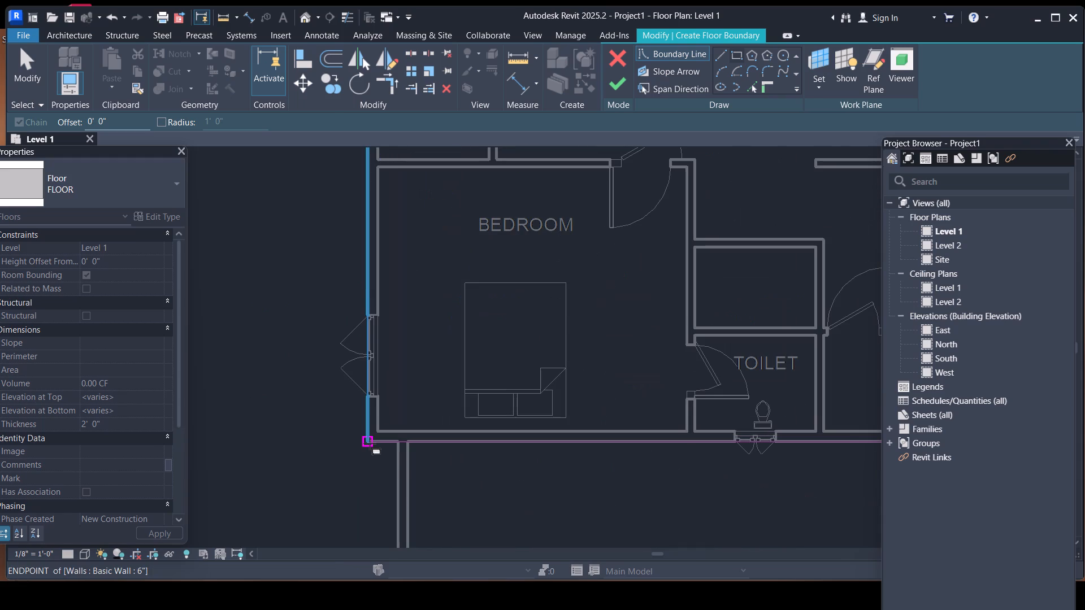
click(370, 443)
Add a rectangular floor boundary around the lower-left apartment, from its upper-right corner beside the stair to its lower-left outer corner.
scroll(612, 207, down, 11)
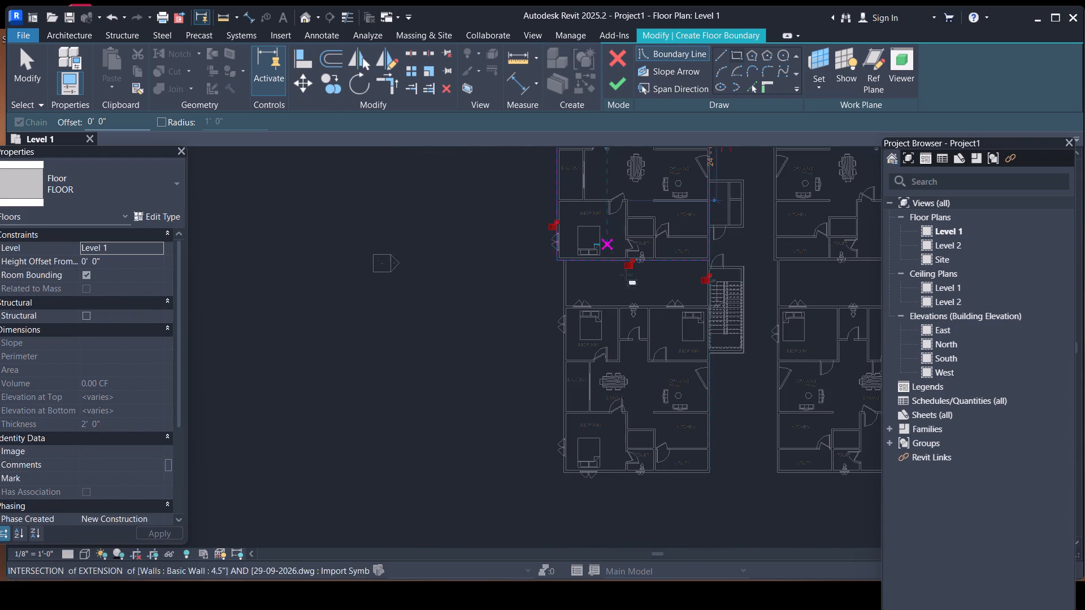
scroll(710, 315, up, 16)
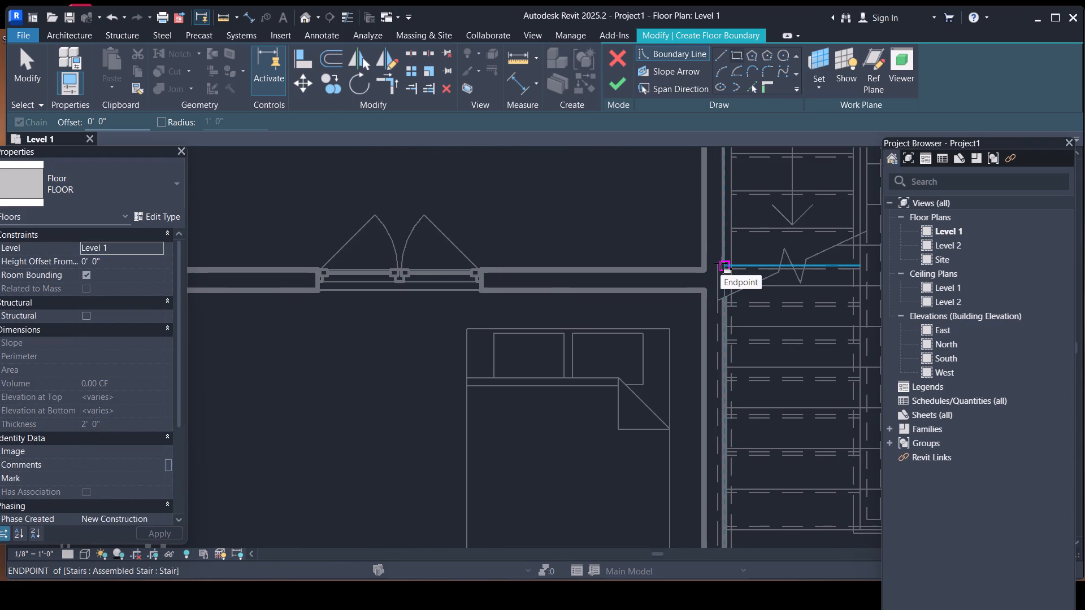
click(721, 270)
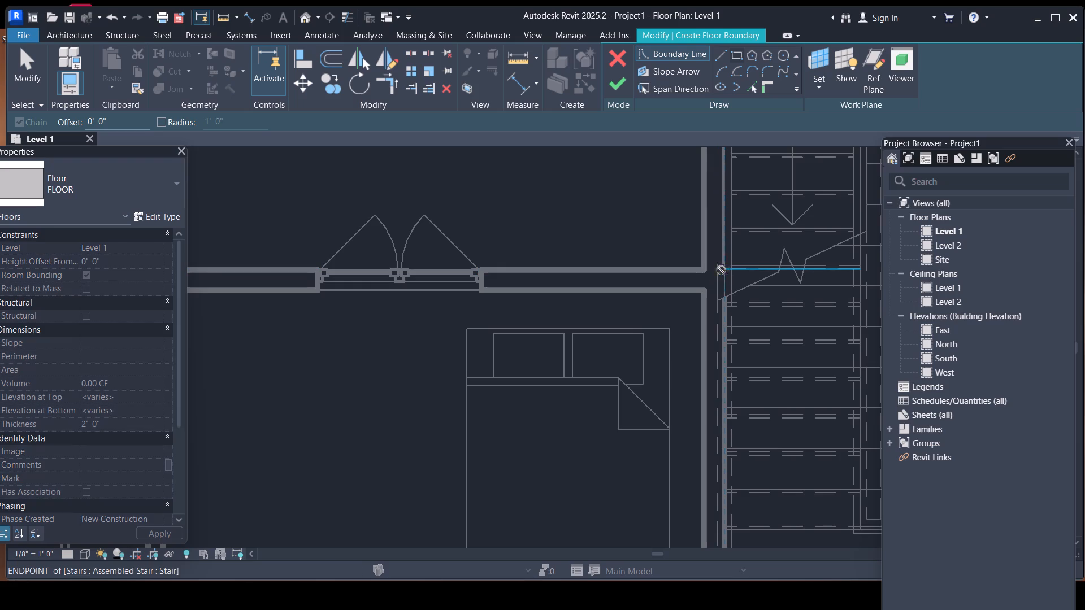
scroll(640, 321, down, 15)
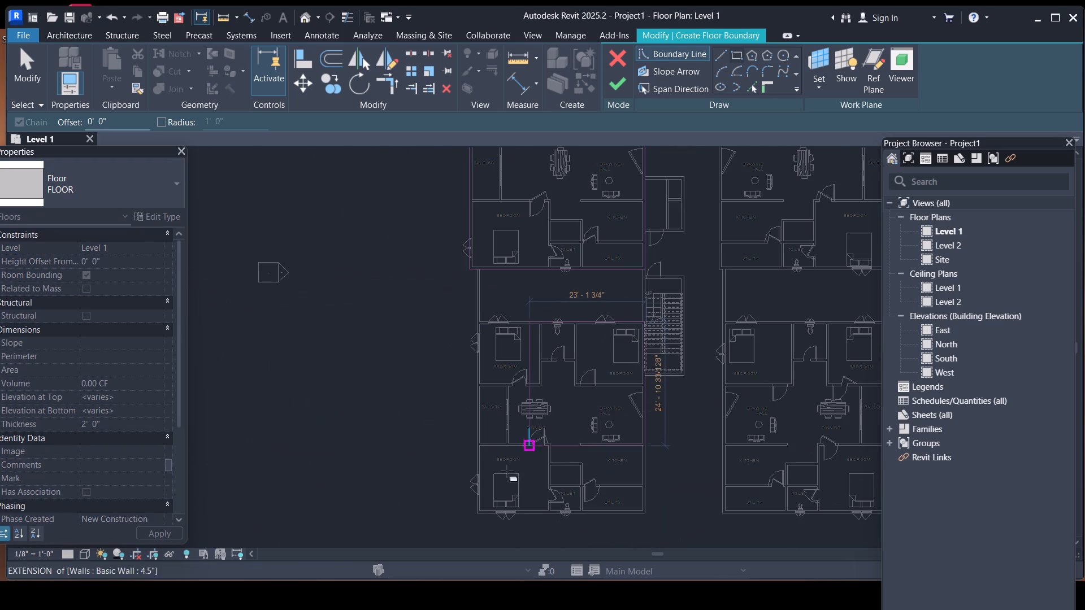
scroll(486, 506, up, 8)
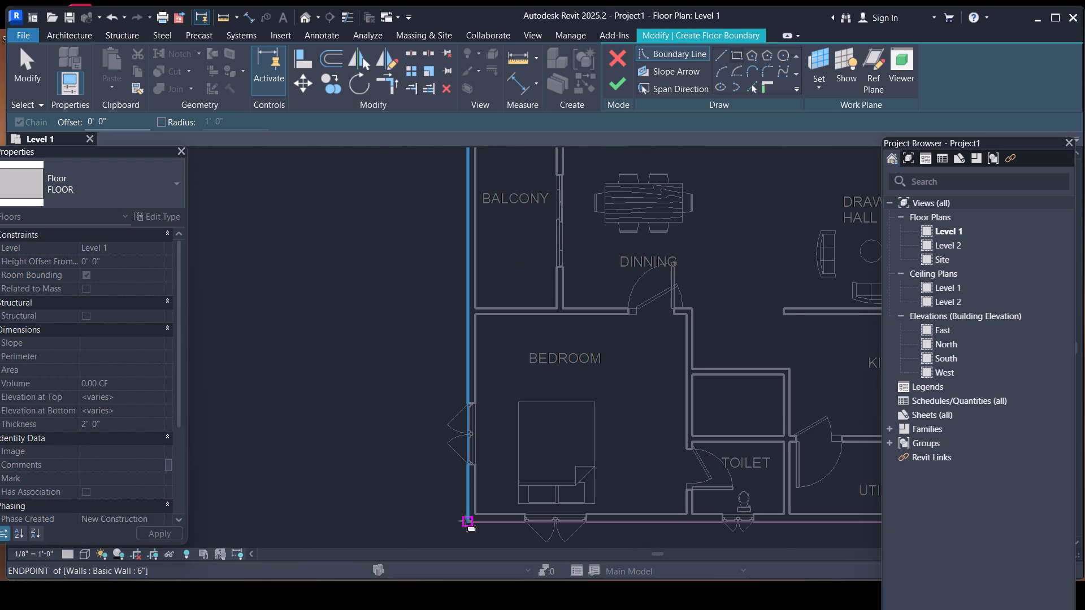
click(465, 521)
Add a rectangular floor boundary around the lower-right apartment, from its upper-right outer corner to its lower-left outer corner.
scroll(542, 380, down, 12)
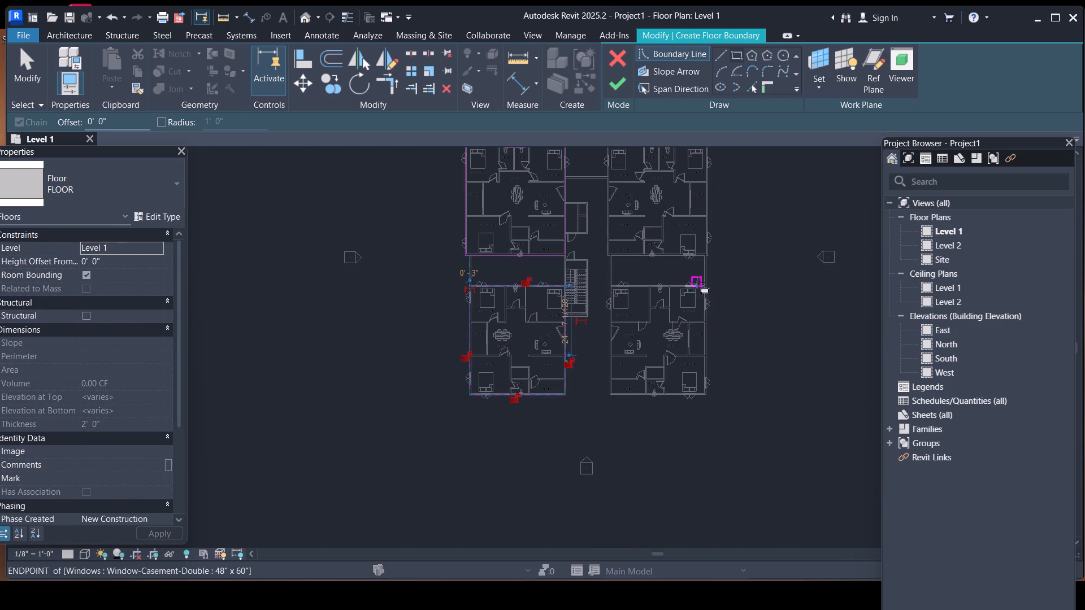
scroll(698, 282, up, 9)
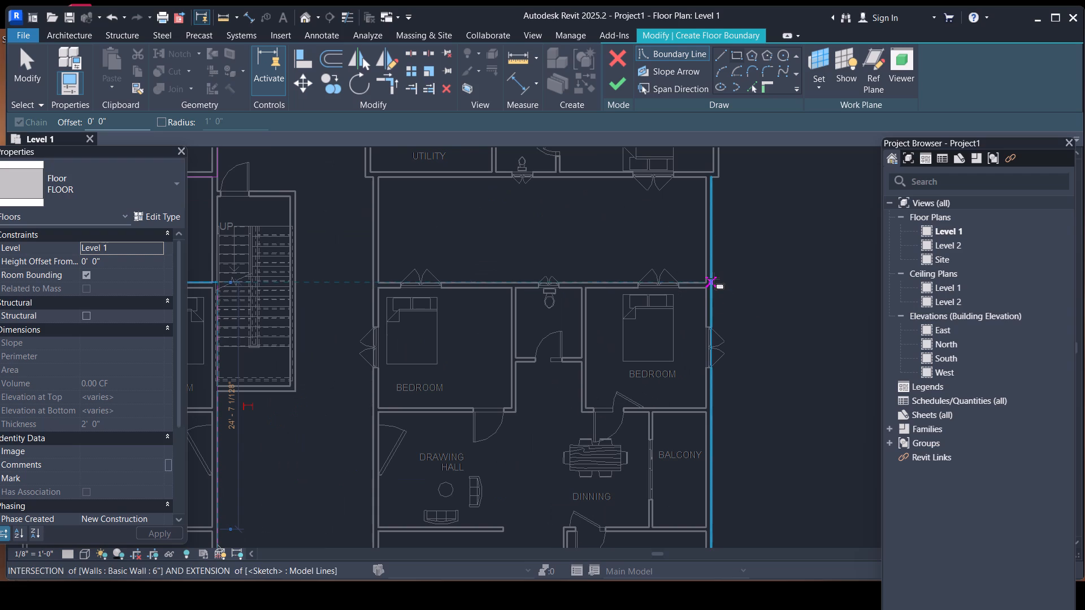
click(713, 278)
scroll(570, 372, down, 2)
middle_drag(570, 372, 632, 311)
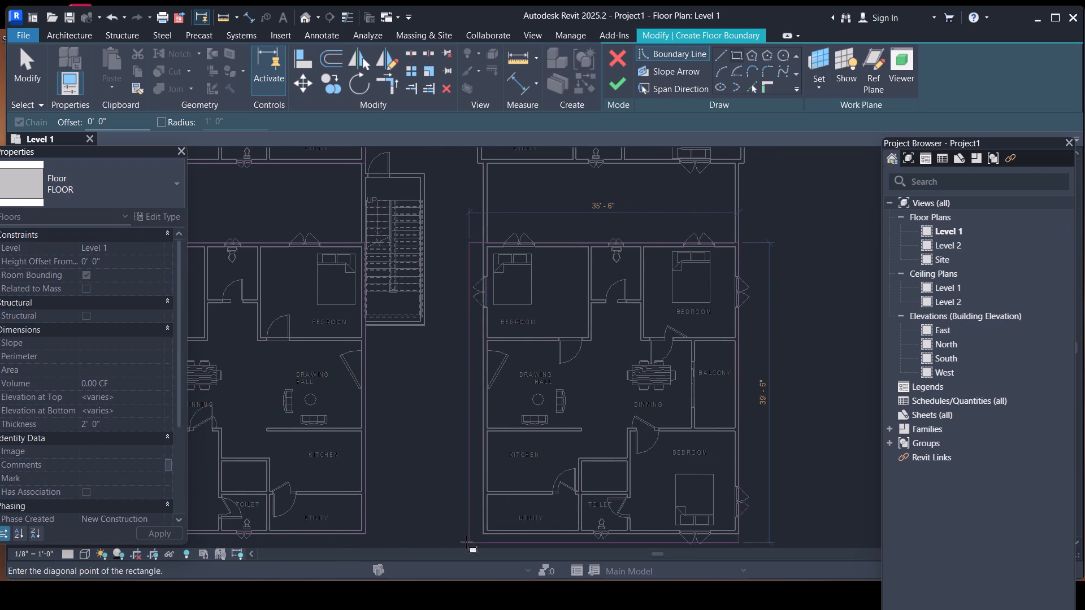
click(482, 537)
Add a rectangular floor boundary around the upper-right apartment's outer walls and finish the floor sketch covering all four apartments.
scroll(612, 360, down, 5)
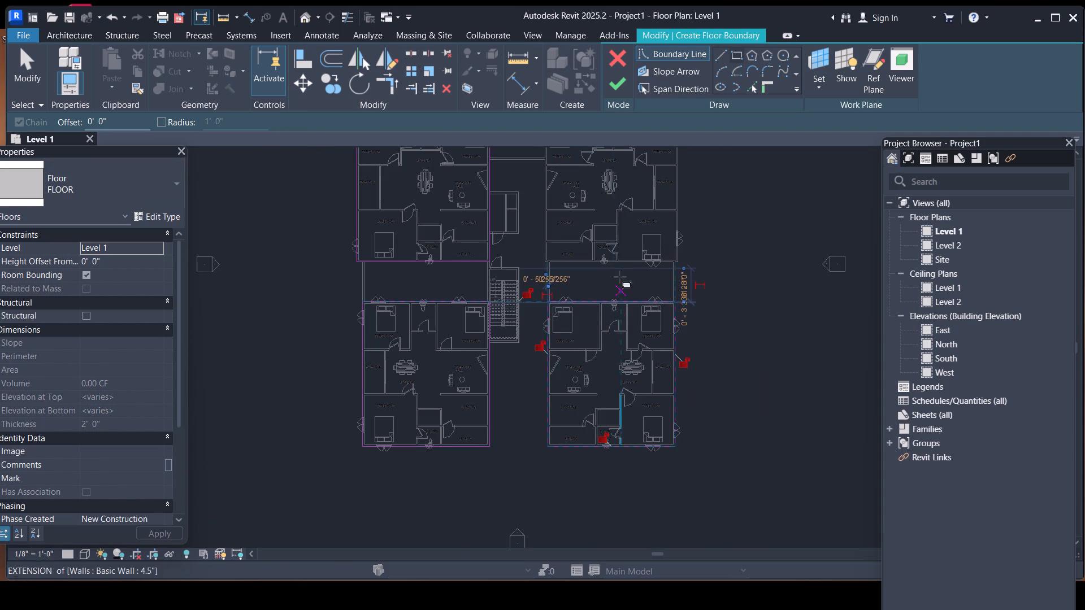
middle_drag(618, 272, 604, 432)
scroll(646, 289, up, 9)
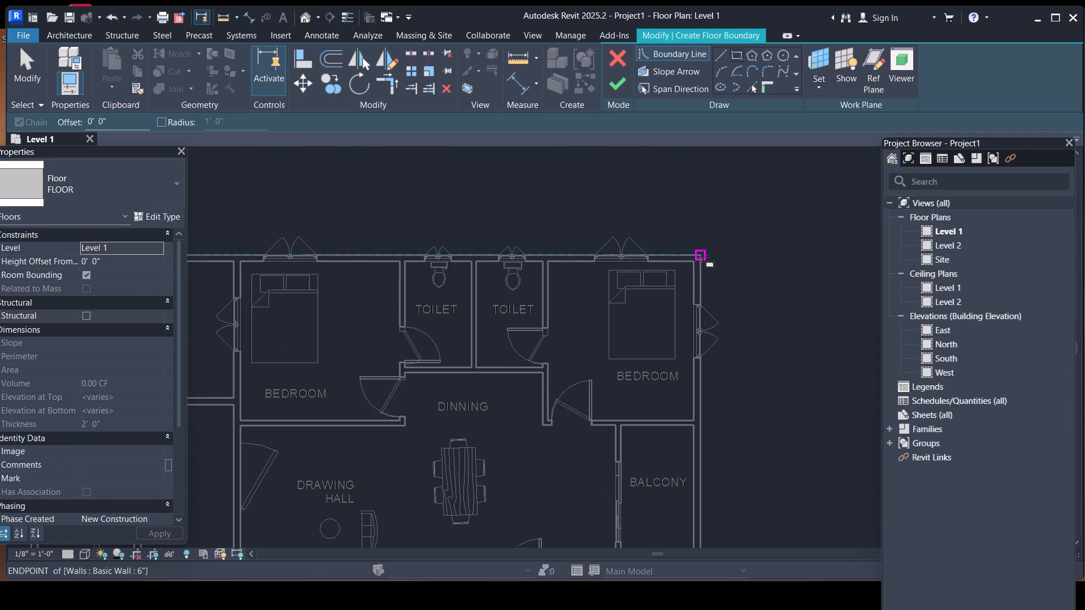
click(703, 255)
scroll(636, 329, down, 4)
middle_drag(650, 319, 685, 260)
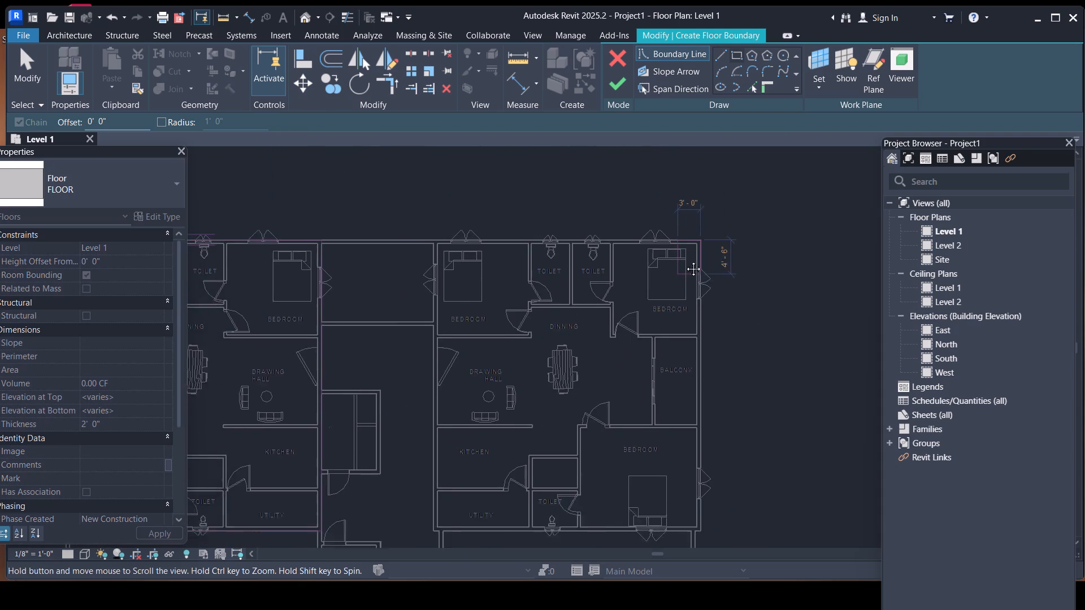
middle_drag(685, 260, 713, 212)
click(465, 469)
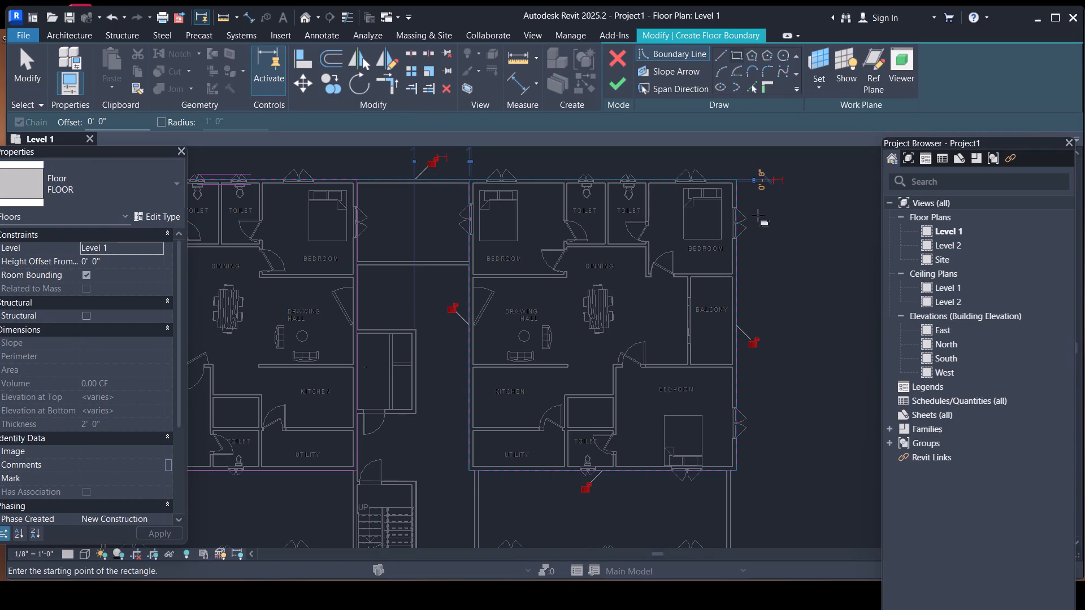
click(620, 87)
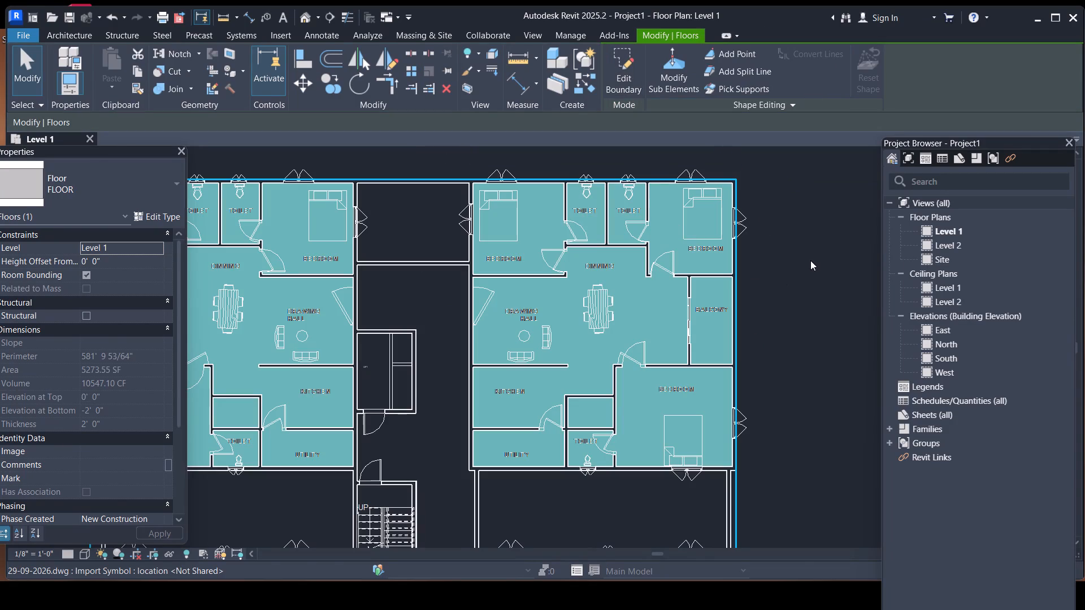
scroll(820, 237, down, 6)
key(Escape)
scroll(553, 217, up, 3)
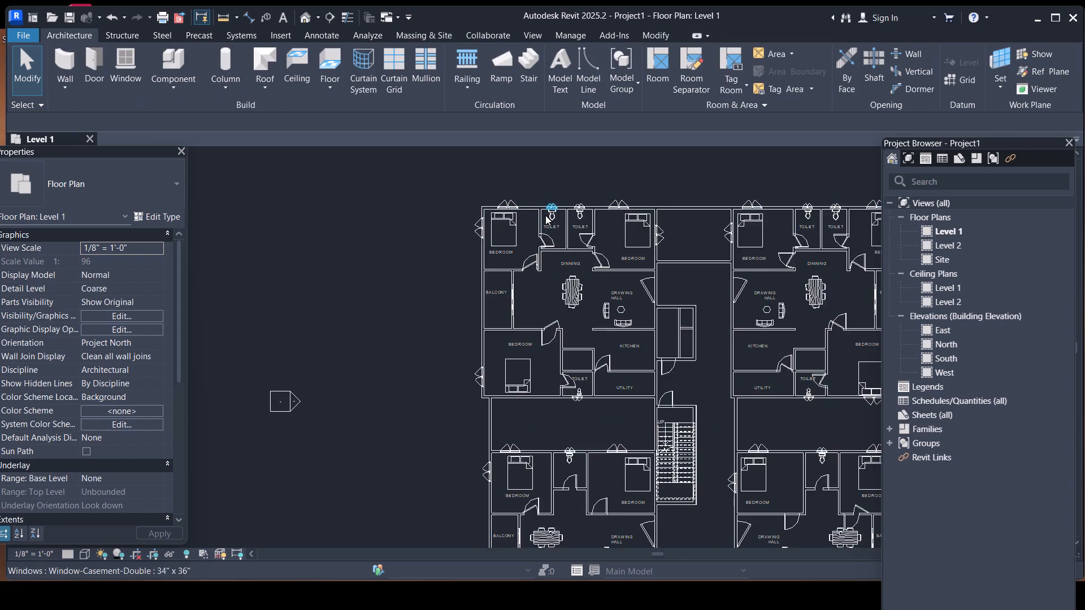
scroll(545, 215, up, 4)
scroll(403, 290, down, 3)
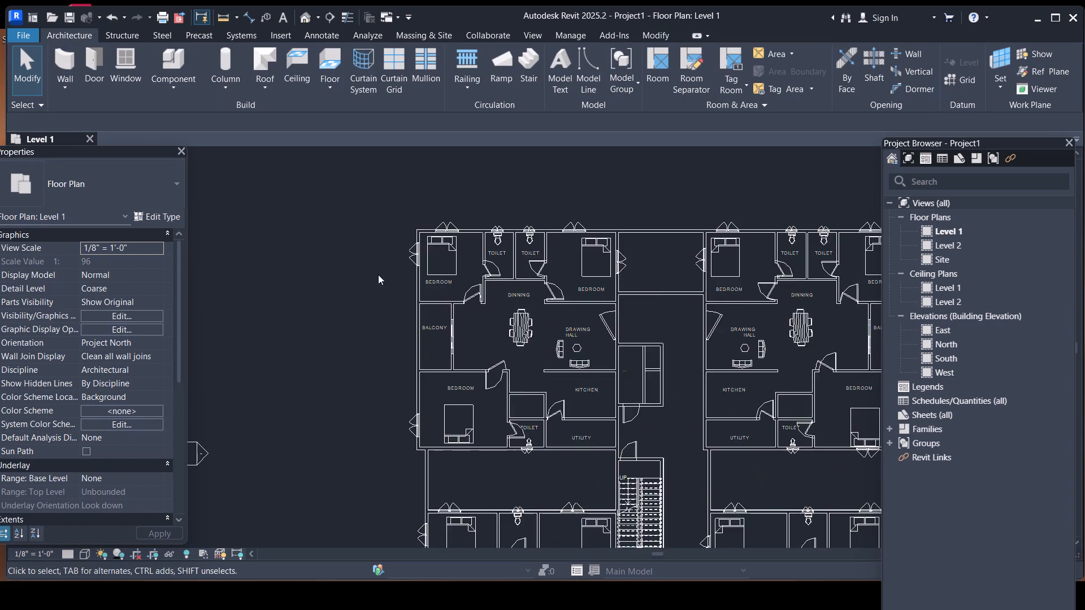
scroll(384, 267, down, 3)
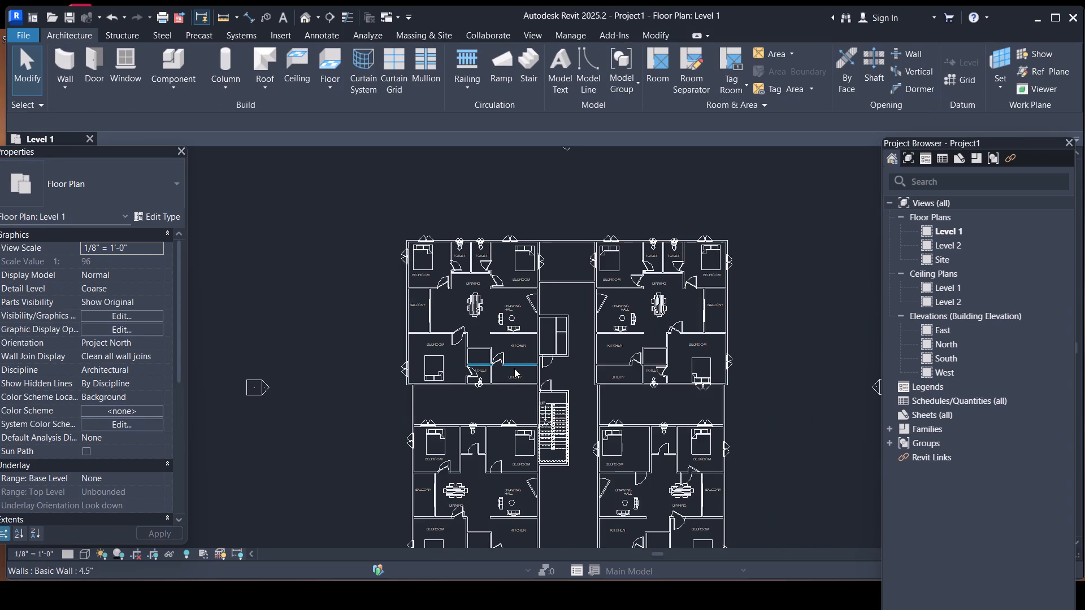
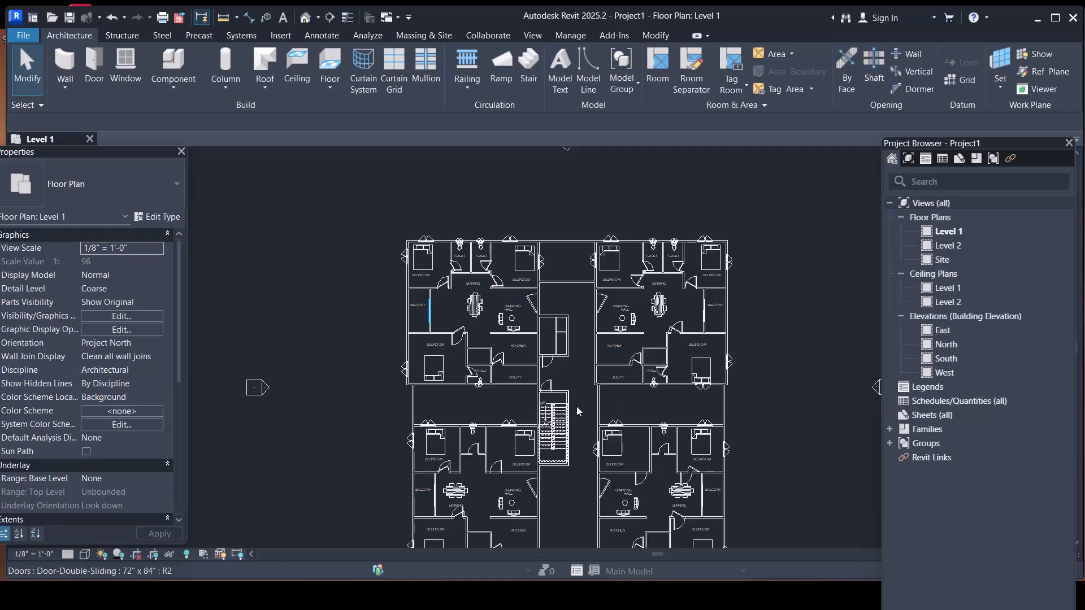
Look over the Level 1 plan of all four apartments and the central stair.
middle_drag(576, 406, 591, 370)
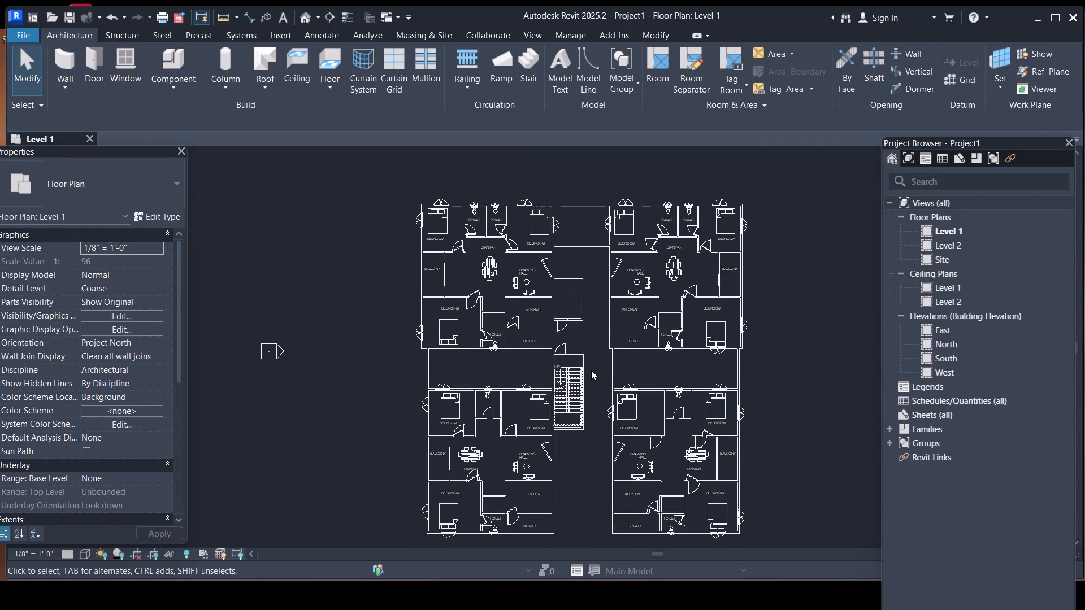
middle_drag(591, 352, 606, 325)
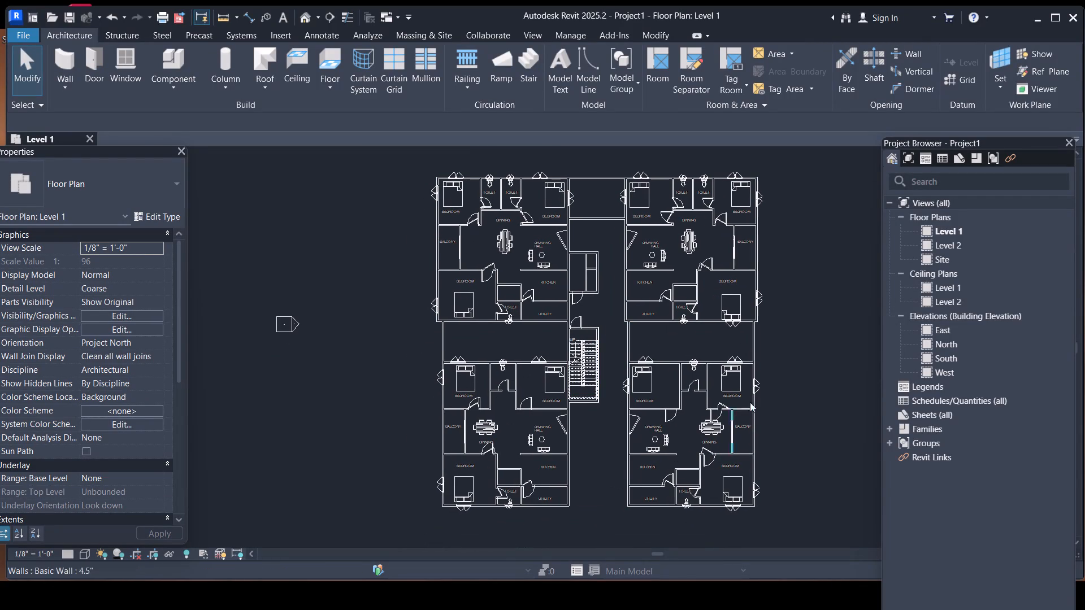
middle_drag(817, 350, 752, 350)
middle_drag(755, 356, 752, 374)
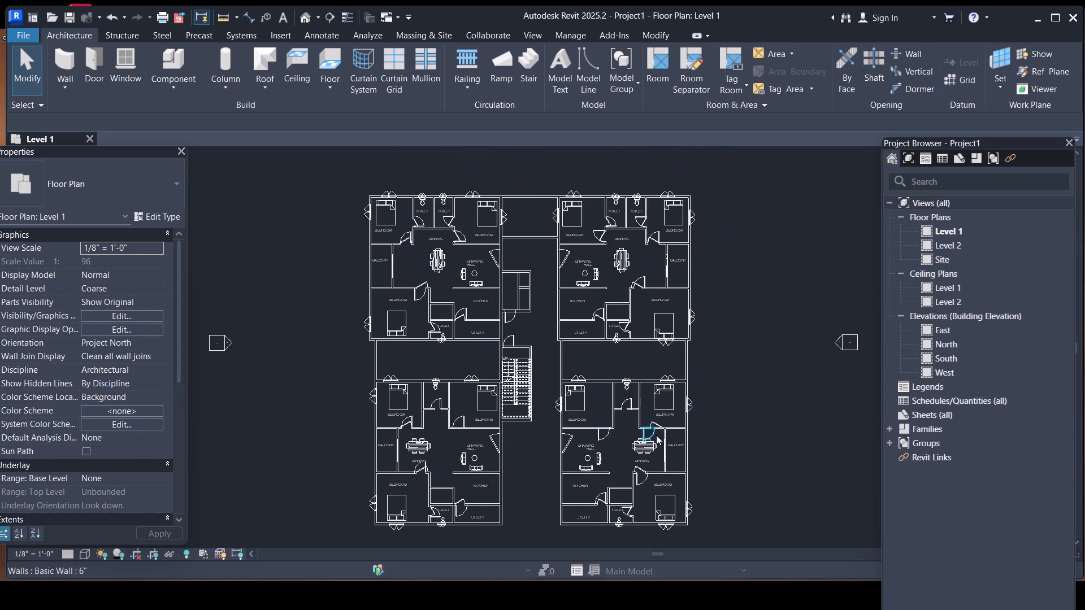
scroll(722, 424, down, 1)
middle_drag(723, 424, 756, 375)
middle_drag(741, 407, 753, 393)
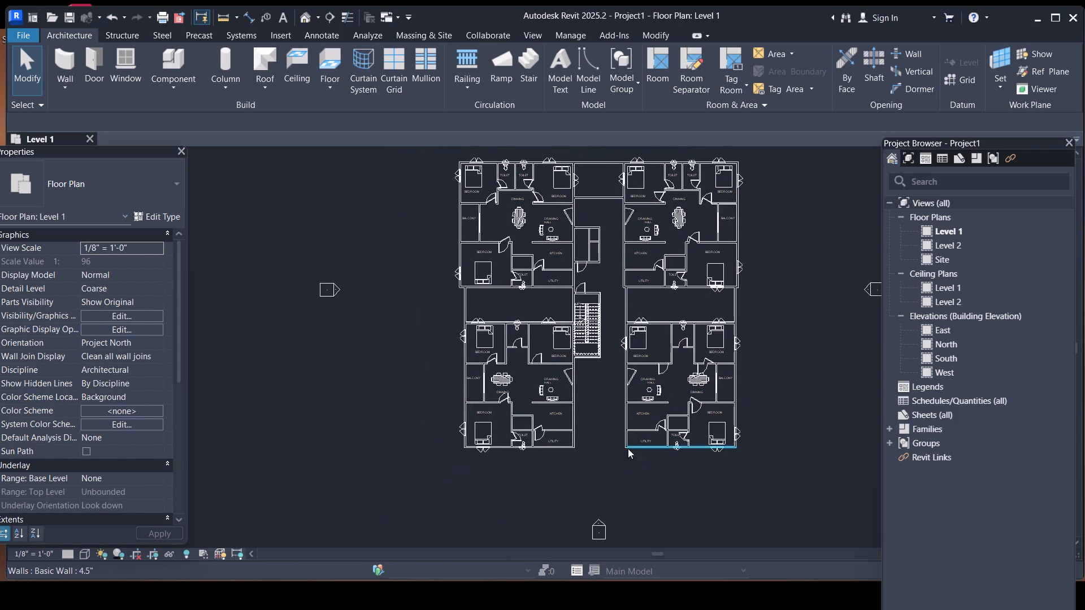
scroll(609, 451, up, 2)
middle_drag(562, 450, 551, 521)
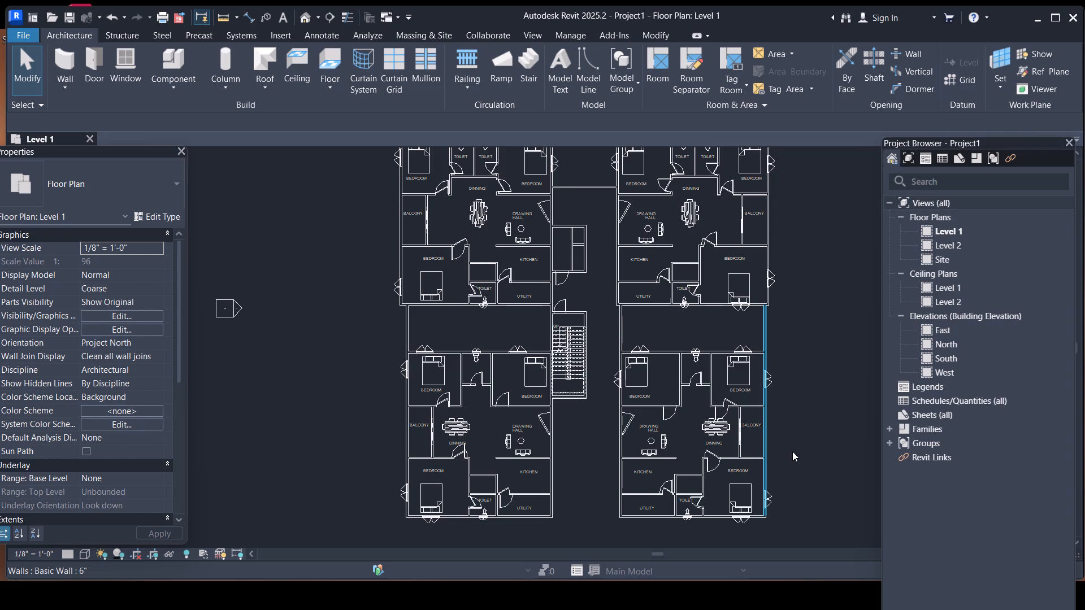
scroll(418, 344, up, 2)
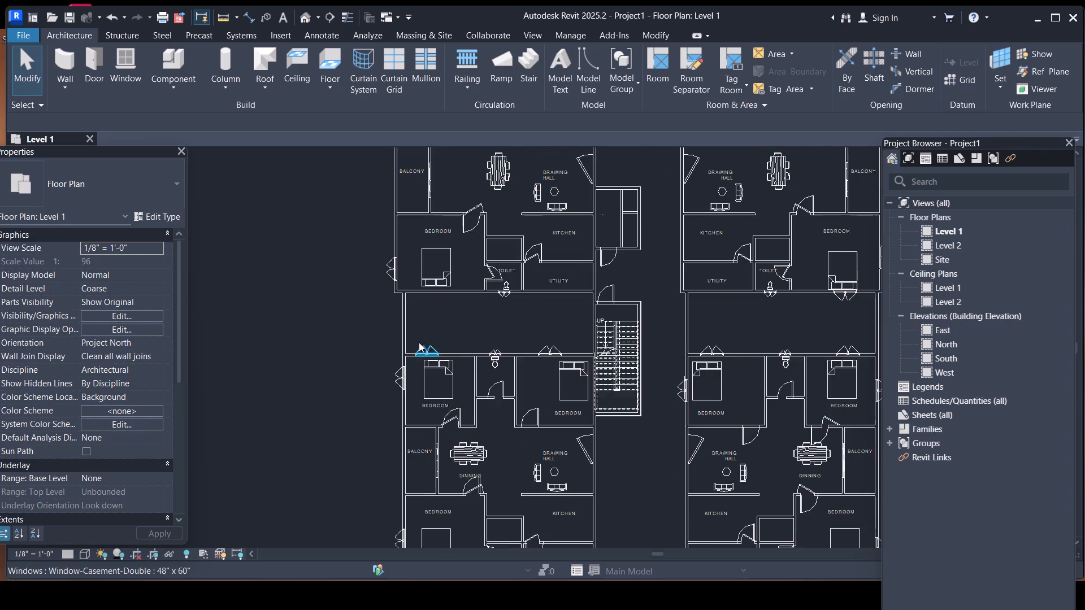
scroll(427, 337, down, 3)
middle_drag(446, 324, 443, 350)
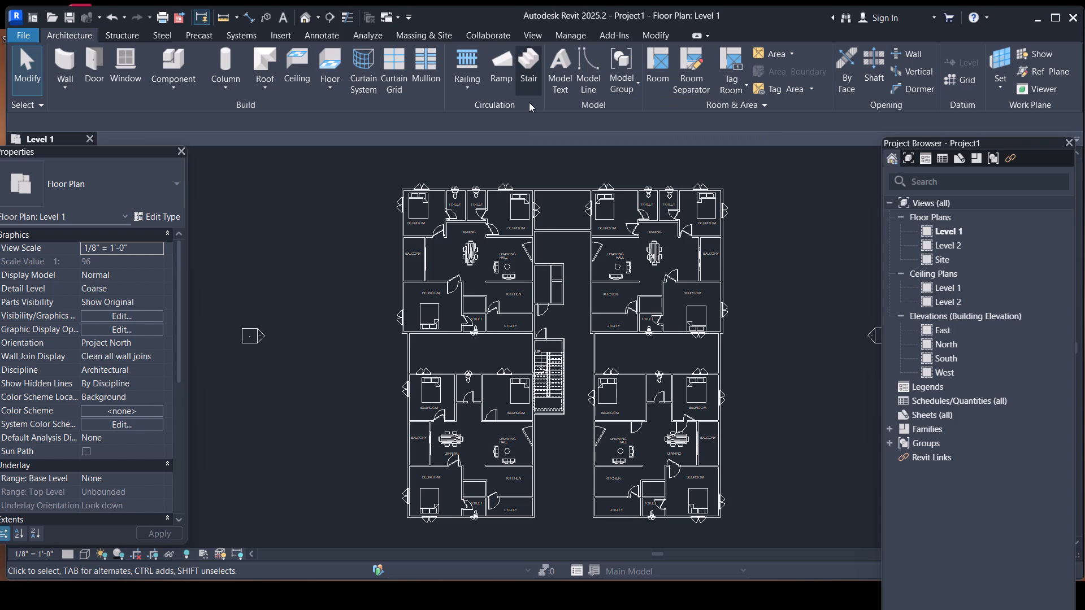
scroll(763, 309, down, 2)
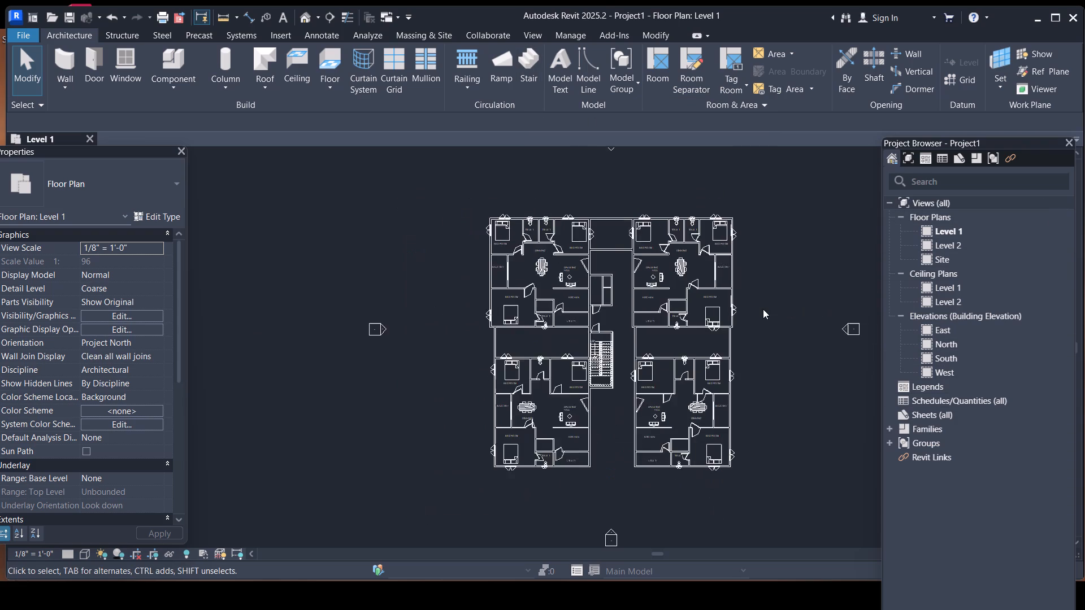
scroll(770, 321, down, 1)
middle_drag(770, 321, 691, 329)
scroll(691, 329, down, 1)
middle_drag(690, 329, 662, 346)
Nudge the two adjoining upper toilets' 32" x 84" doors in the upper-left apartment slightly down toward the dining-side wall.
scroll(428, 313, up, 3)
scroll(479, 281, up, 7)
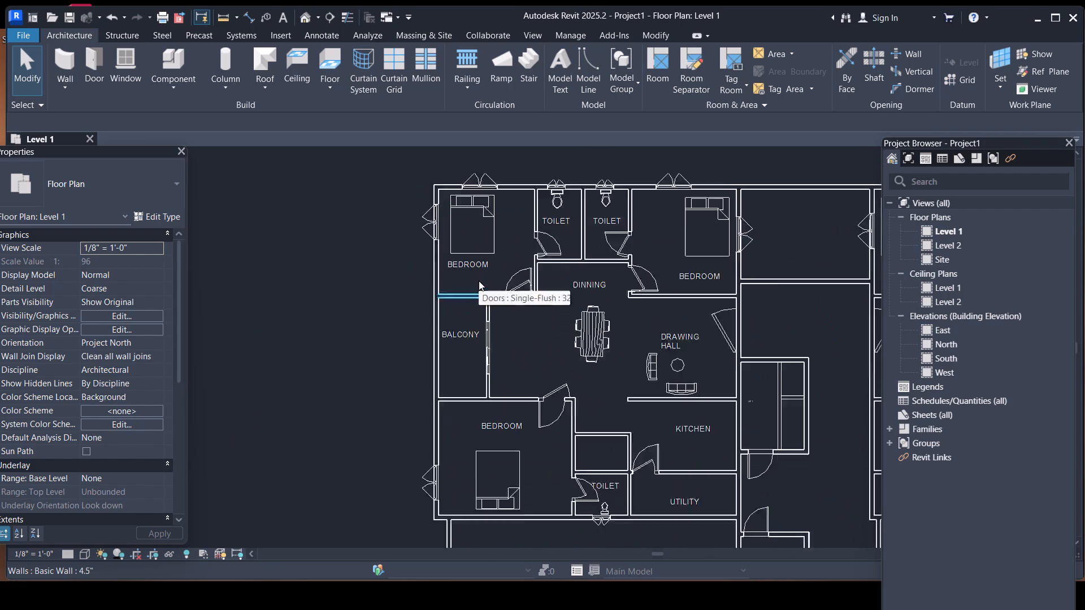
scroll(479, 281, up, 3)
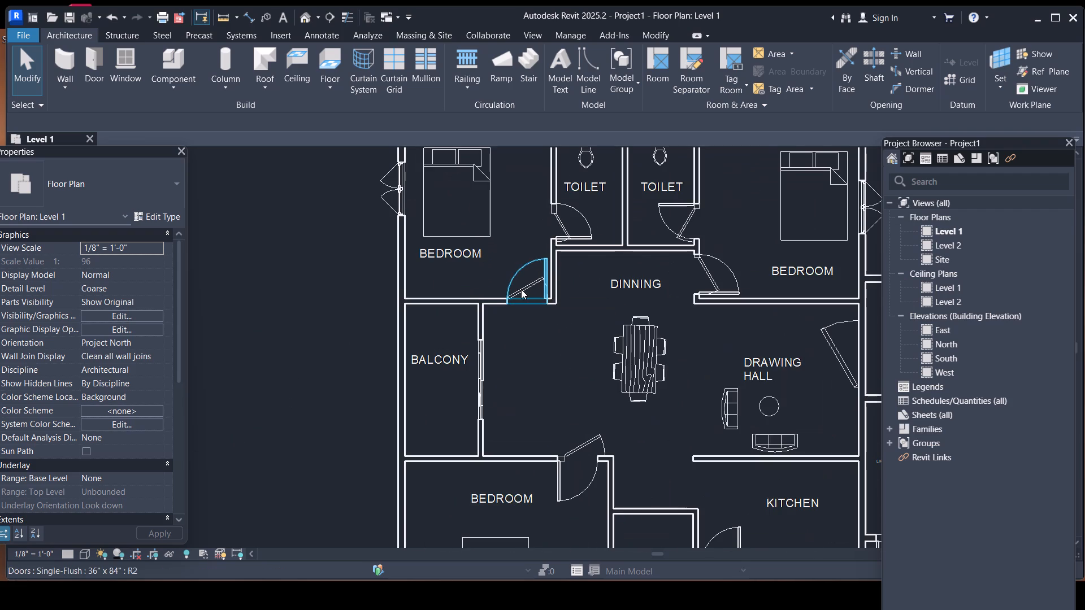
click(573, 225)
key(Right)
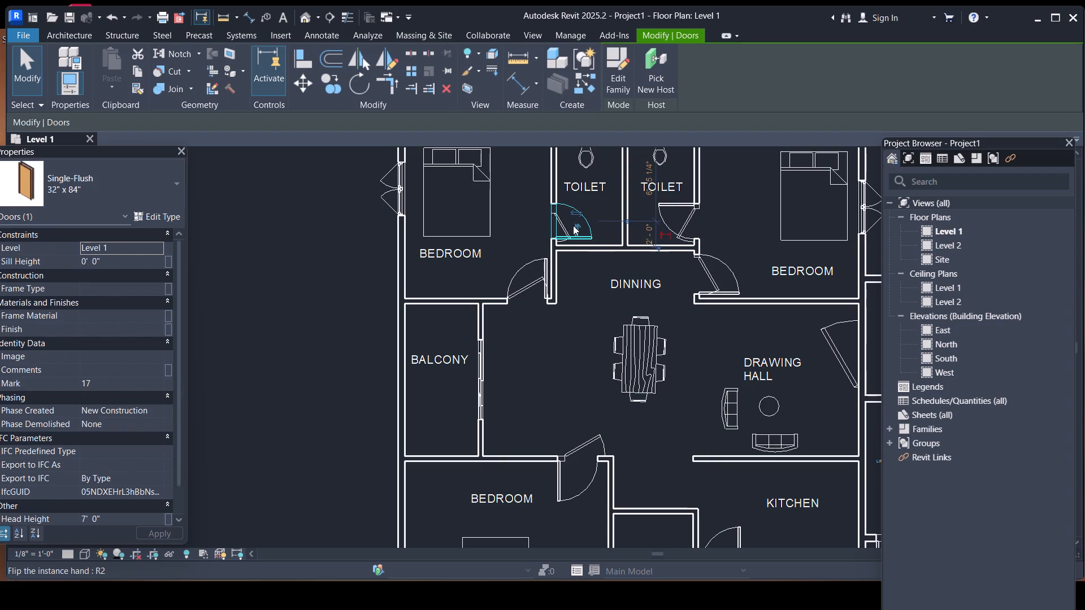
key(Down)
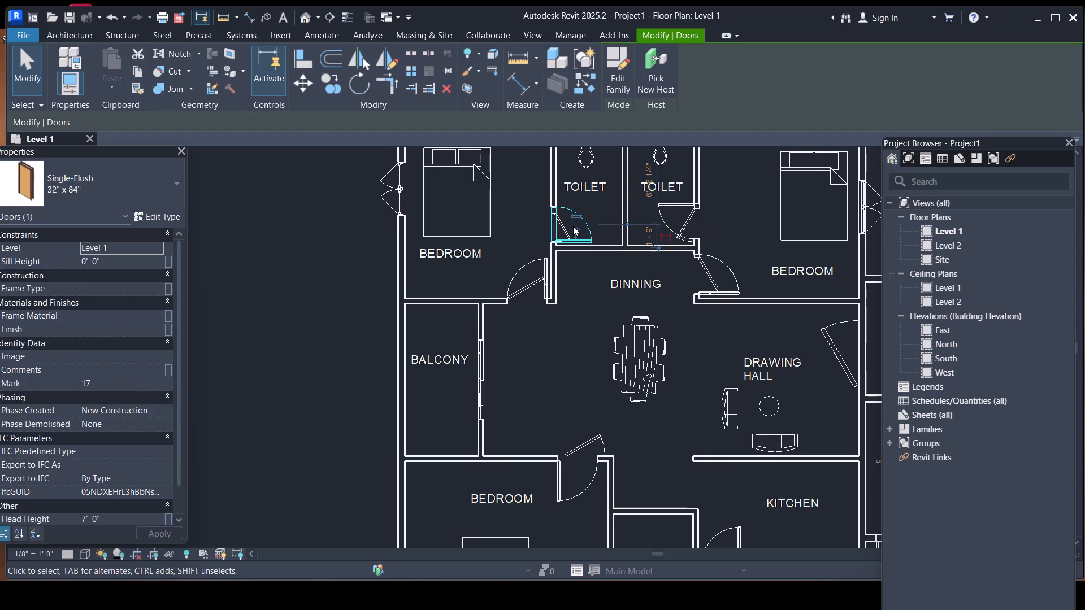
click(682, 205)
key(Down)
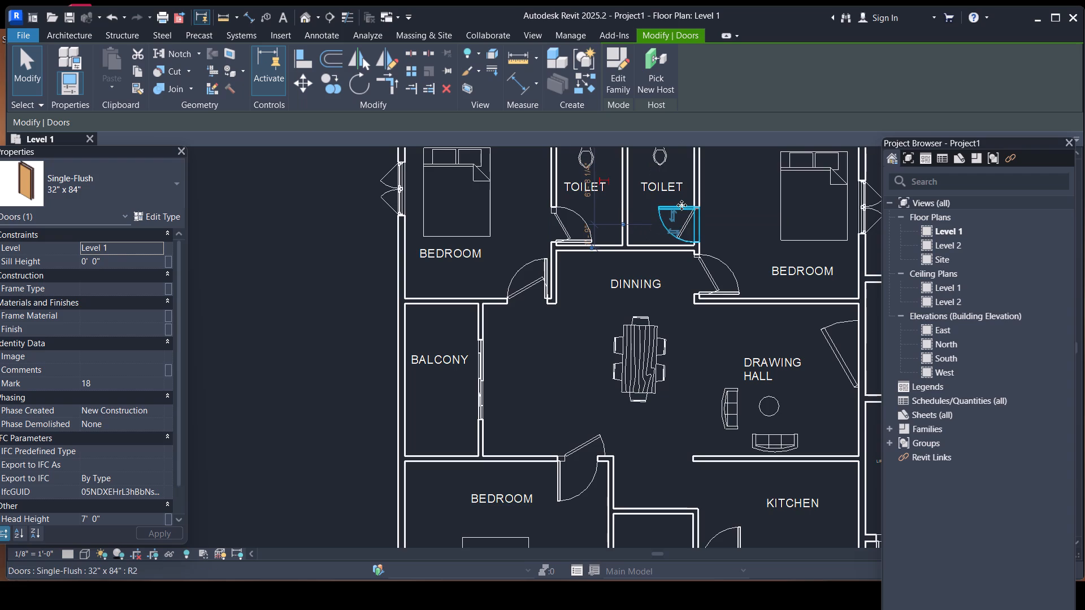
Shift the upper-left apartment's lower bedroom door to the right until its centre is 2'-0" from the adjacent wall.
scroll(658, 193, up, 1)
scroll(658, 193, down, 4)
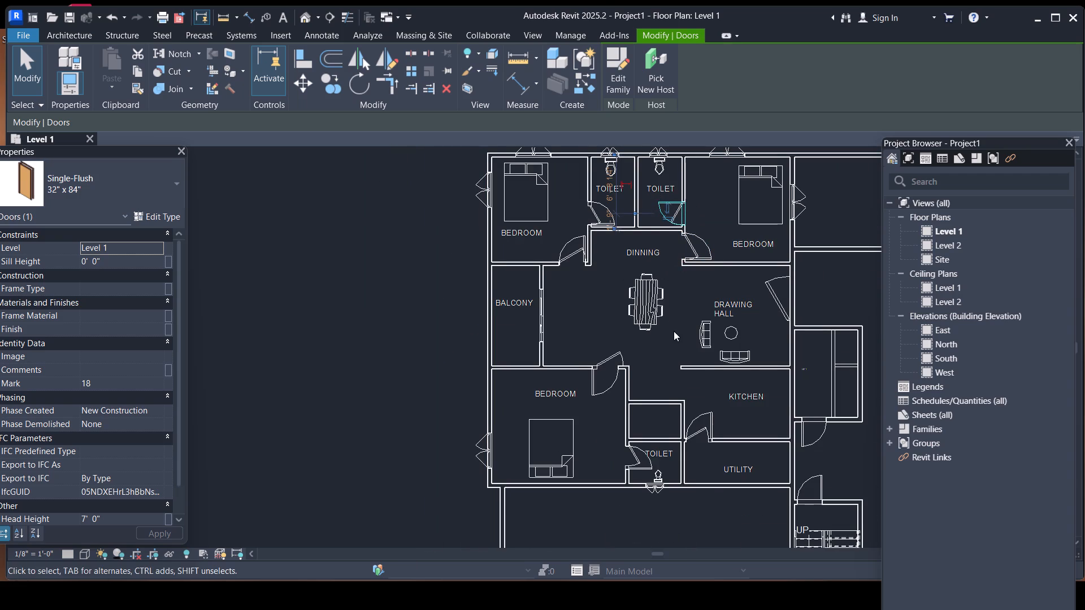
middle_drag(672, 330, 648, 278)
click(575, 330)
scroll(586, 312, up, 4)
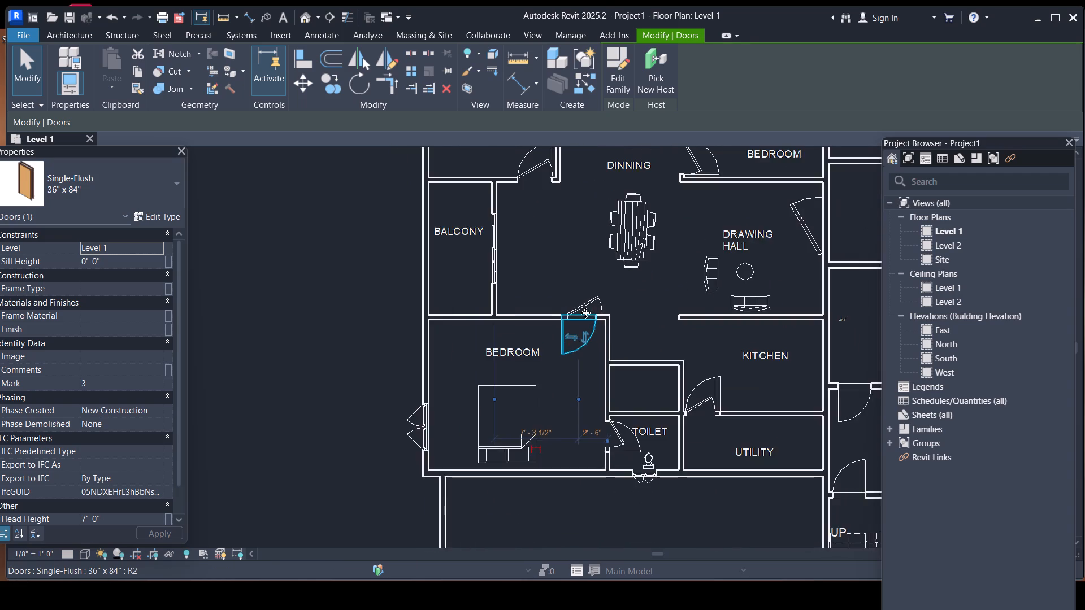
key(Right)
key(Right)
key(Right)
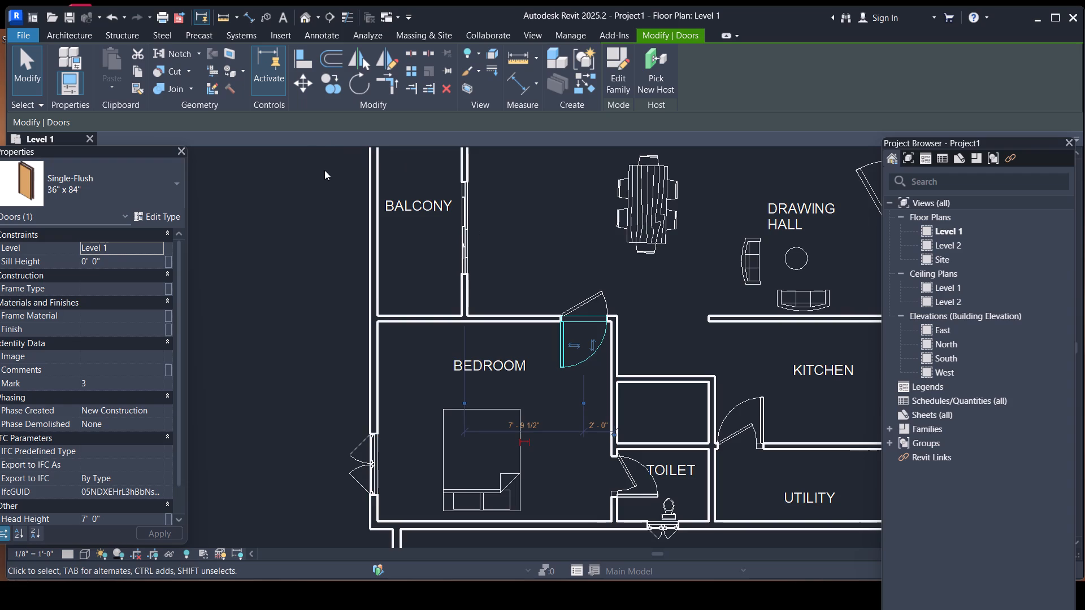
Nudge the lower bedroom's attached toilet door upward to about 1'-8" from the toilet's upper wall.
scroll(342, 161, down, 3)
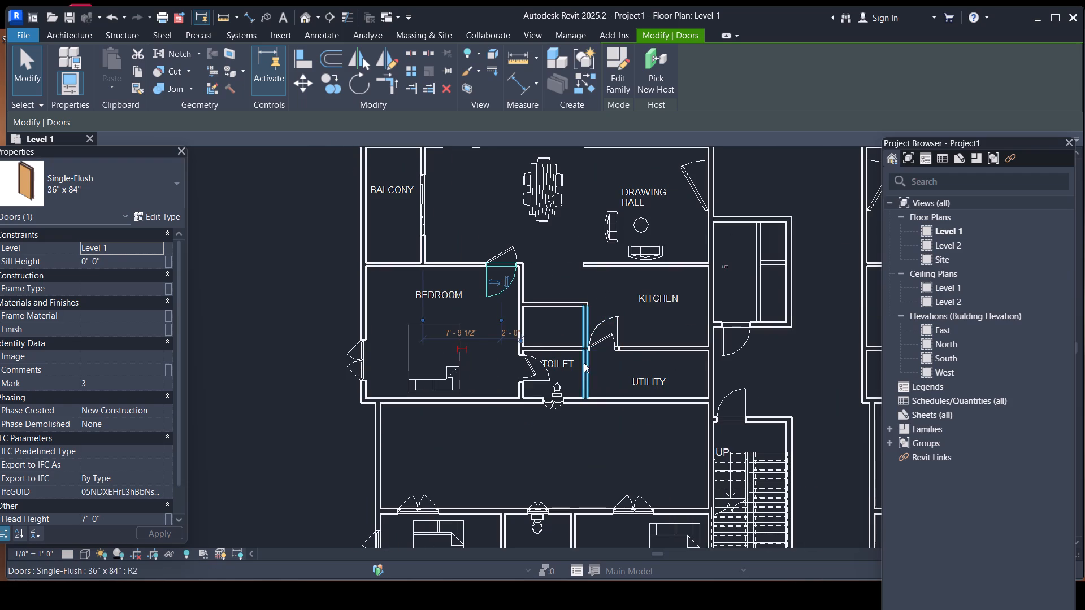
scroll(530, 382, up, 8)
scroll(511, 323, down, 3)
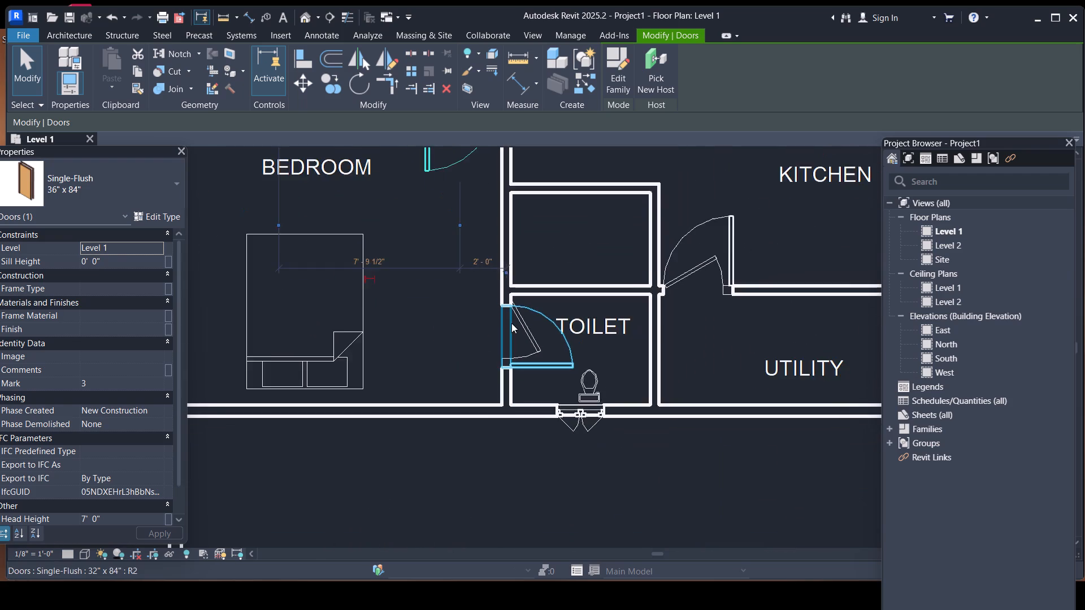
click(527, 352)
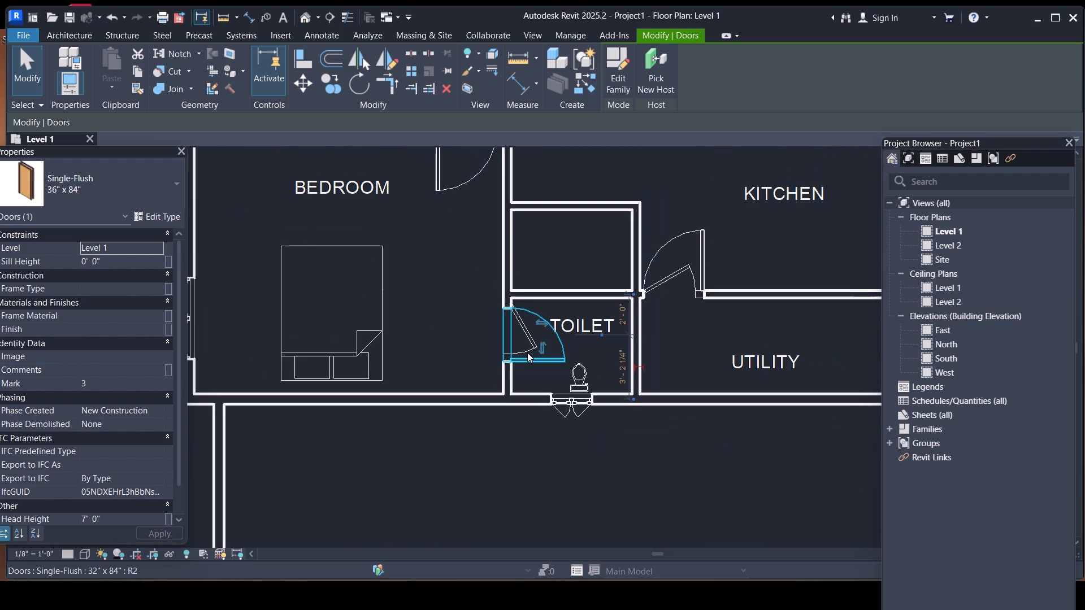
key(Up)
key(Up)
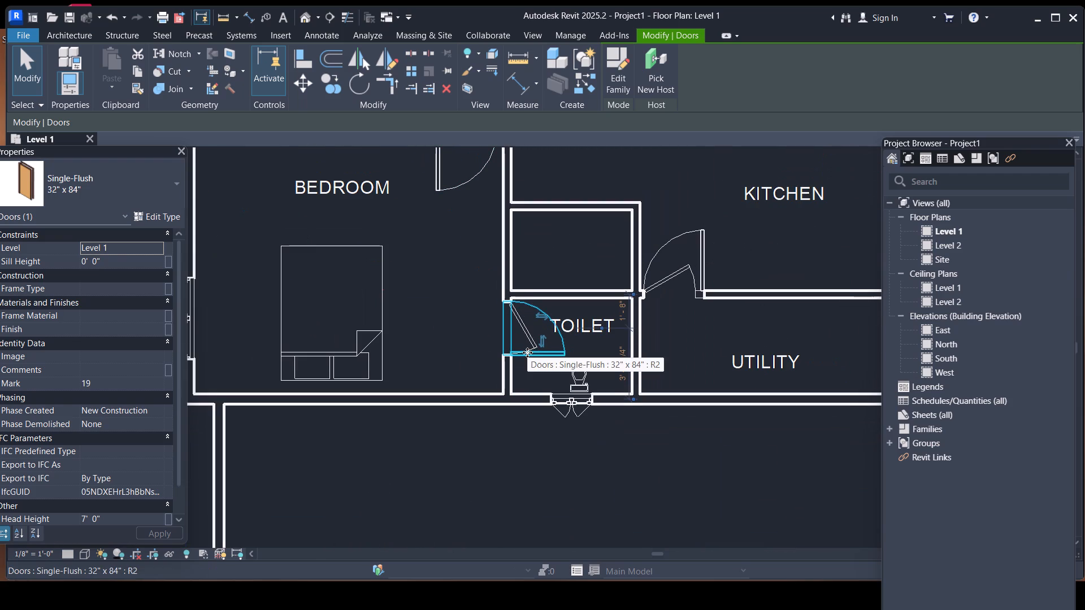
Load the Door-Double-Flush_Panel family with its 72" x 84" type for door placement.
scroll(476, 315, down, 4)
scroll(517, 286, down, 3)
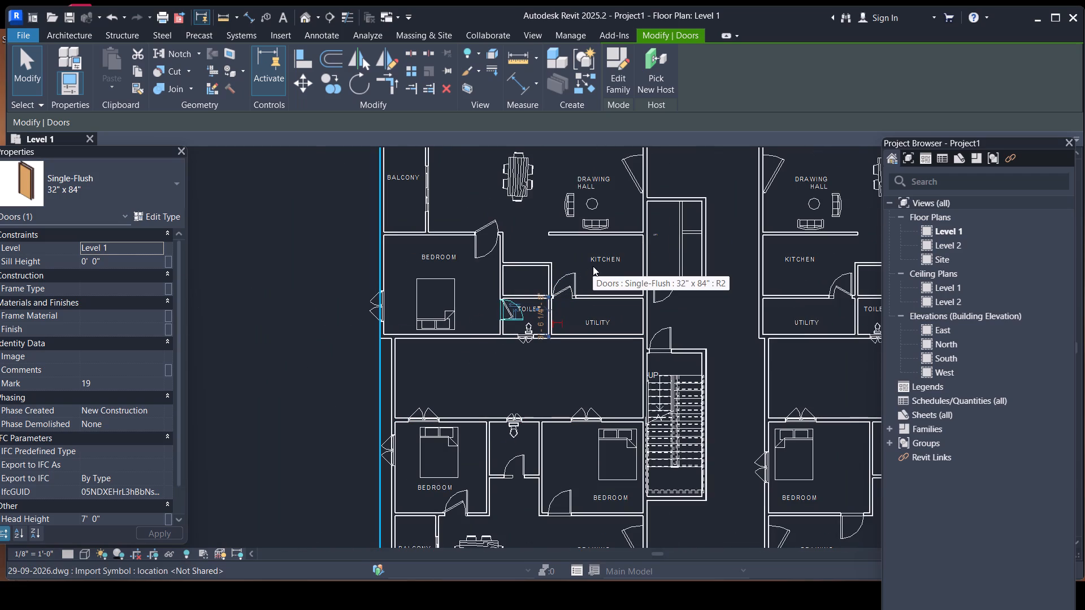
scroll(593, 266, down, 2)
middle_drag(603, 251, 557, 320)
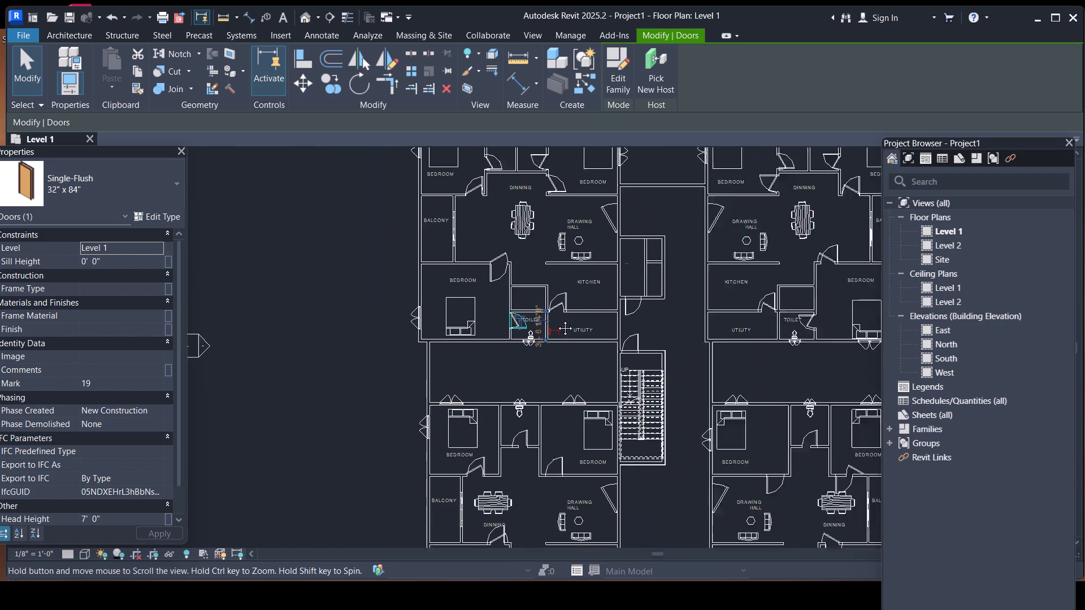
middle_drag(557, 320, 511, 353)
click(65, 33)
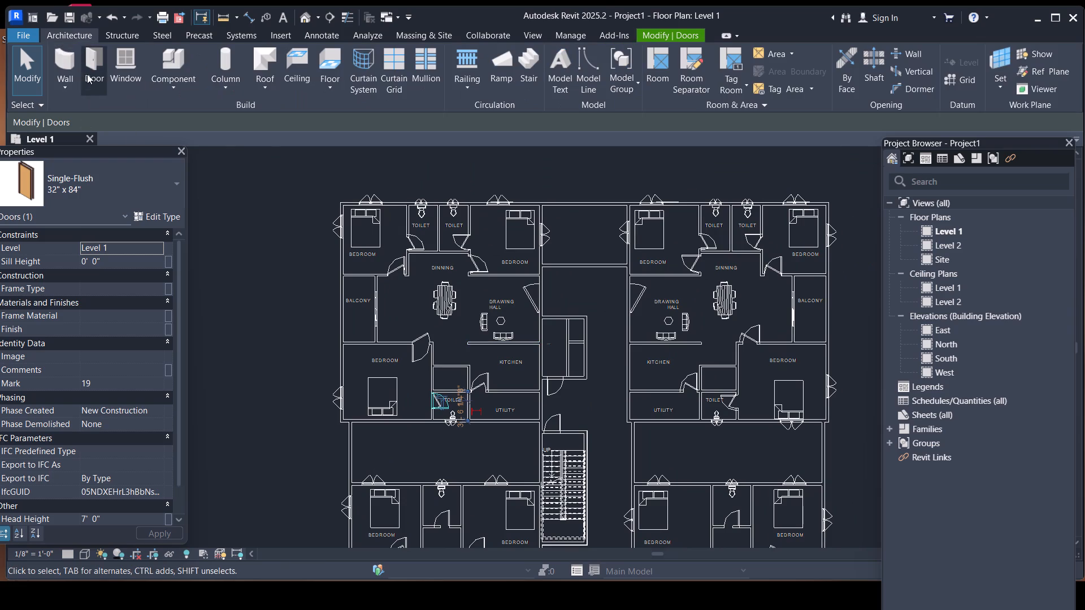
click(94, 86)
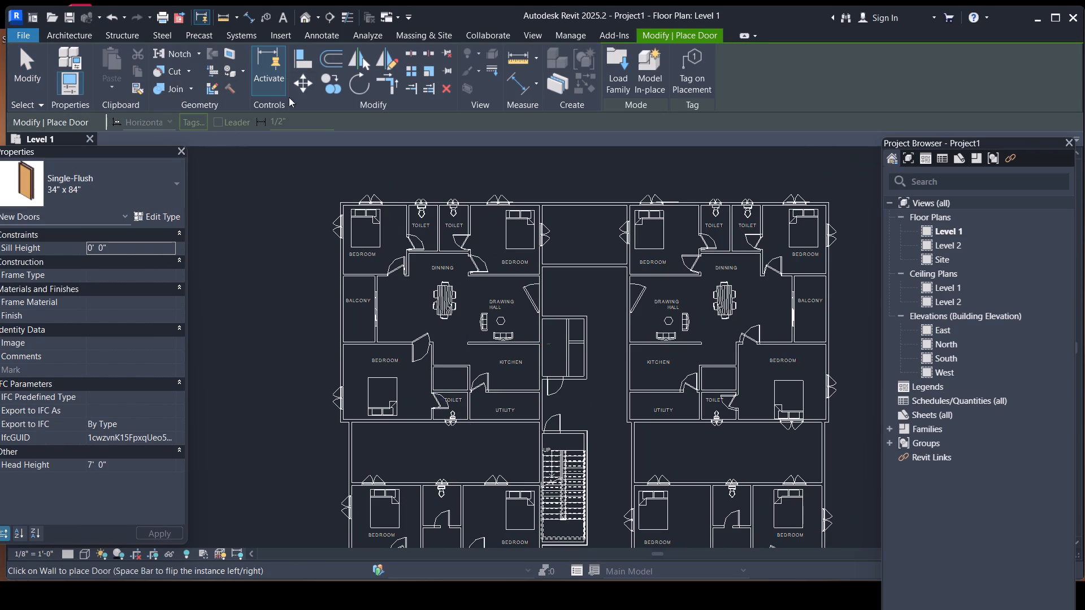
click(83, 34)
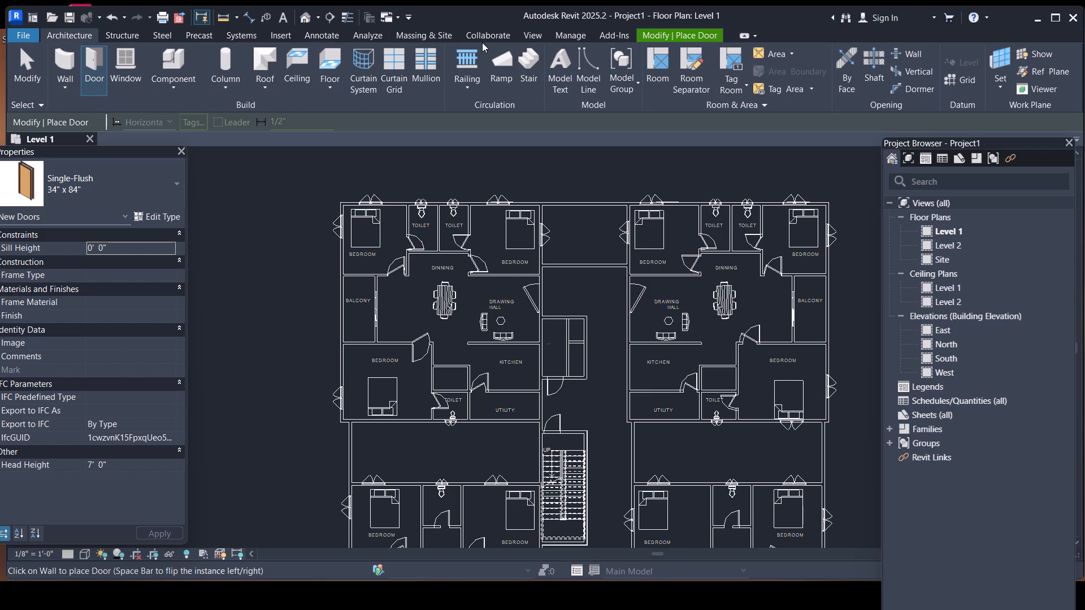
click(282, 33)
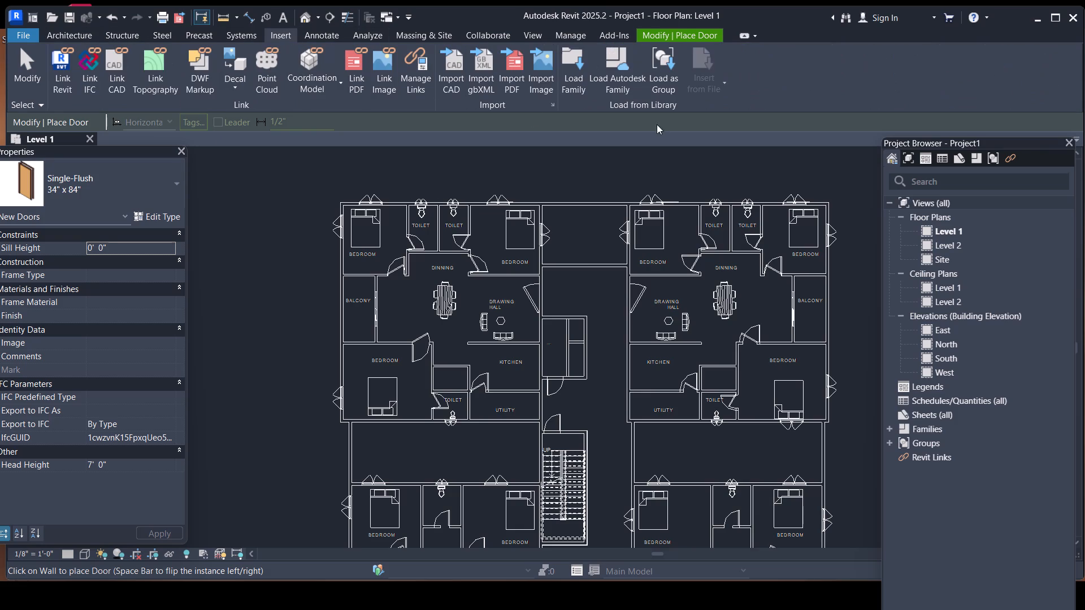
click(573, 88)
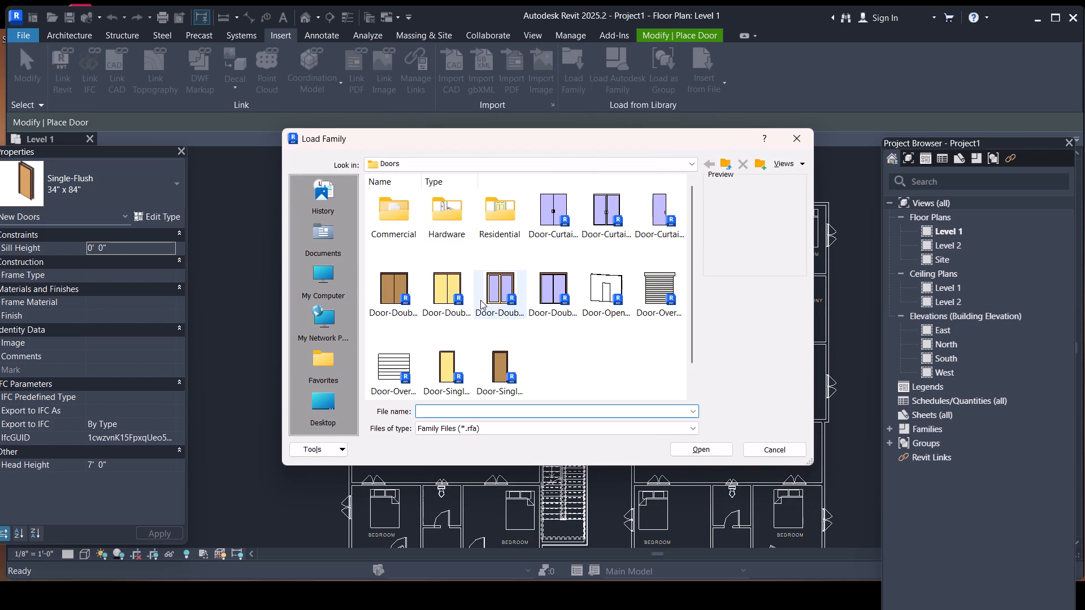
click(393, 300)
click(708, 448)
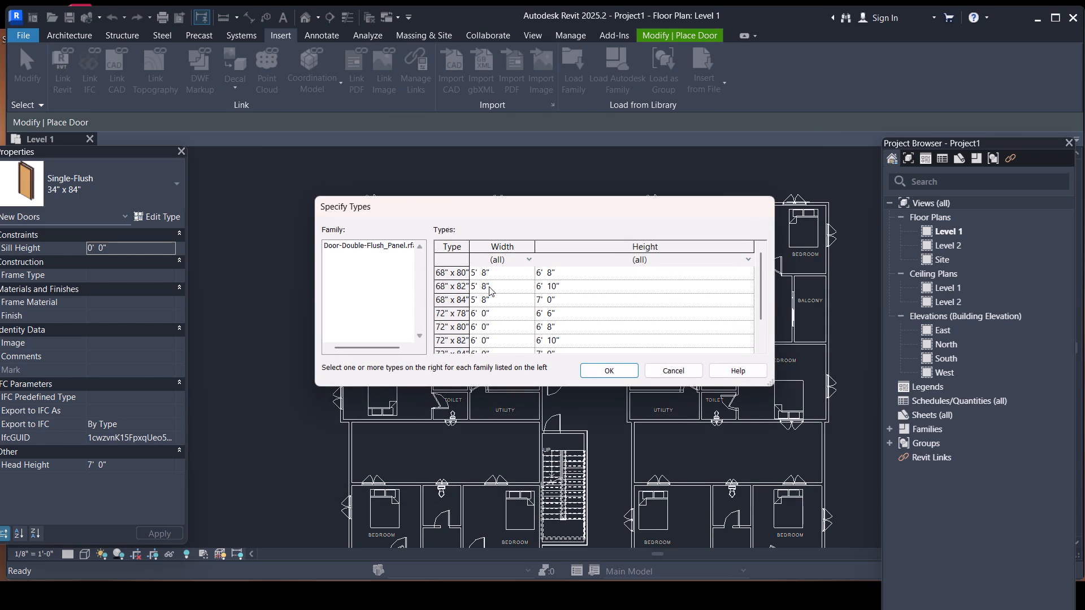
scroll(489, 286, down, 4)
click(528, 326)
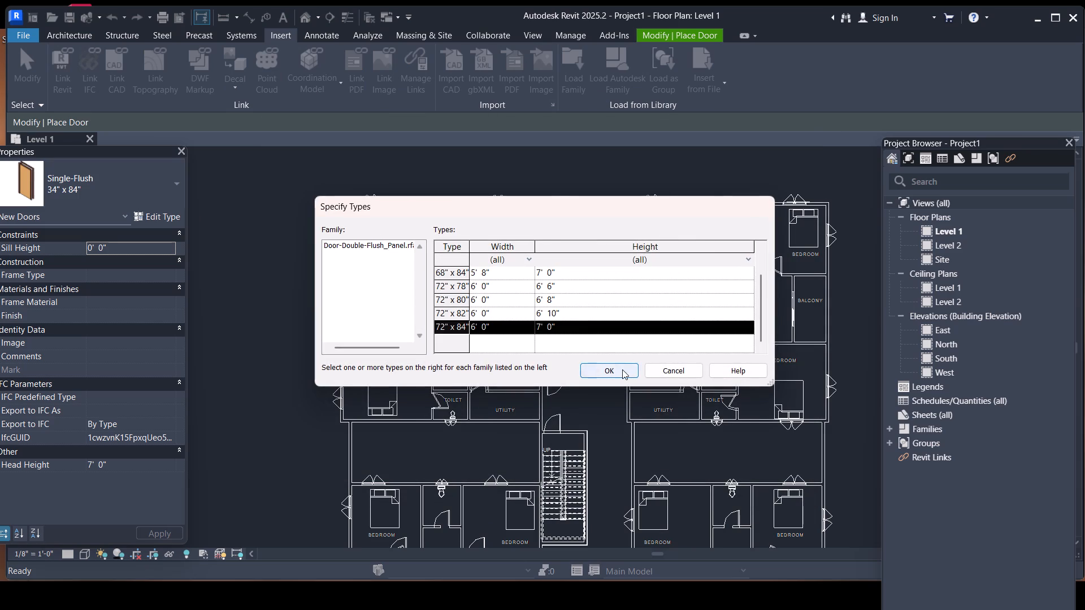
click(622, 369)
Set the width of the double flush panel door type 72" x 84" to 5' and keep that type for placement.
click(162, 214)
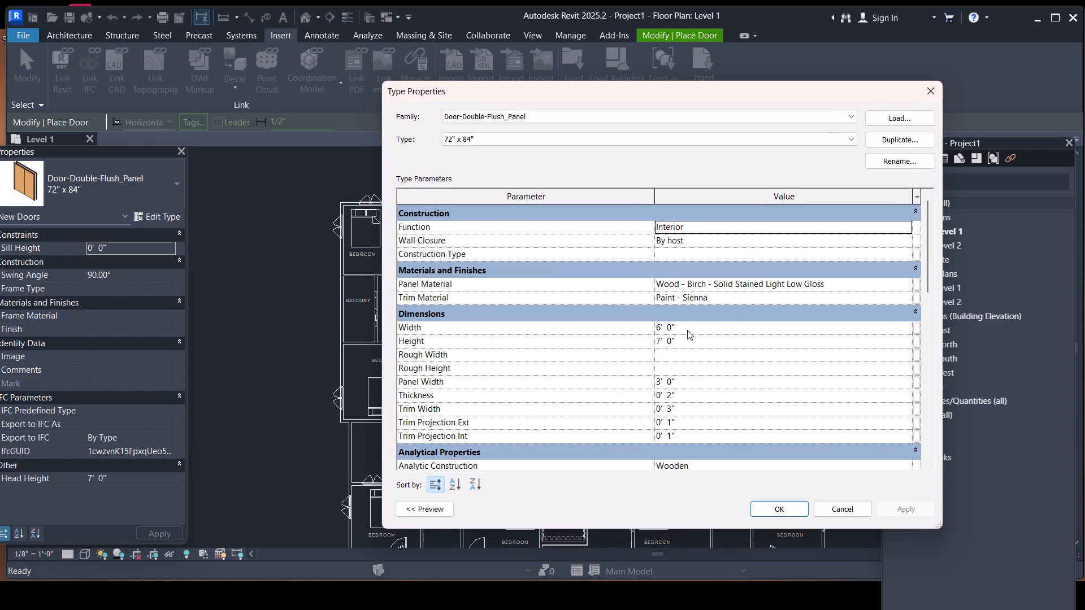
click(687, 330)
key(BackSpace)
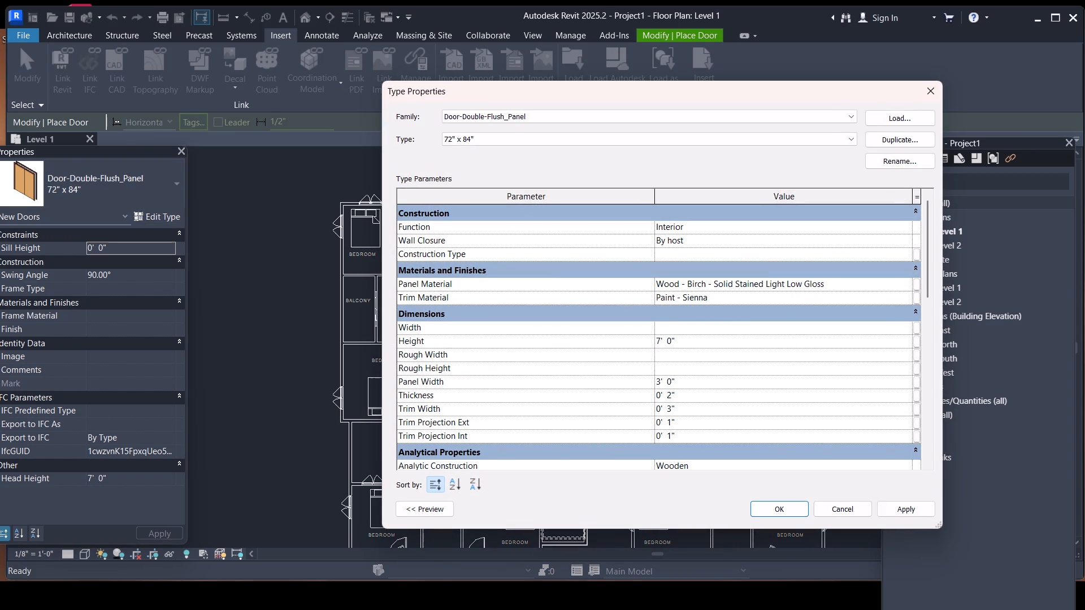
text(5')
key(Return)
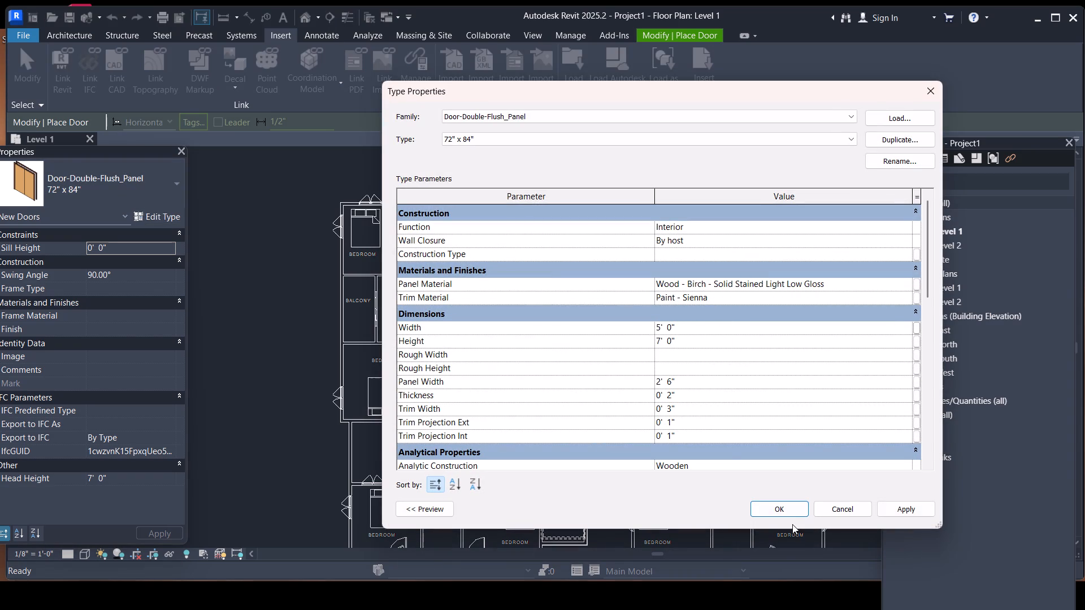
click(786, 516)
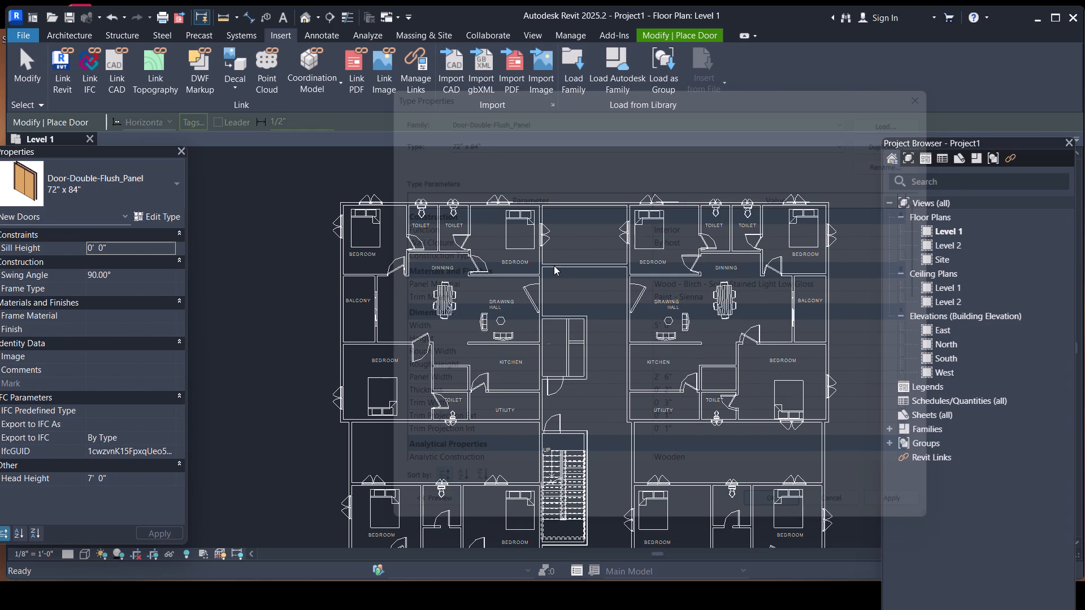
click(153, 183)
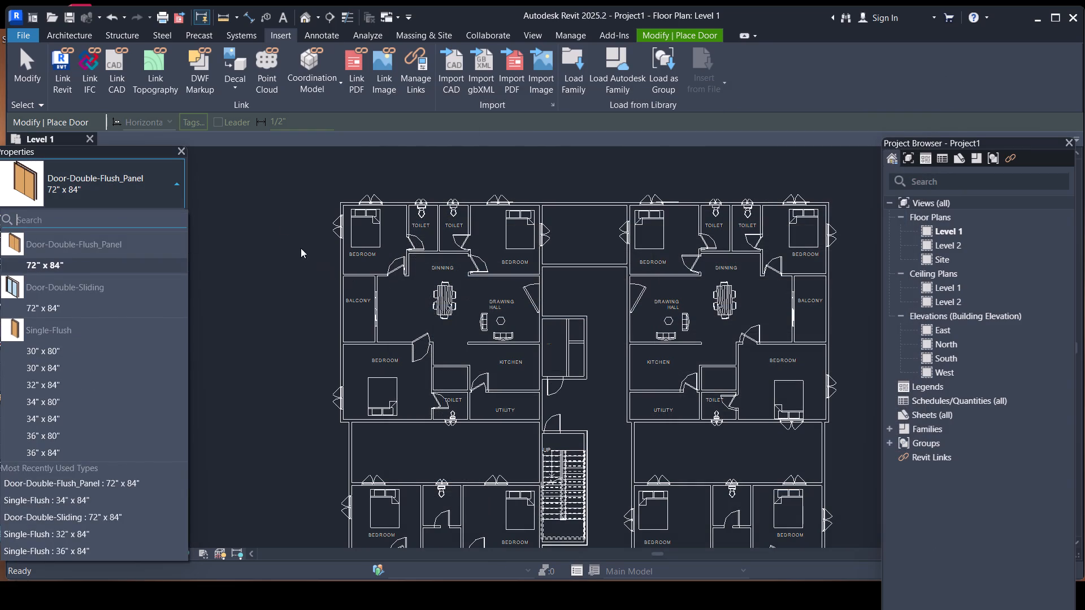
click(269, 239)
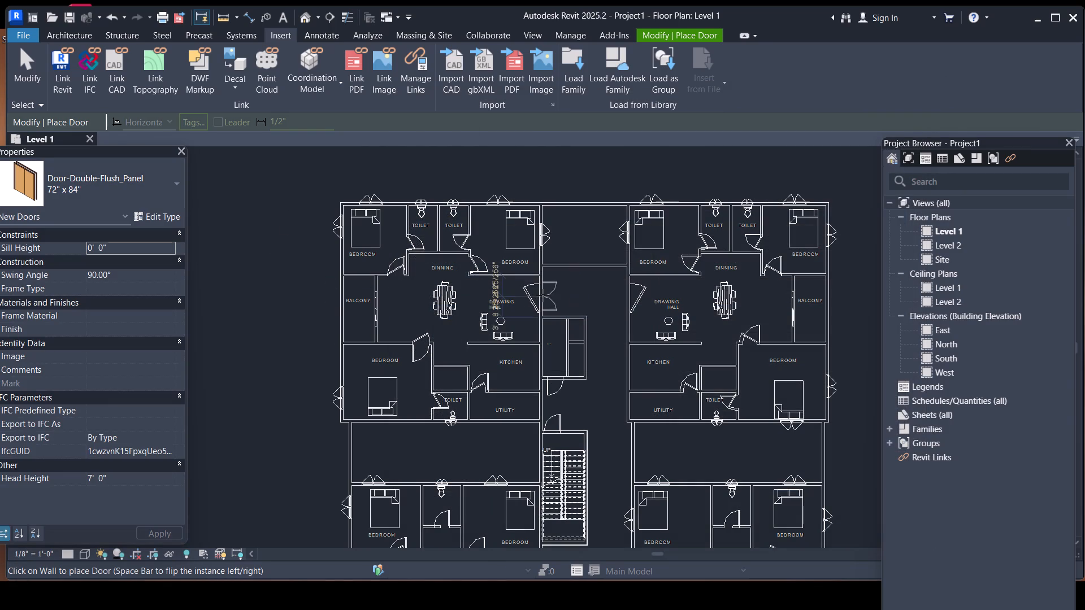
Place a 72" x 84" double flush panel door at each of the four apartments' drawing hall entrances, swinging into the halls.
scroll(542, 295, up, 4)
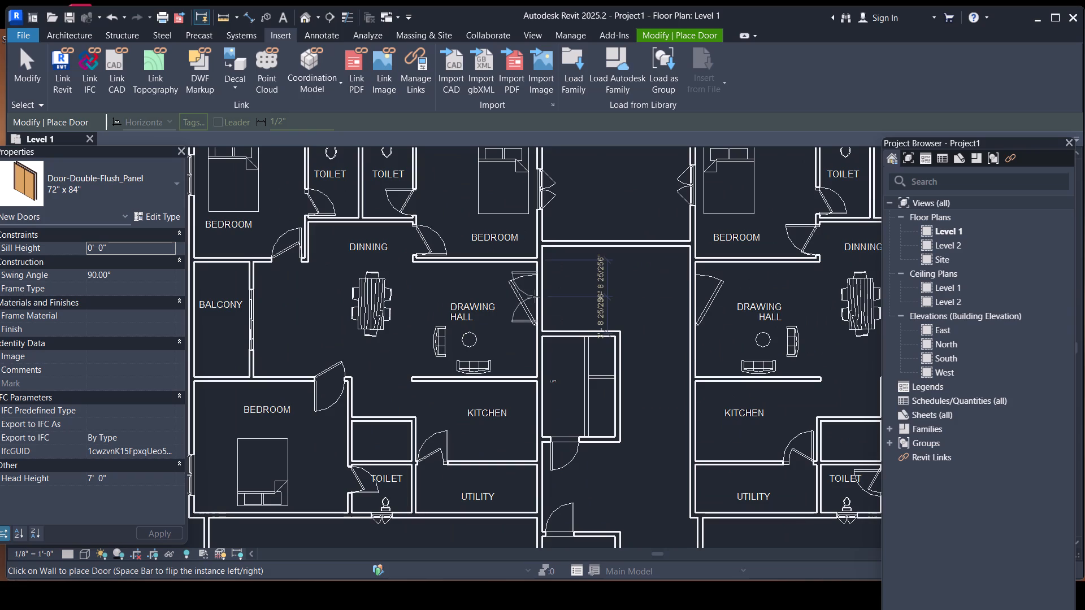
click(533, 297)
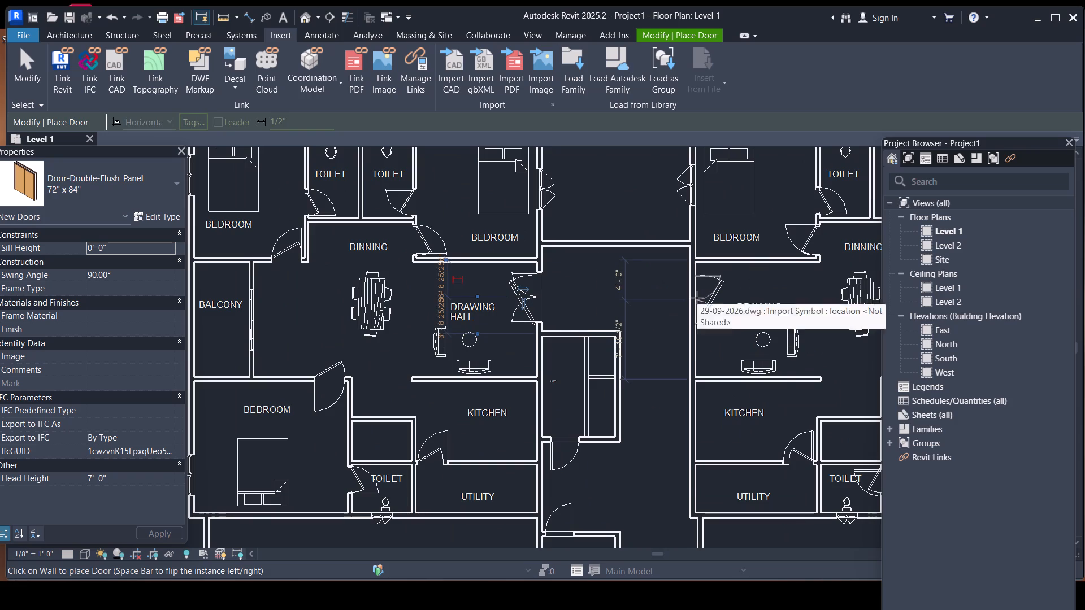
click(697, 298)
scroll(580, 286, down, 7)
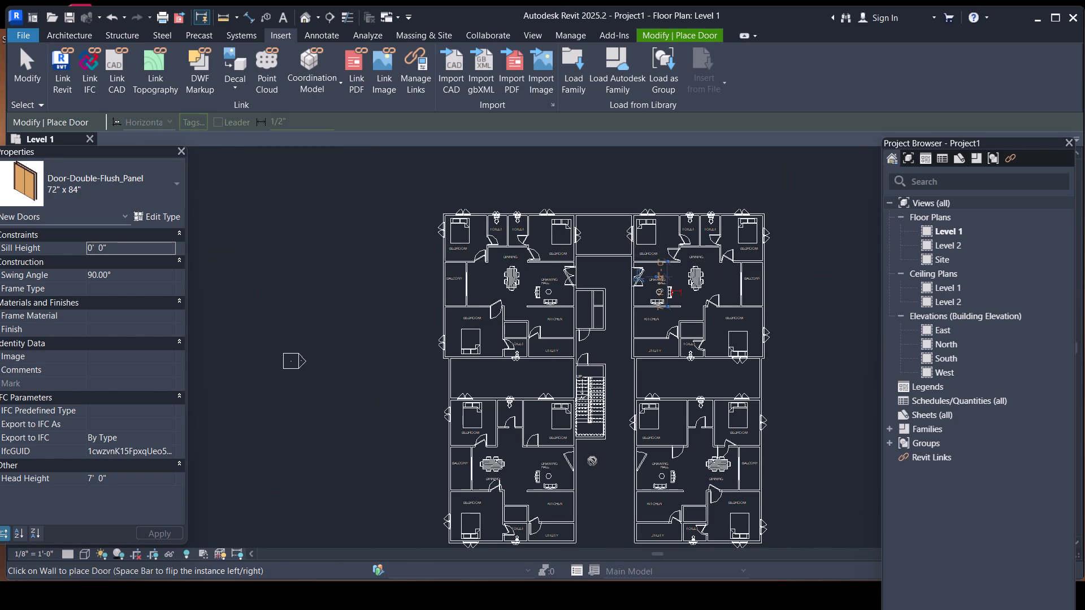
middle_drag(592, 461, 602, 344)
scroll(602, 343, up, 8)
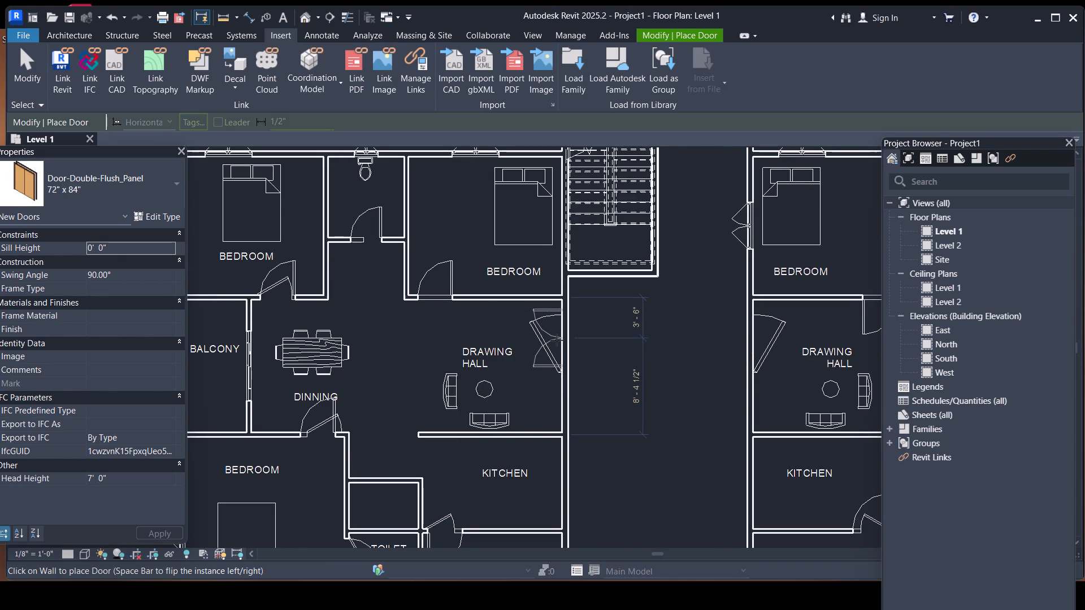
click(557, 340)
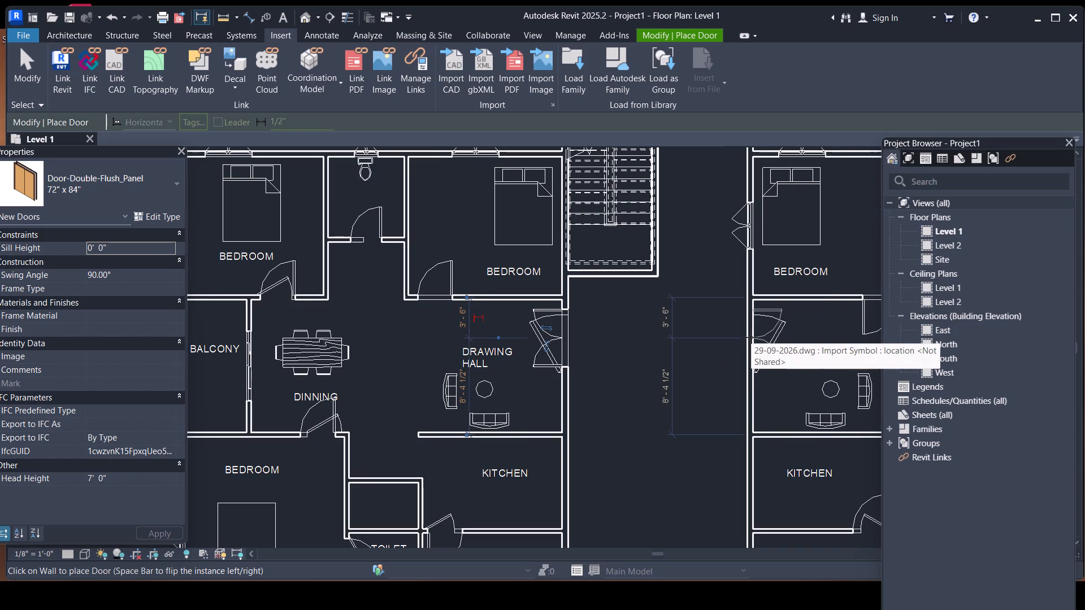
click(752, 337)
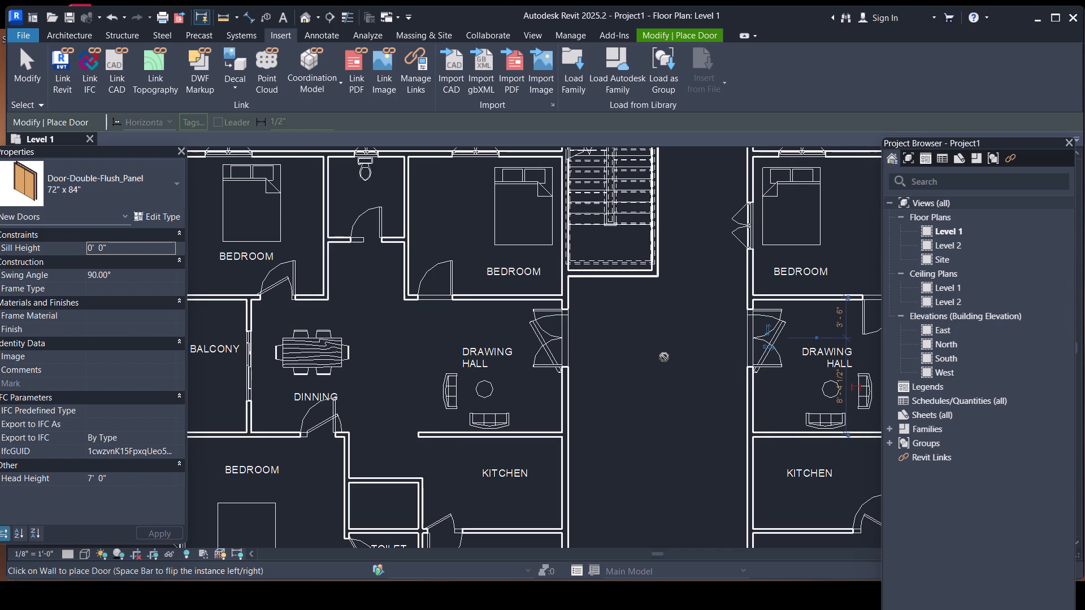
key(Escape)
key(Escape)
Nudge both lower apartments' drawing hall double doors downward until their centres are 4'-0" from the upper hall wall.
click(547, 358)
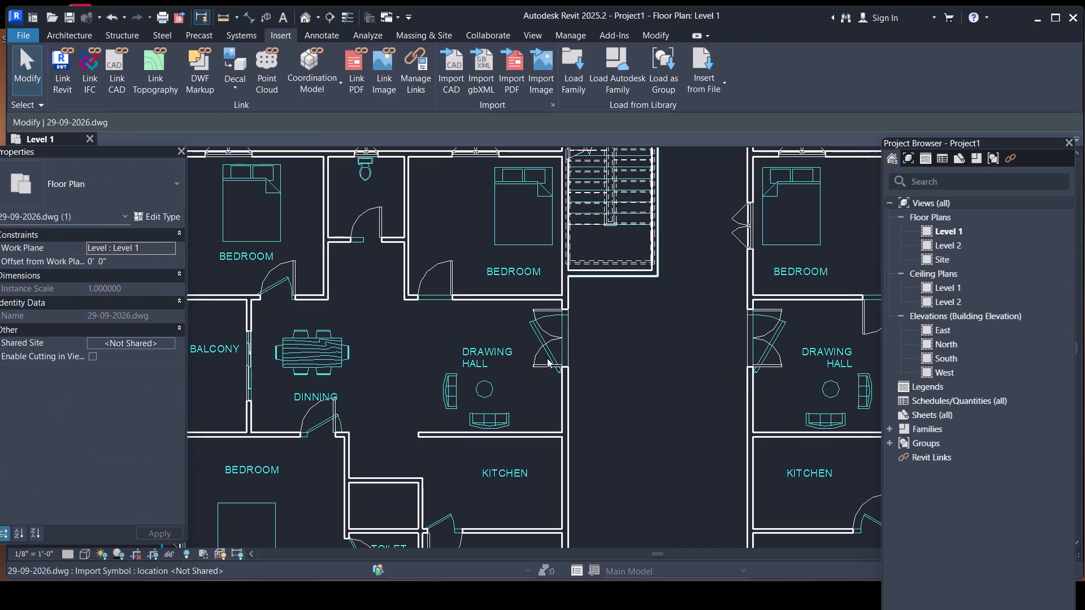
key(Escape)
click(555, 341)
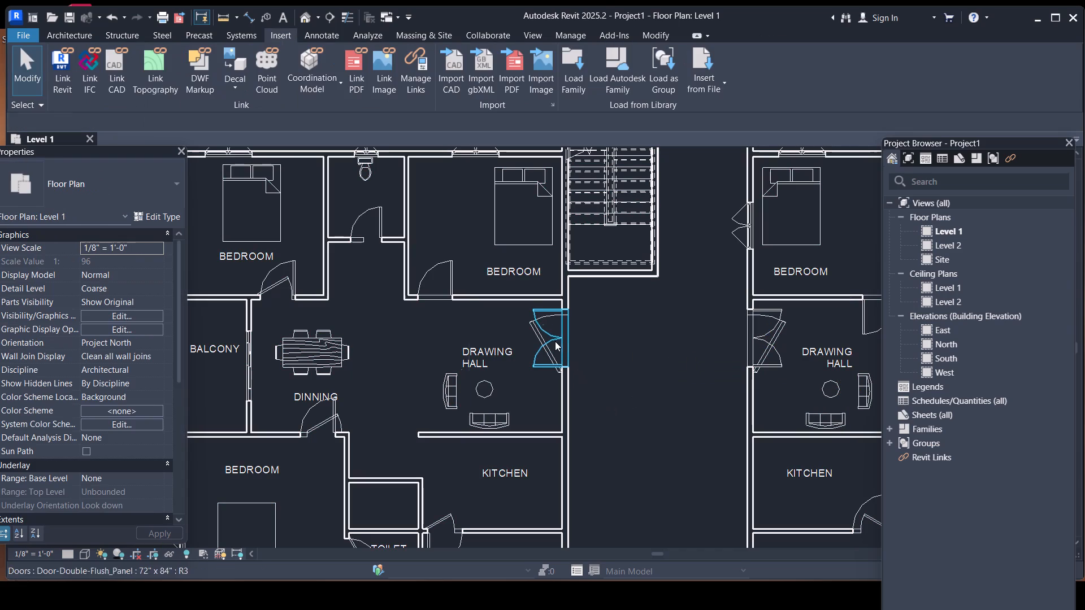
key(Down)
key(Down)
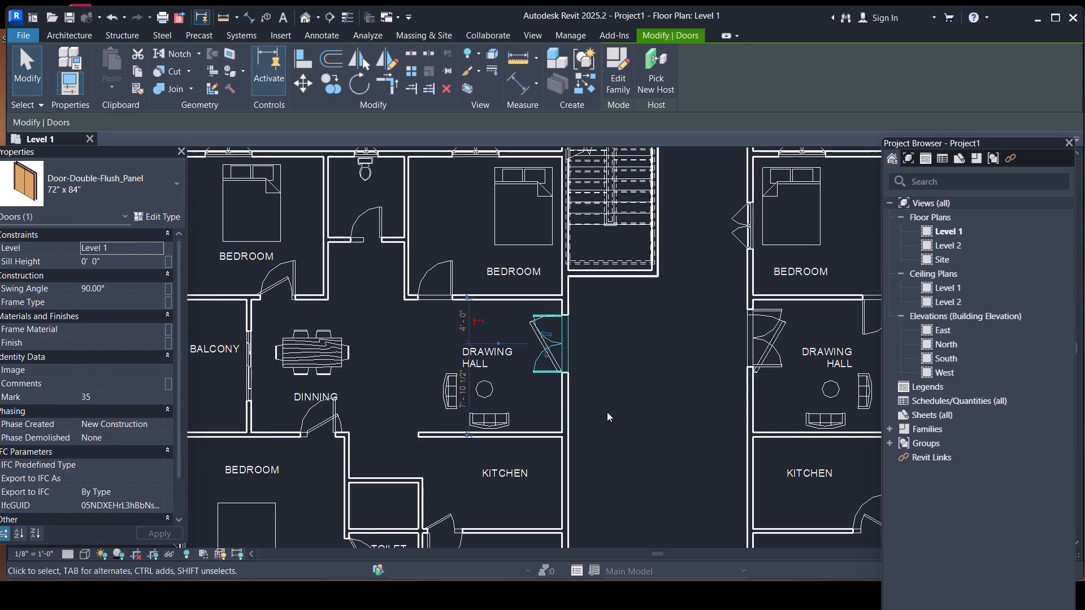
click(767, 360)
key(Down)
key(Down)
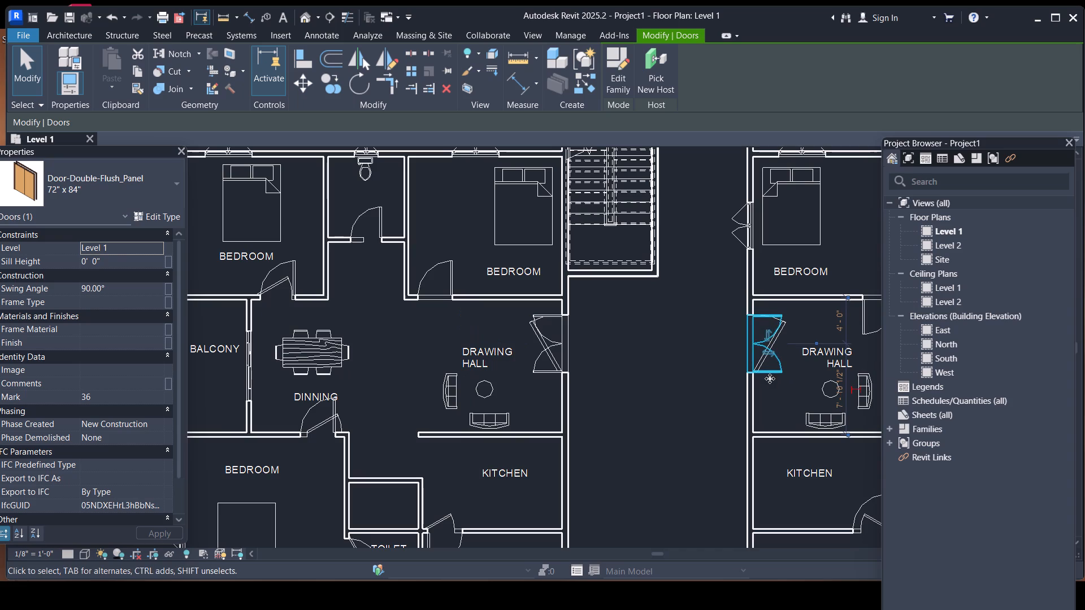
Nudge the upper-left apartment's drawing hall double door downward to about 4'-0" from the upper hall wall.
scroll(610, 373, down, 5)
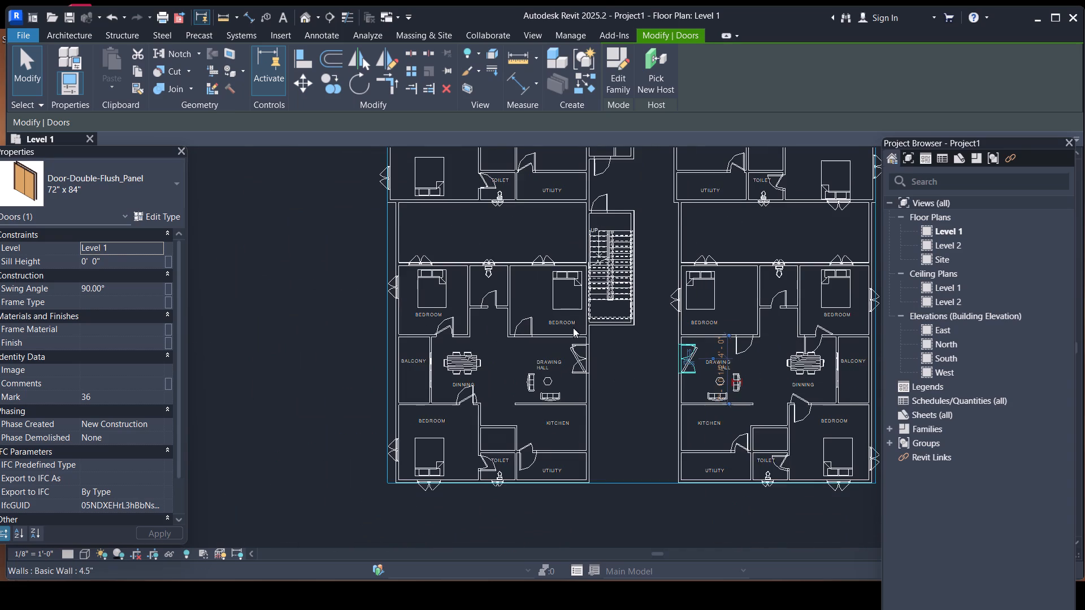
scroll(573, 322, down, 4)
middle_drag(620, 206, 606, 279)
scroll(608, 247, up, 13)
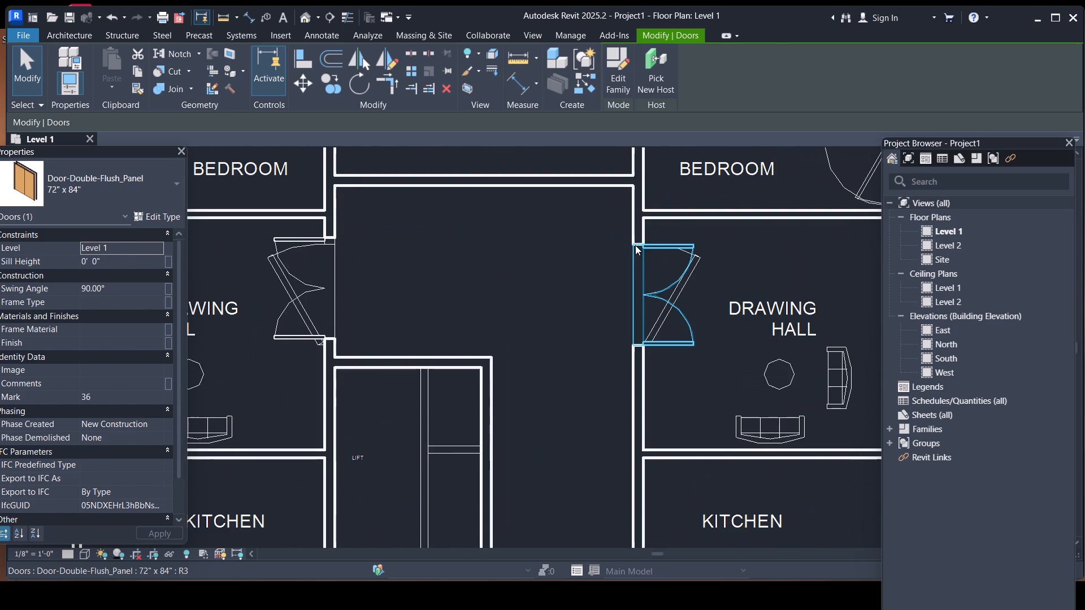
click(320, 295)
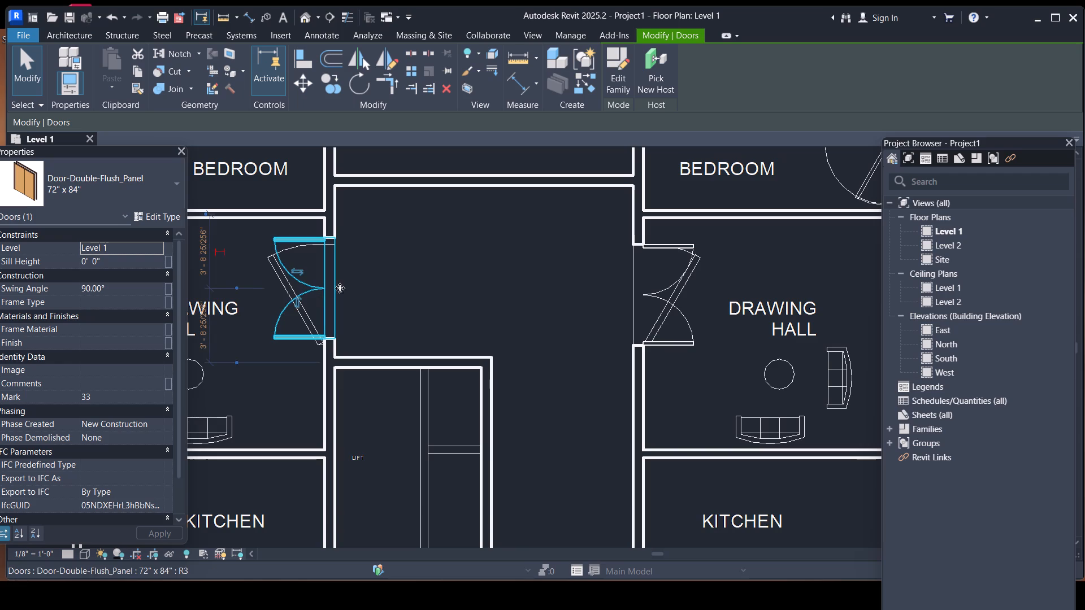
key(Down)
key(Down)
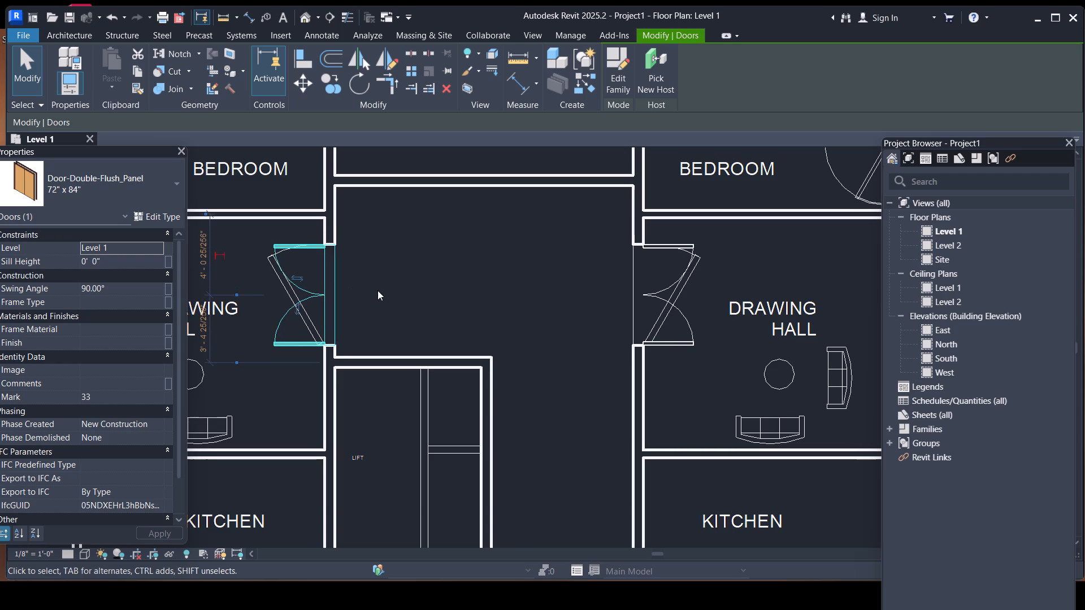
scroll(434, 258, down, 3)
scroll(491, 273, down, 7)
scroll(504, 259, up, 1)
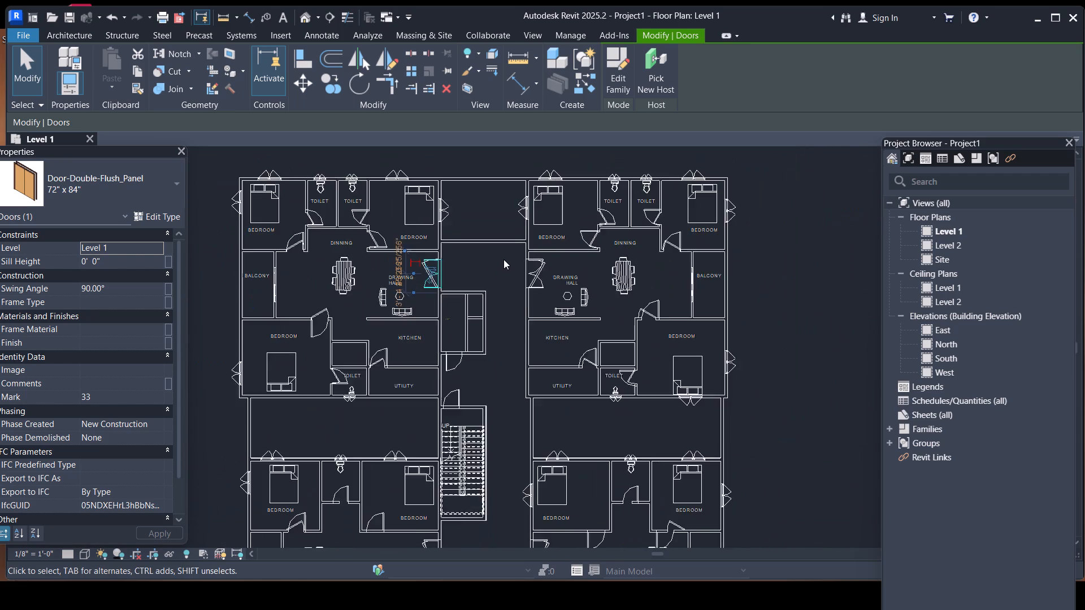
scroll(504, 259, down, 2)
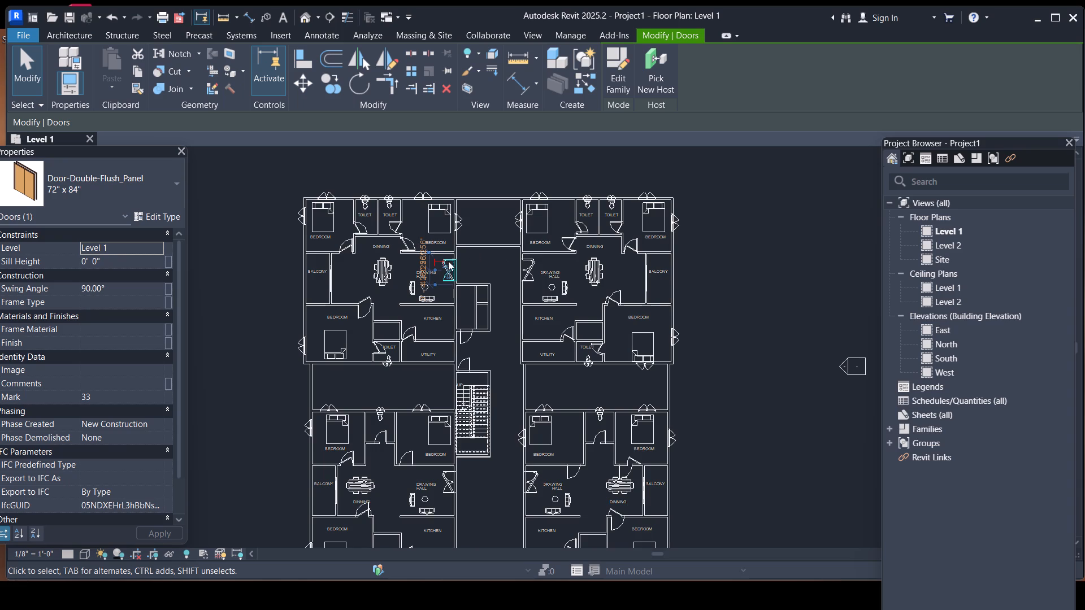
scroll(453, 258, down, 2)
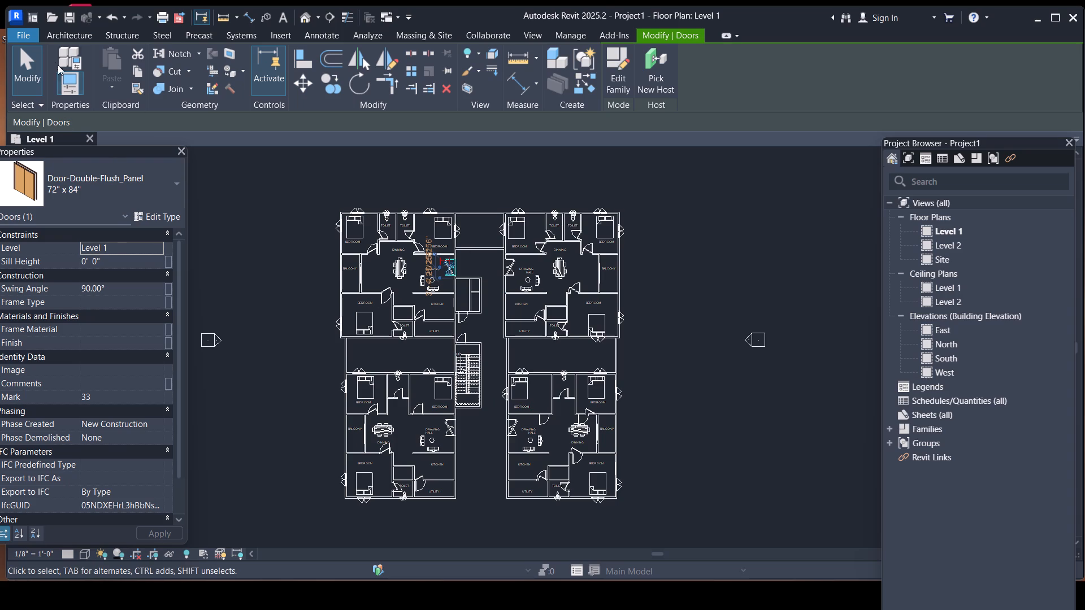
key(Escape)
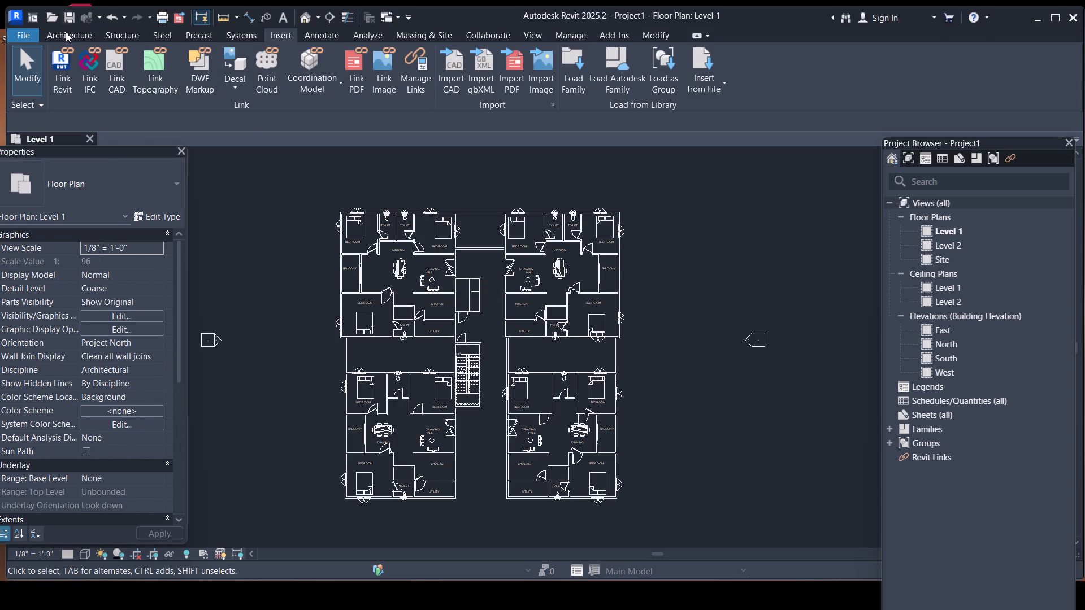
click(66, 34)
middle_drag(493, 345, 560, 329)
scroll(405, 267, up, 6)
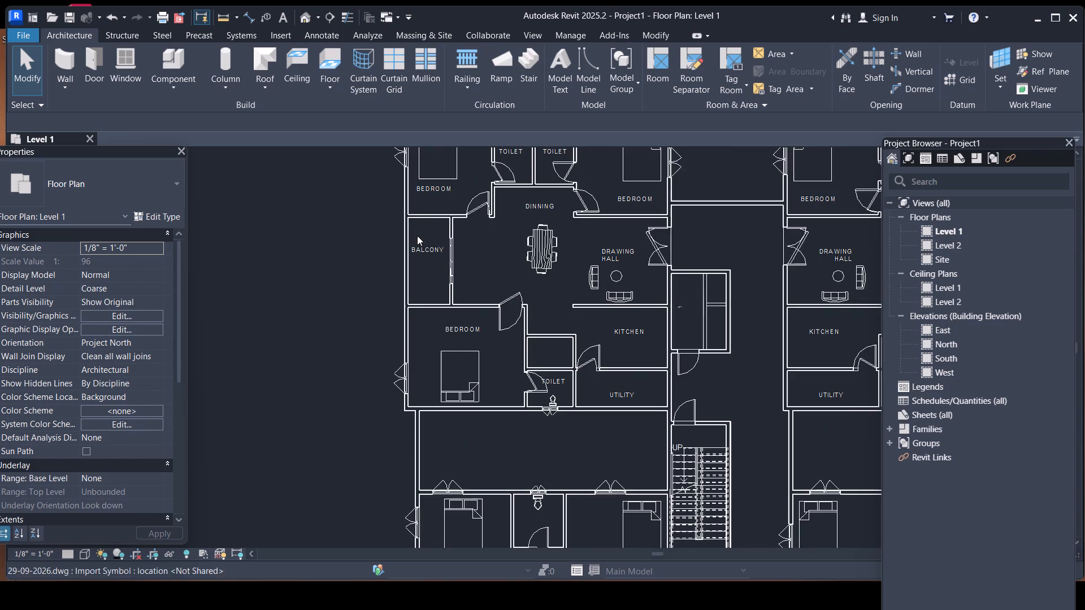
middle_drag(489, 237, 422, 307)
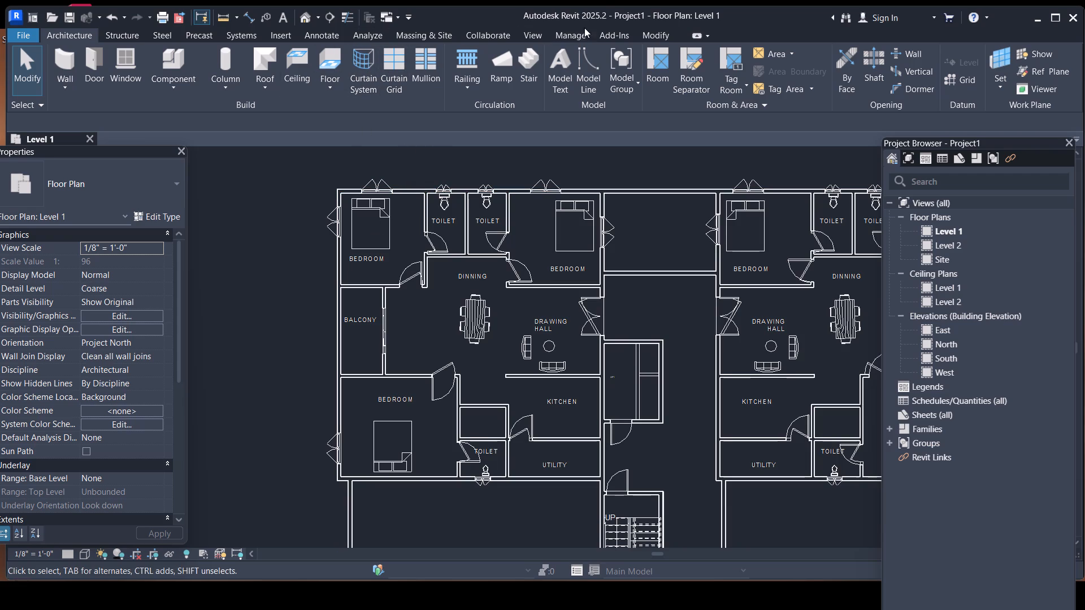
Split the floor face at the upper-left apartment's balcony with a 5'-6" by 11'-6" rectangle along the balcony's inner wall faces.
click(668, 36)
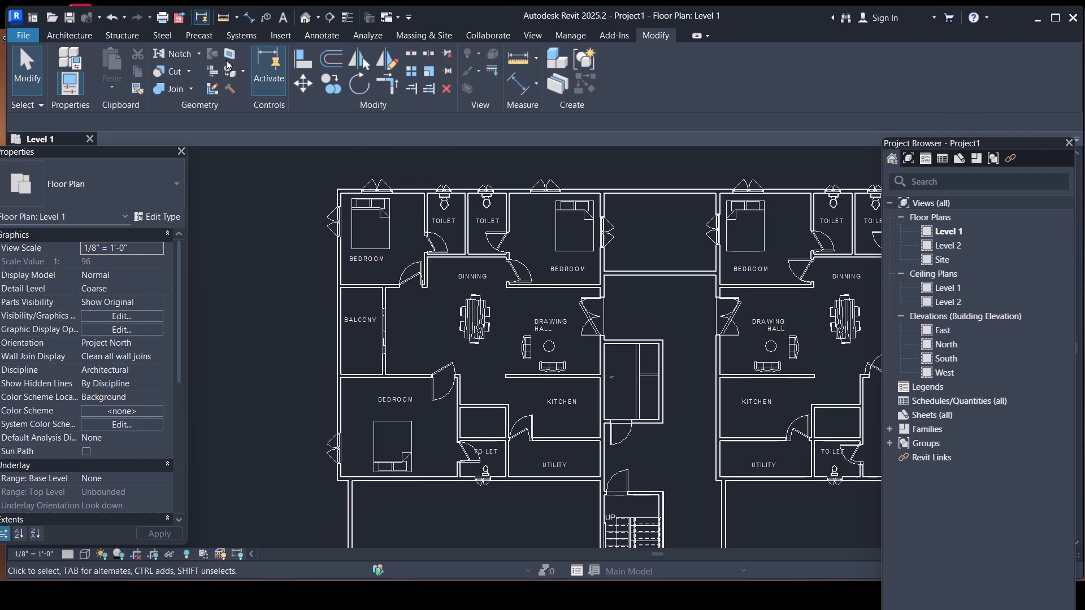
click(228, 58)
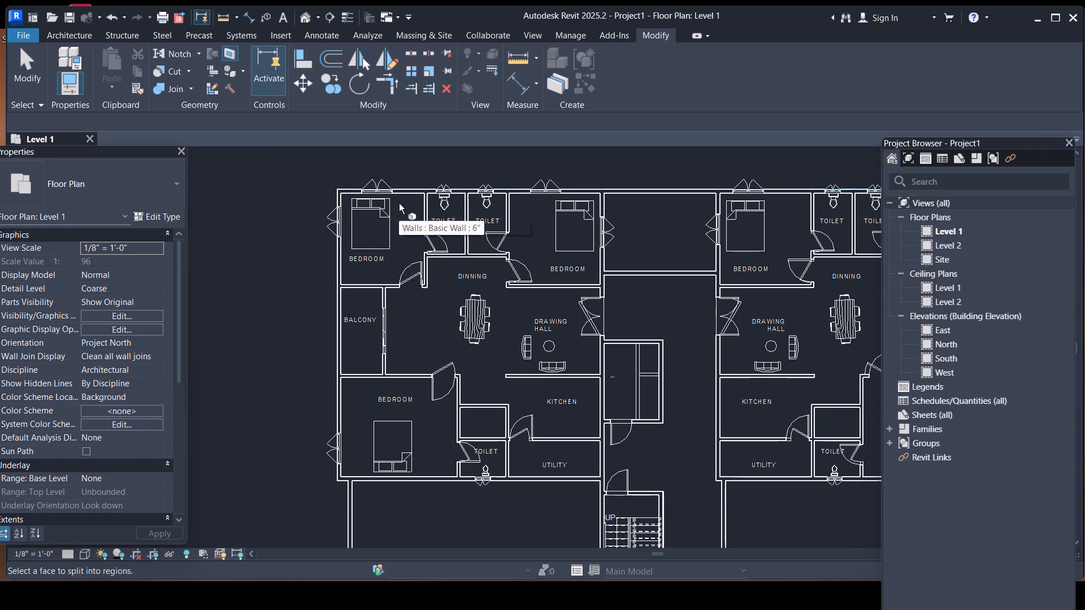
click(408, 195)
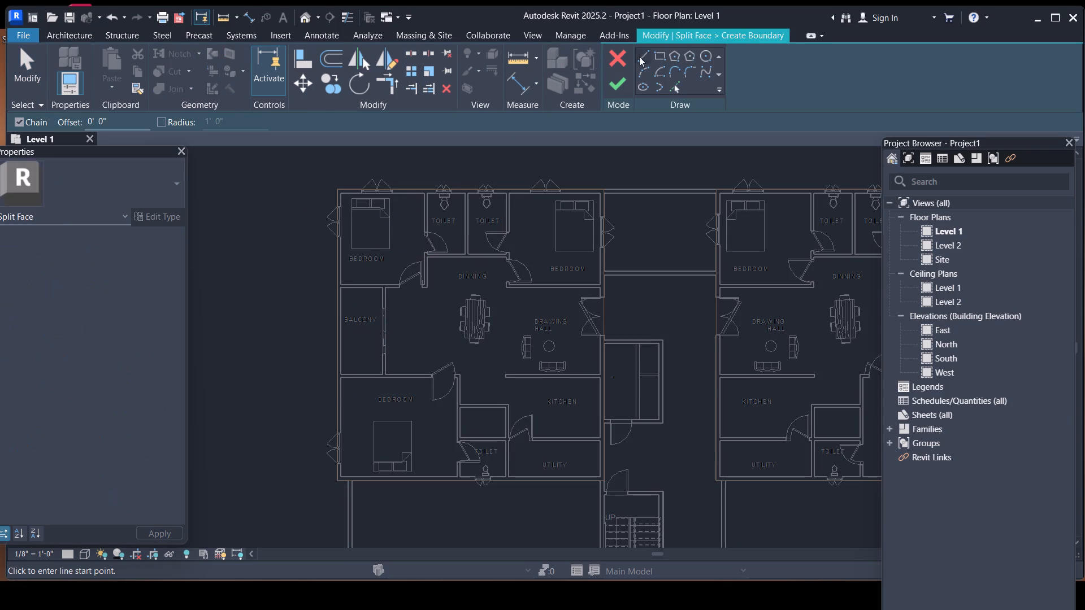
click(662, 51)
scroll(342, 311, up, 9)
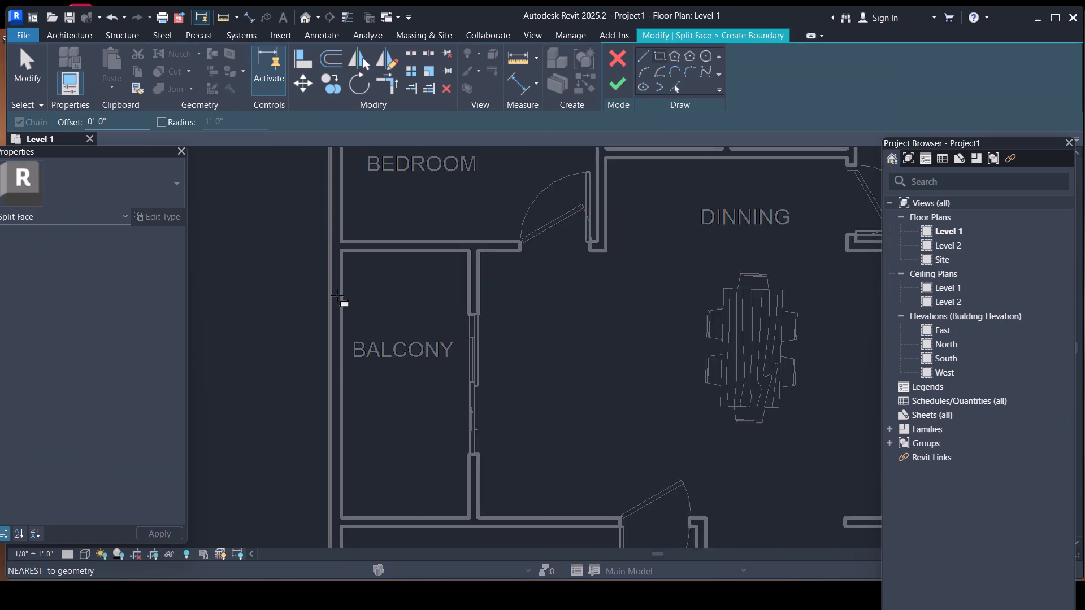
click(342, 248)
scroll(491, 390, down, 3)
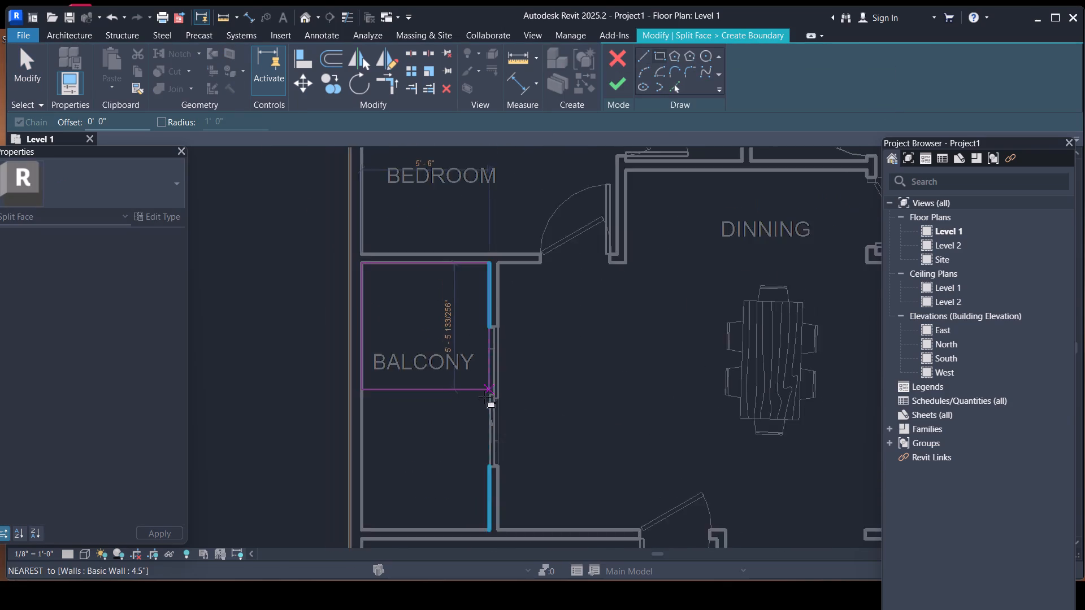
middle_drag(476, 408, 519, 340)
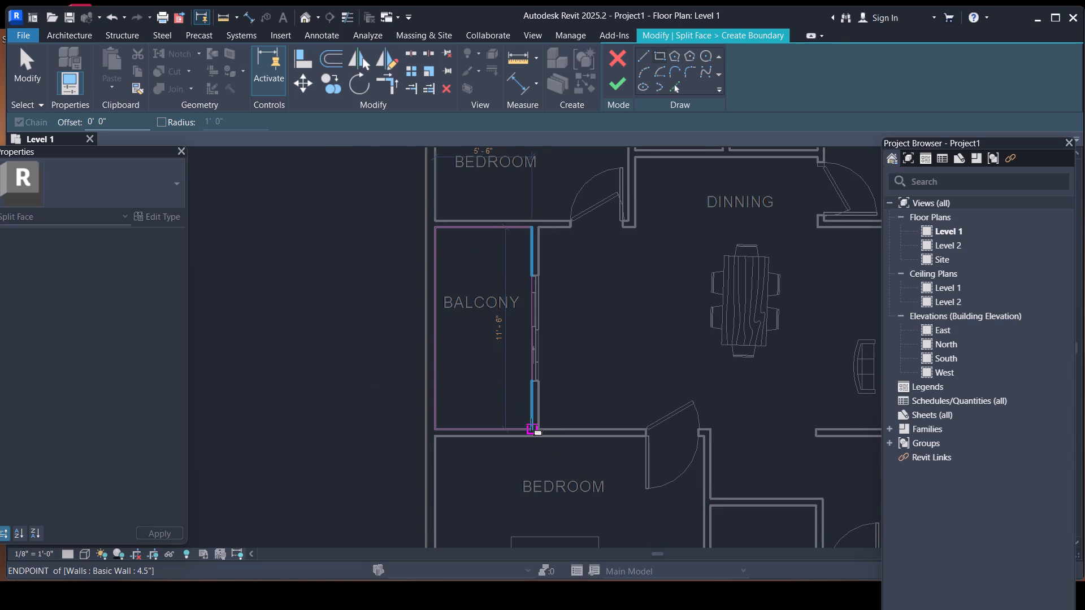
click(531, 425)
scroll(385, 157, down, 6)
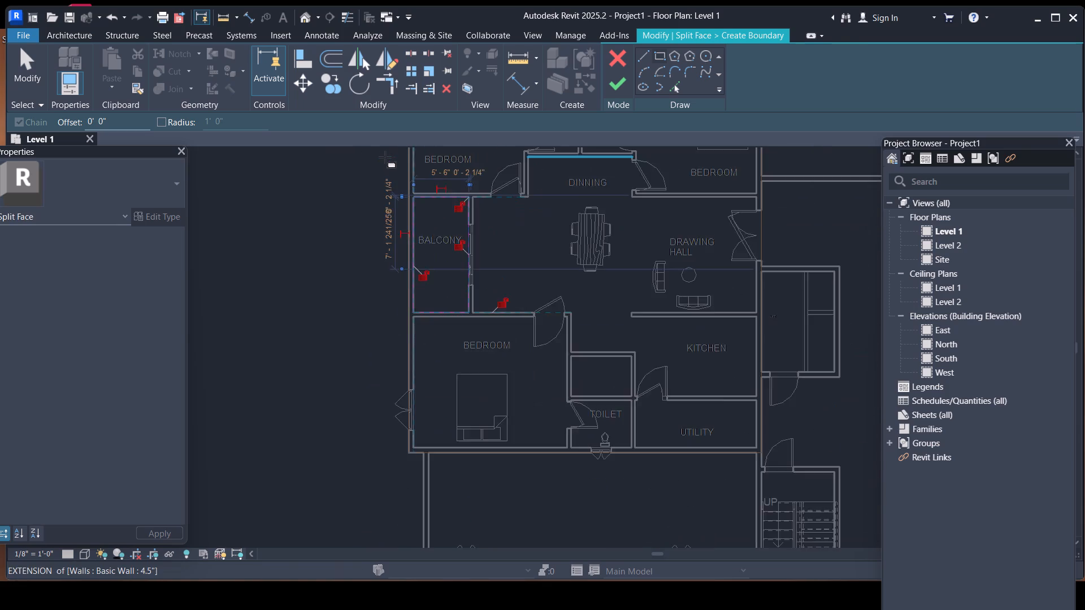
scroll(385, 157, down, 2)
click(613, 86)
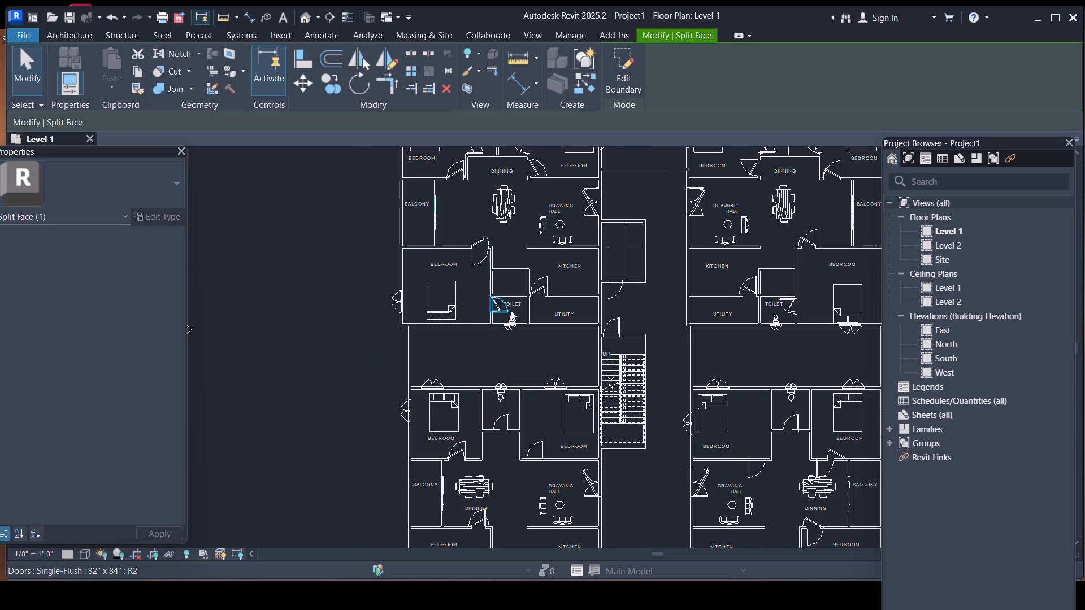
scroll(511, 311, down, 5)
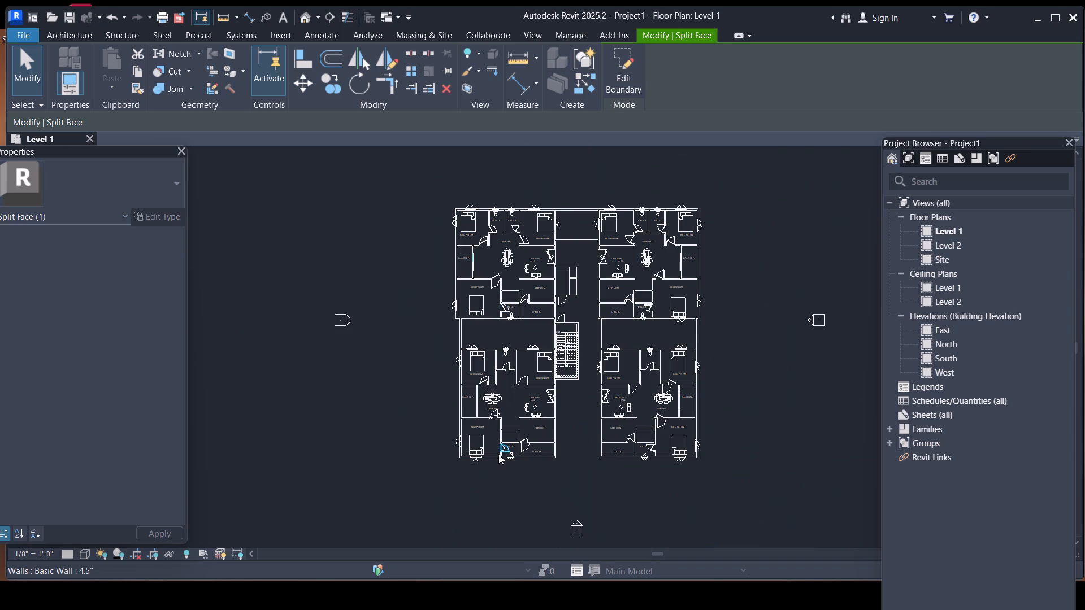
scroll(481, 458, up, 4)
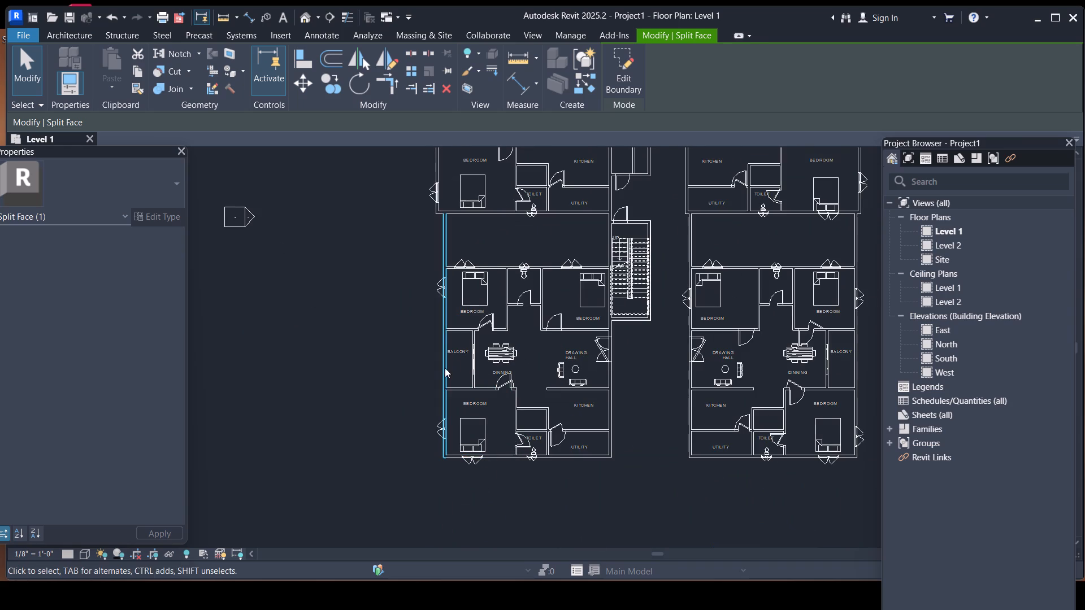
key(Escape)
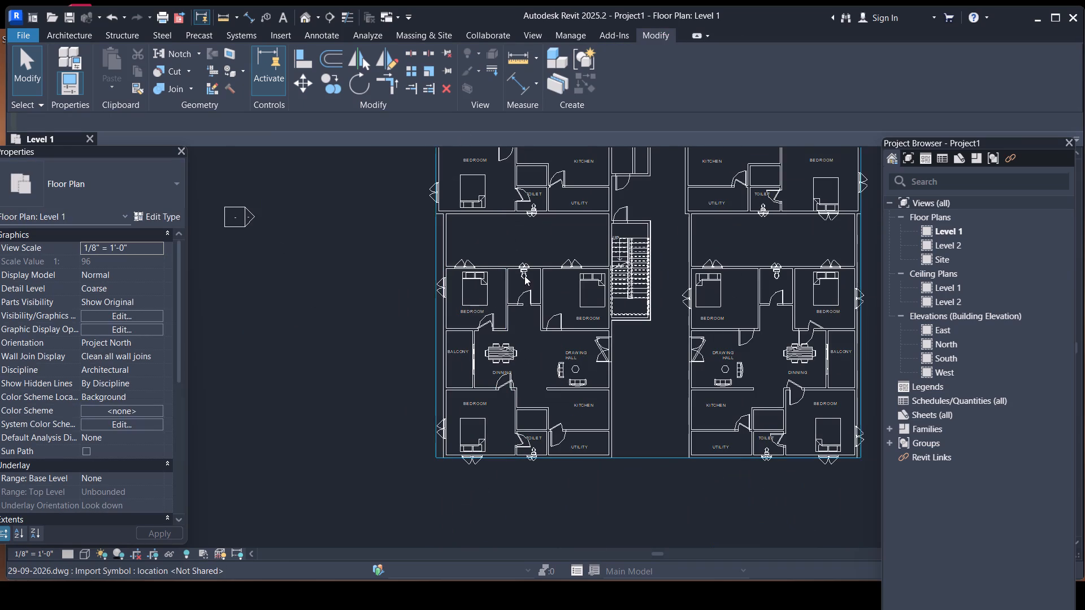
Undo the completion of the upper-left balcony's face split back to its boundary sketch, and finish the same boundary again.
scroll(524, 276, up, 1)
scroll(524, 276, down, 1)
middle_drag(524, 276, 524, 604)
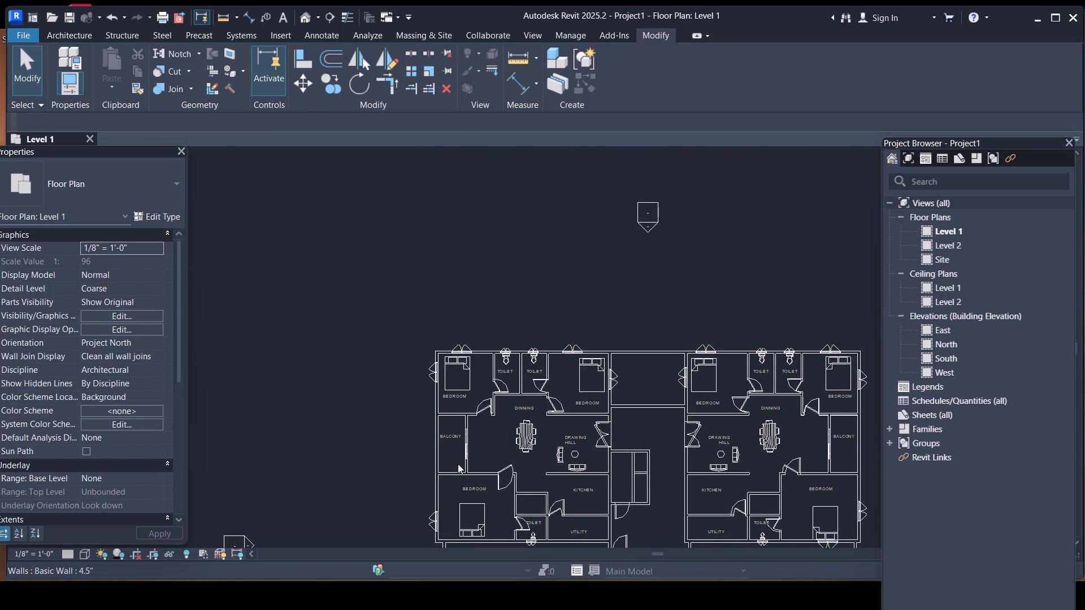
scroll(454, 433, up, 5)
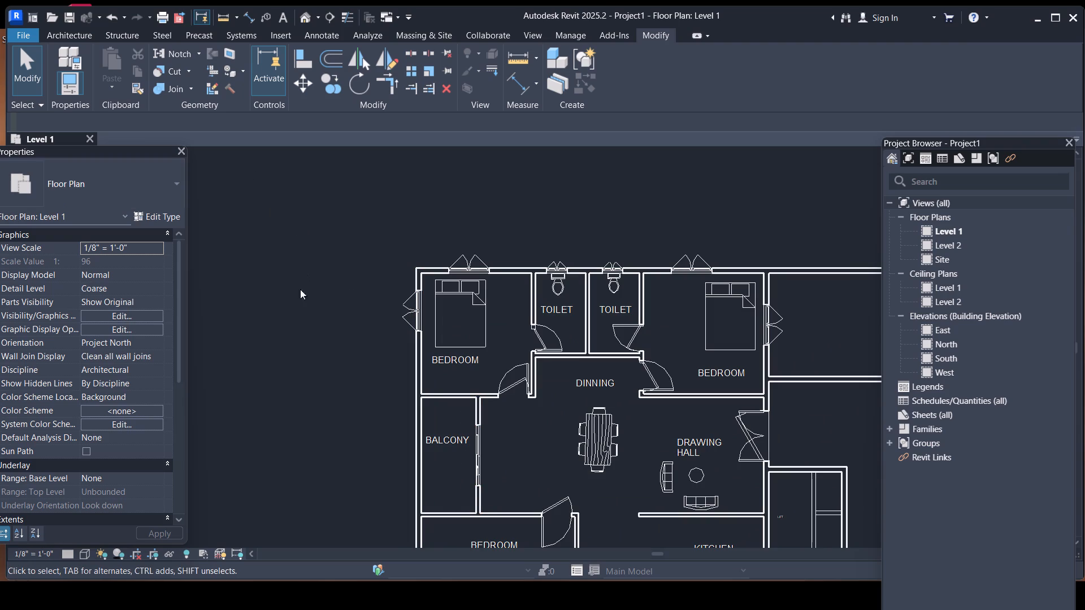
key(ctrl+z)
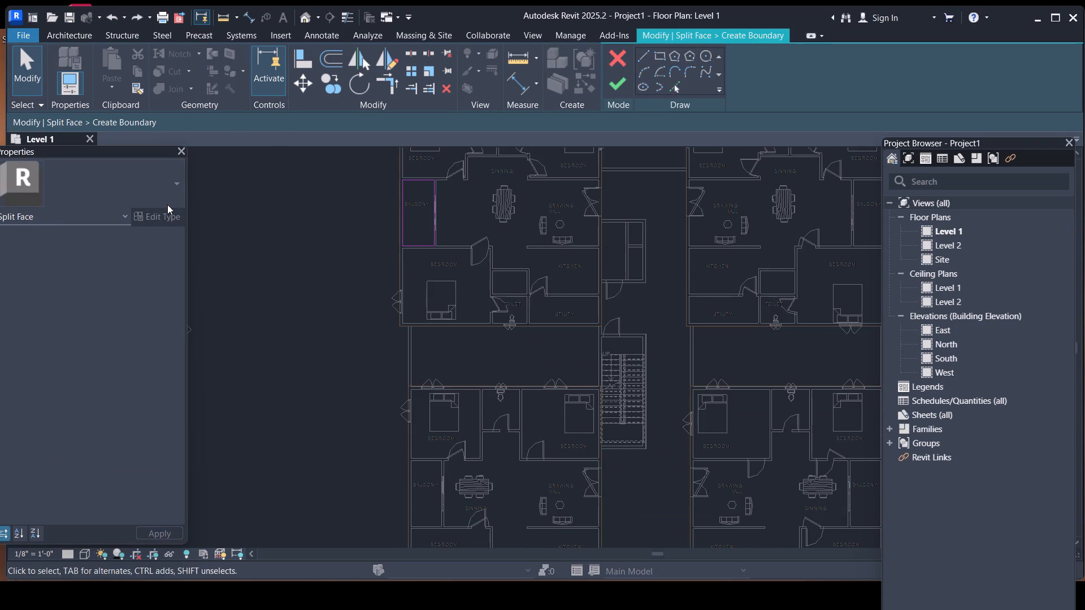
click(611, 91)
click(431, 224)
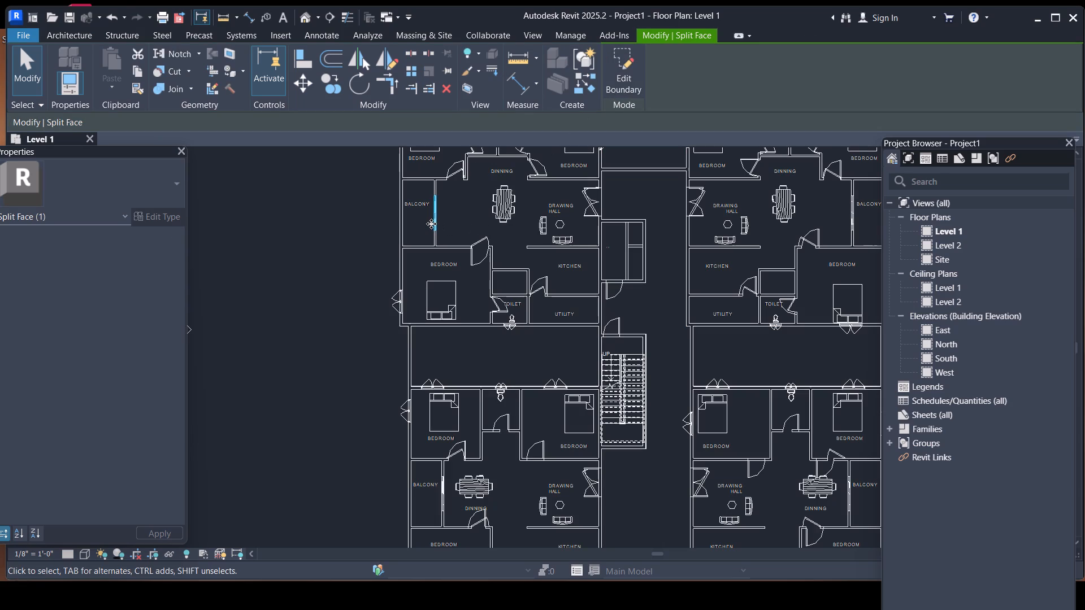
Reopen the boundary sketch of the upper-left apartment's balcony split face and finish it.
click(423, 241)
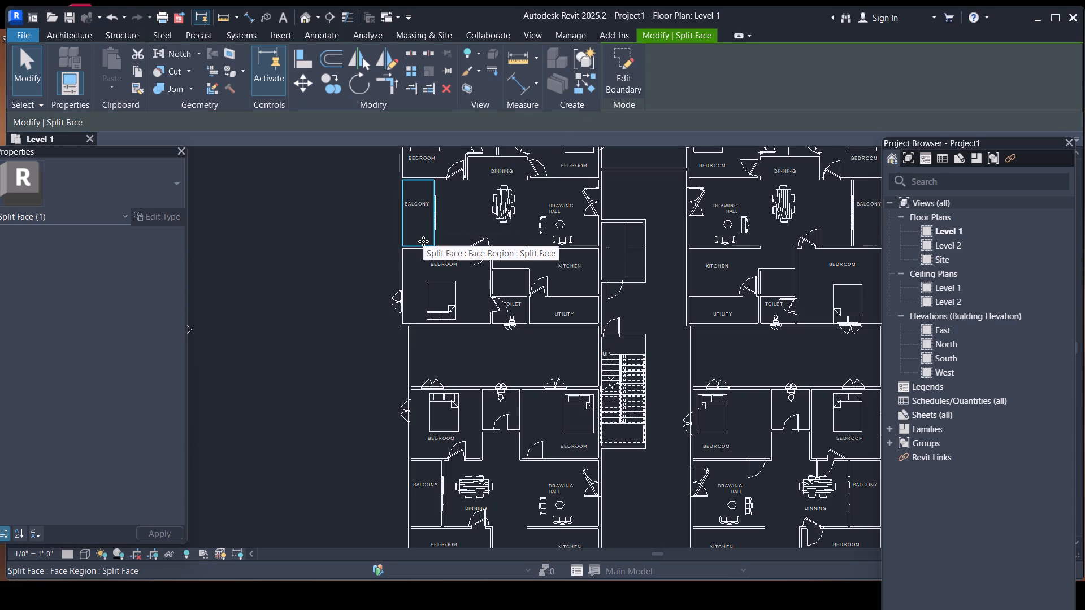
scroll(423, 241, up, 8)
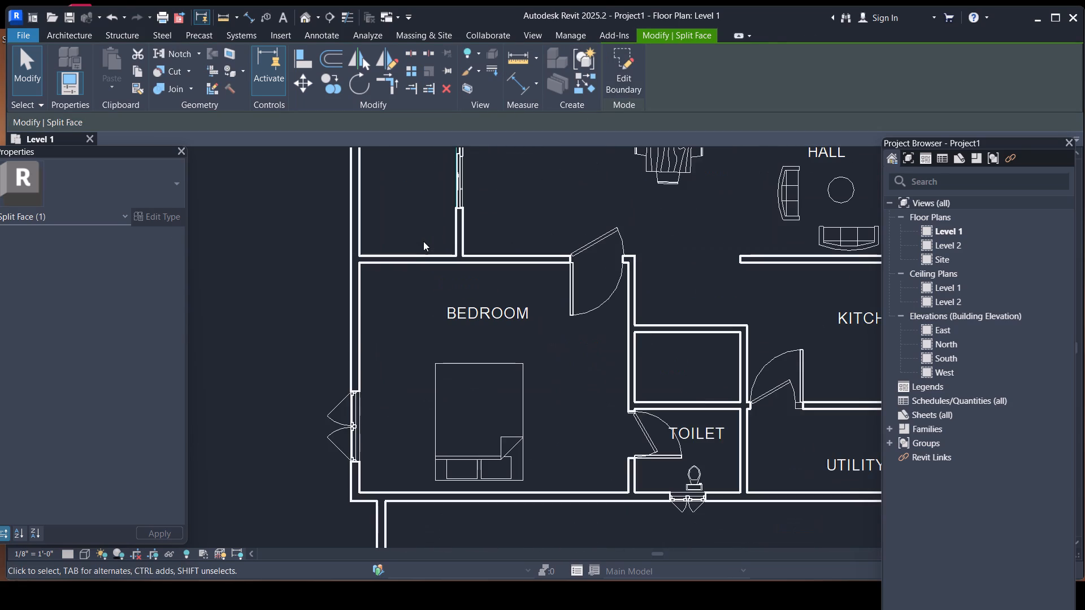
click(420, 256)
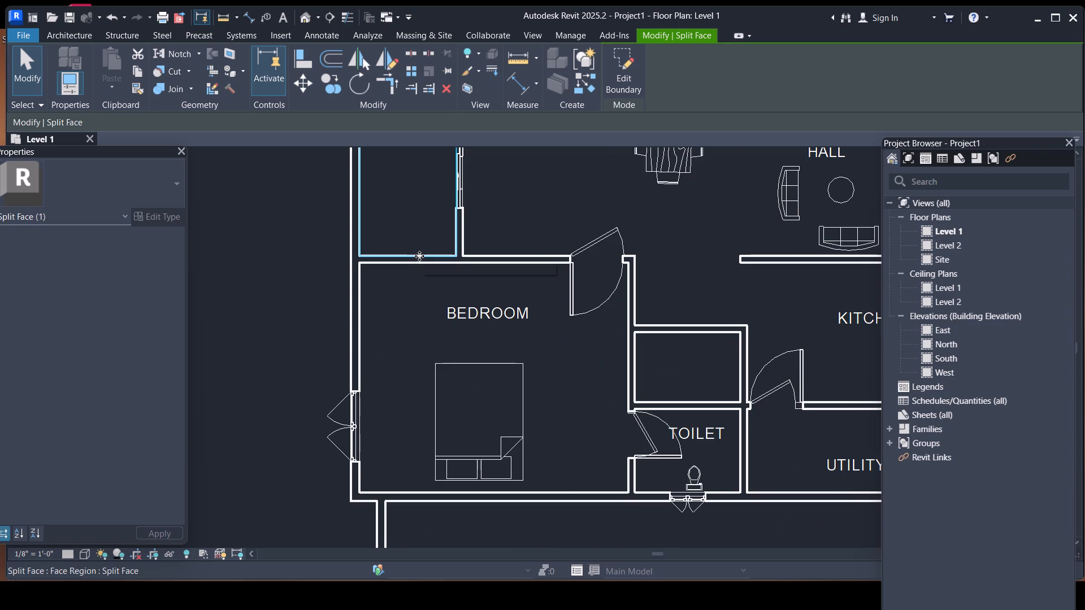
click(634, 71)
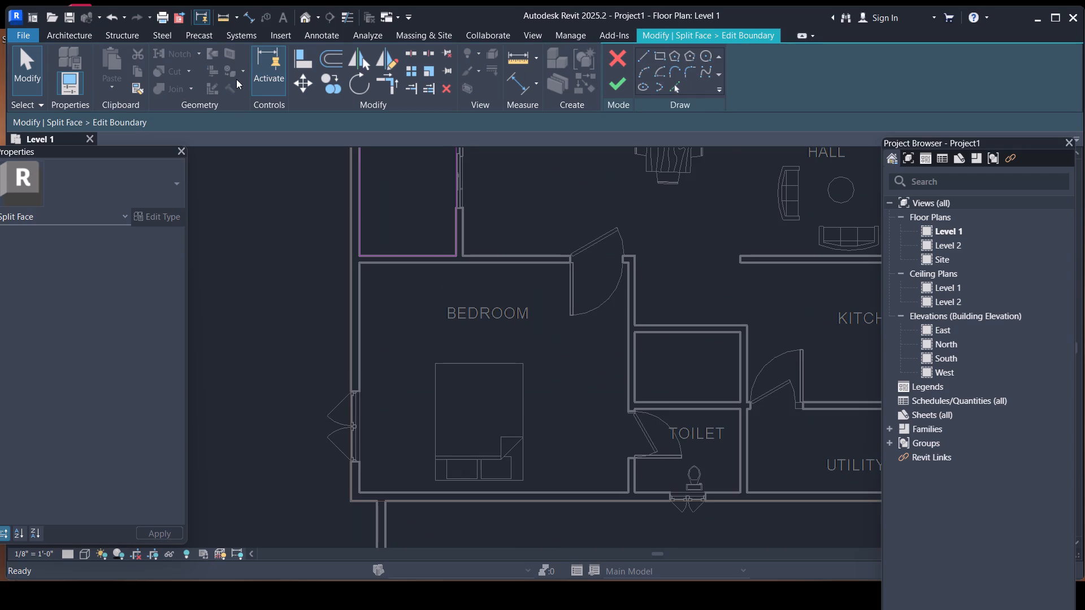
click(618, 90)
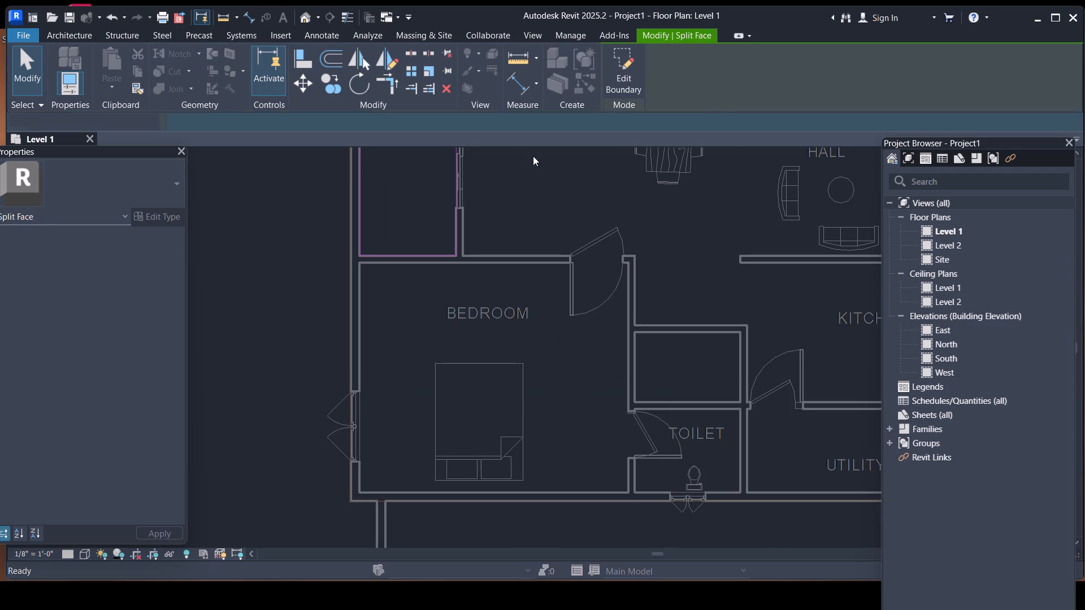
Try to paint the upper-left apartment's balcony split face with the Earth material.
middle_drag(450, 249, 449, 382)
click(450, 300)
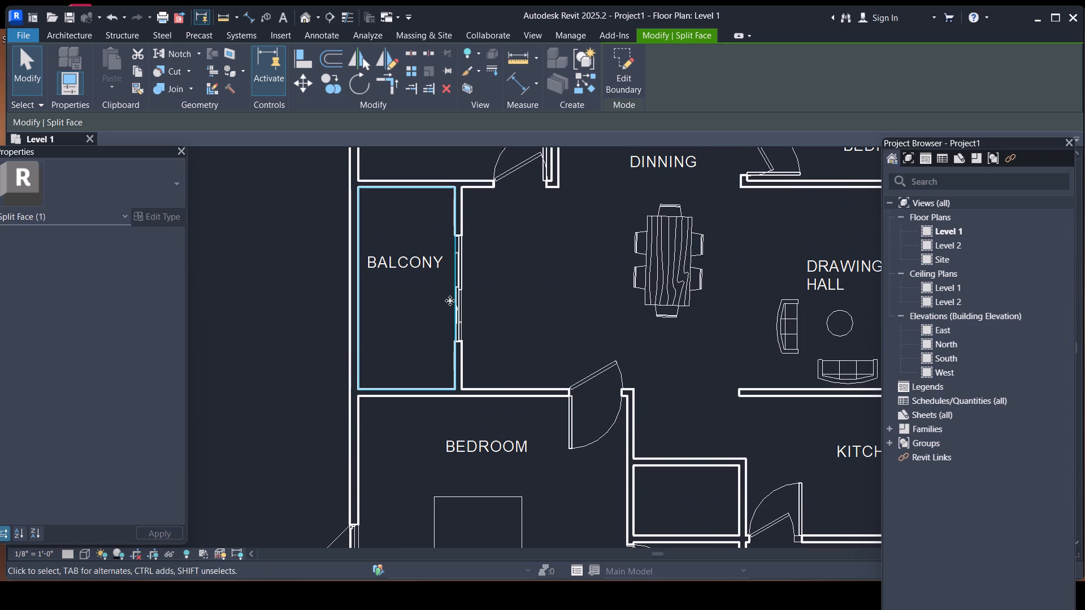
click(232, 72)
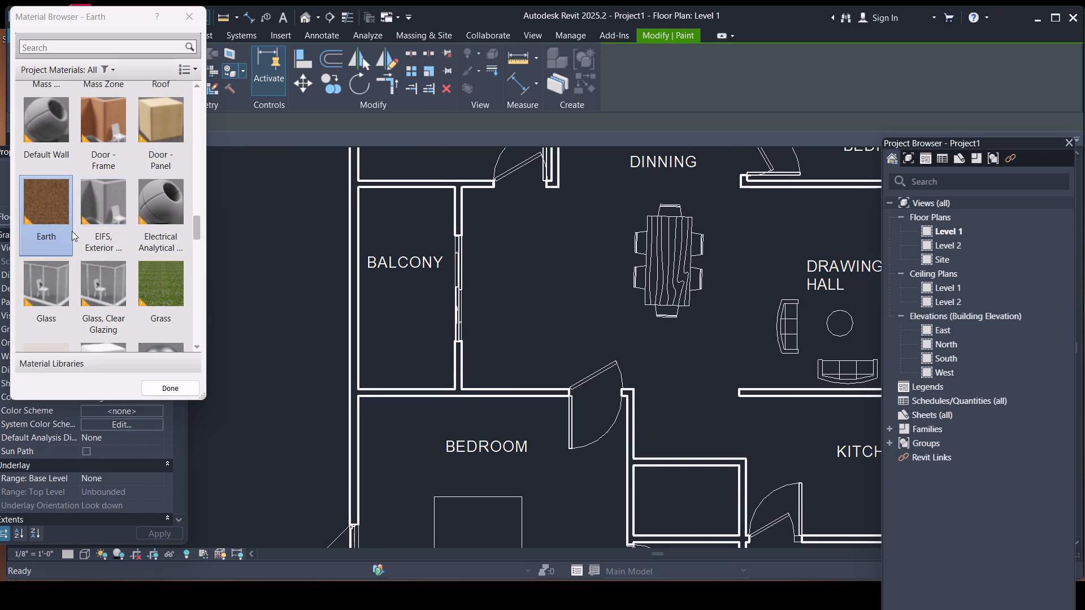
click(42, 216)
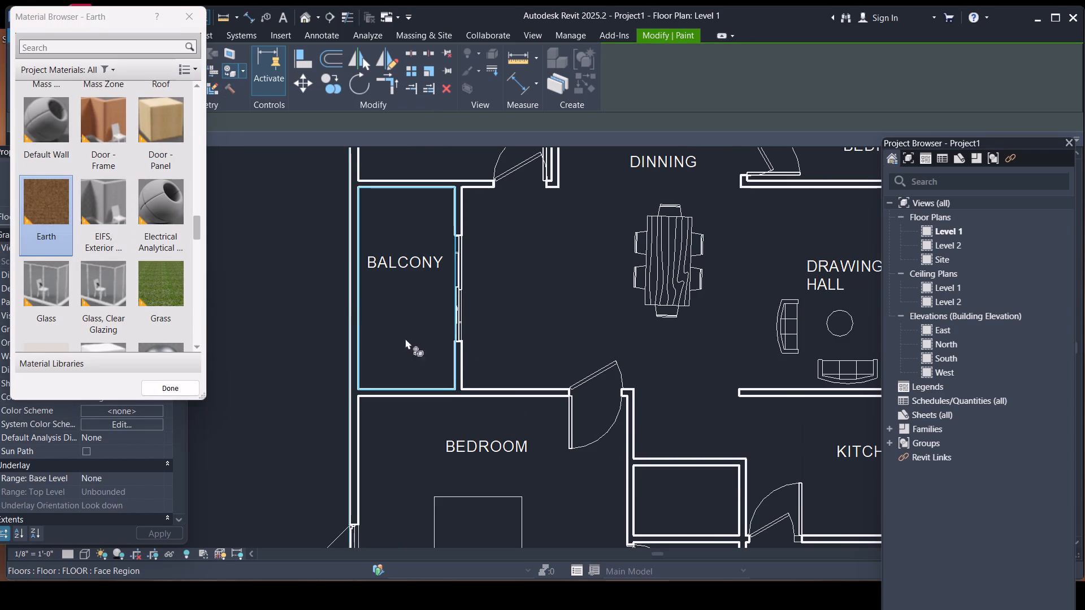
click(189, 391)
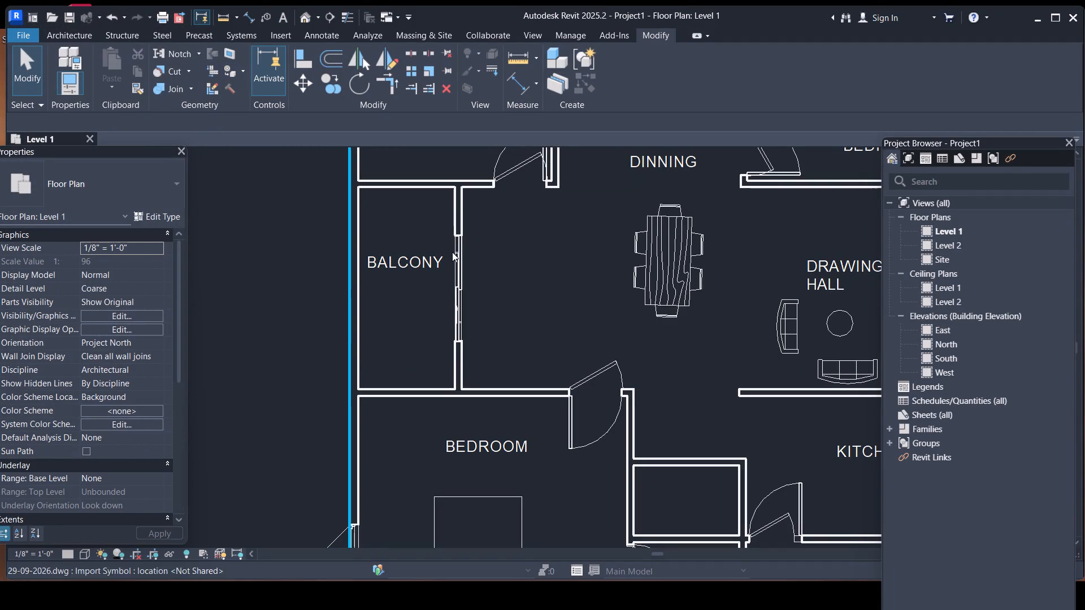
Split the floor face at the lower-left apartment's balcony with a rectangle about 5'-4" by 11'-6" along the balcony's inner wall faces.
scroll(420, 212, down, 6)
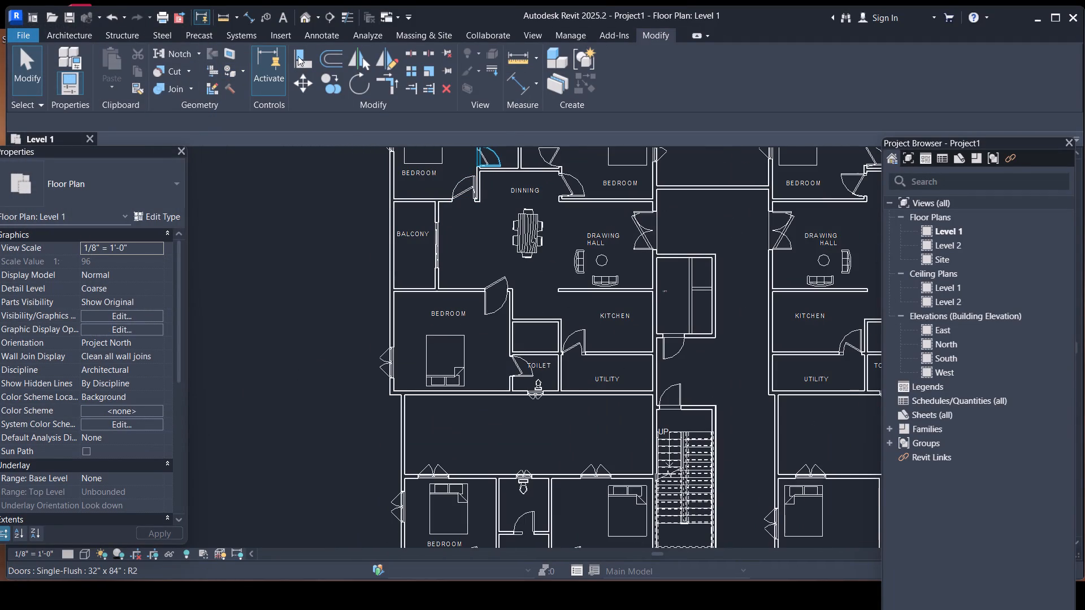
click(234, 50)
scroll(357, 210, down, 5)
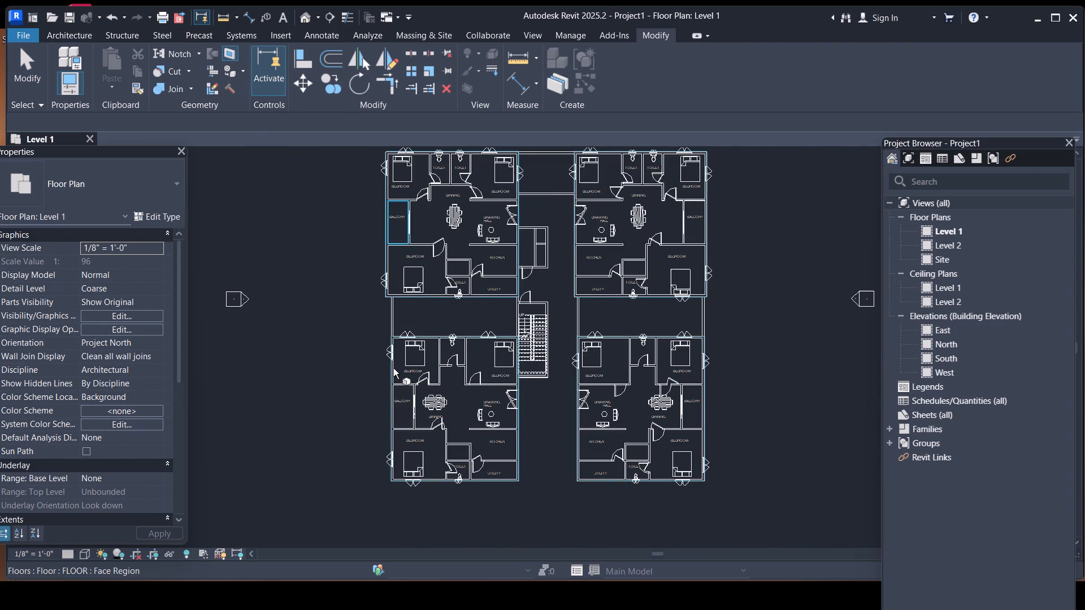
scroll(393, 368, up, 9)
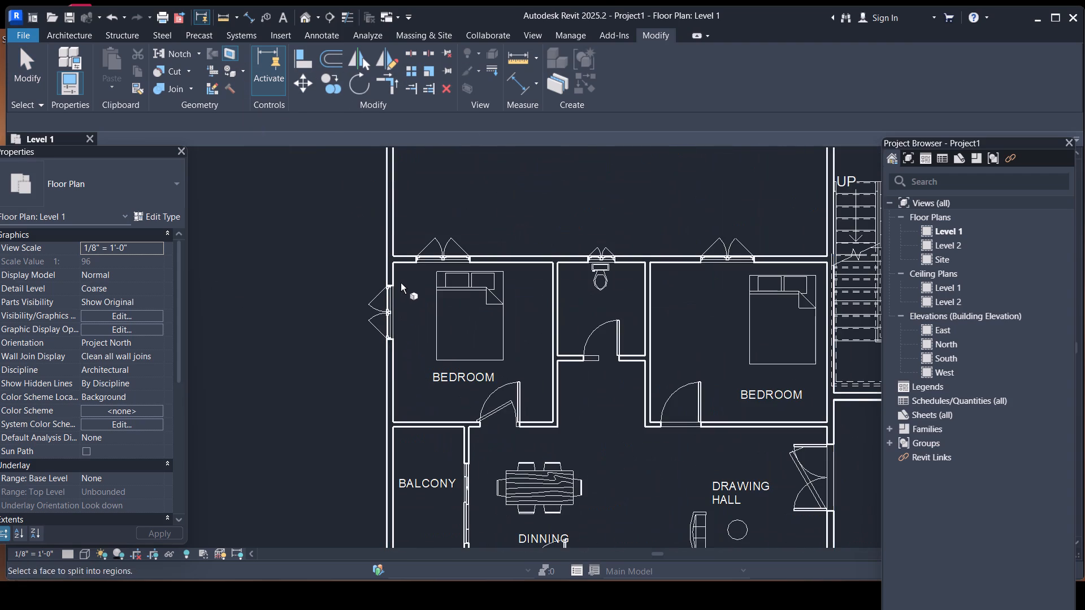
click(394, 252)
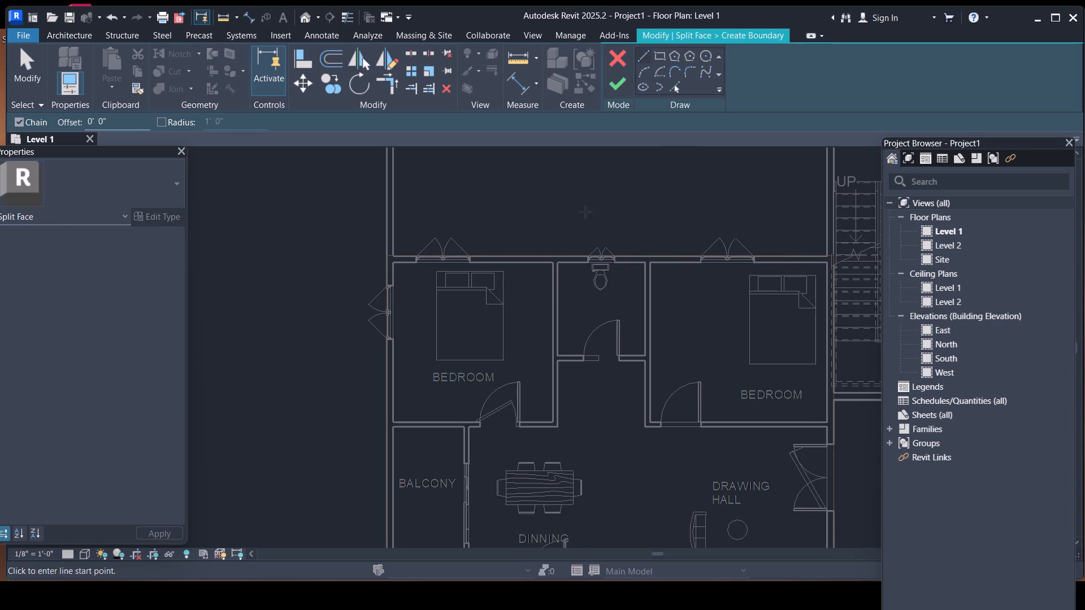
click(664, 53)
middle_drag(530, 383, 568, 206)
scroll(502, 261, up, 4)
click(499, 247)
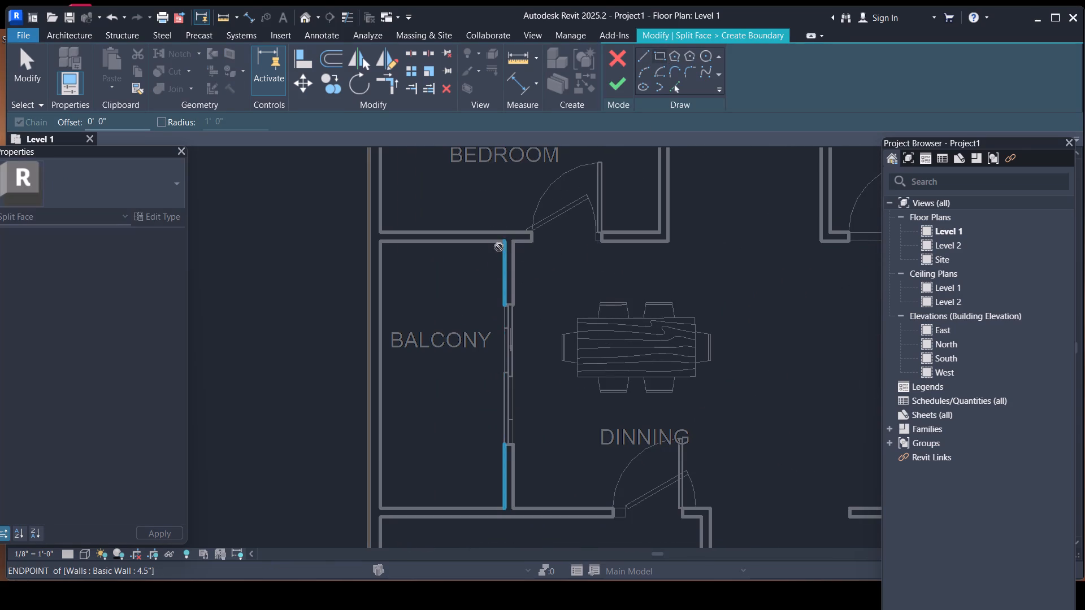
click(379, 508)
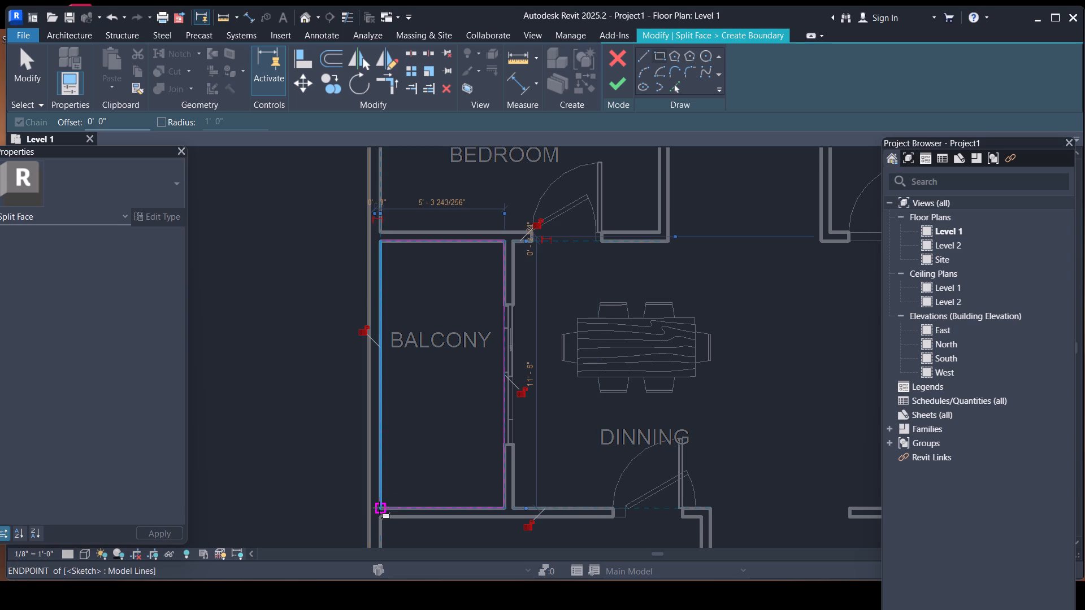
click(624, 93)
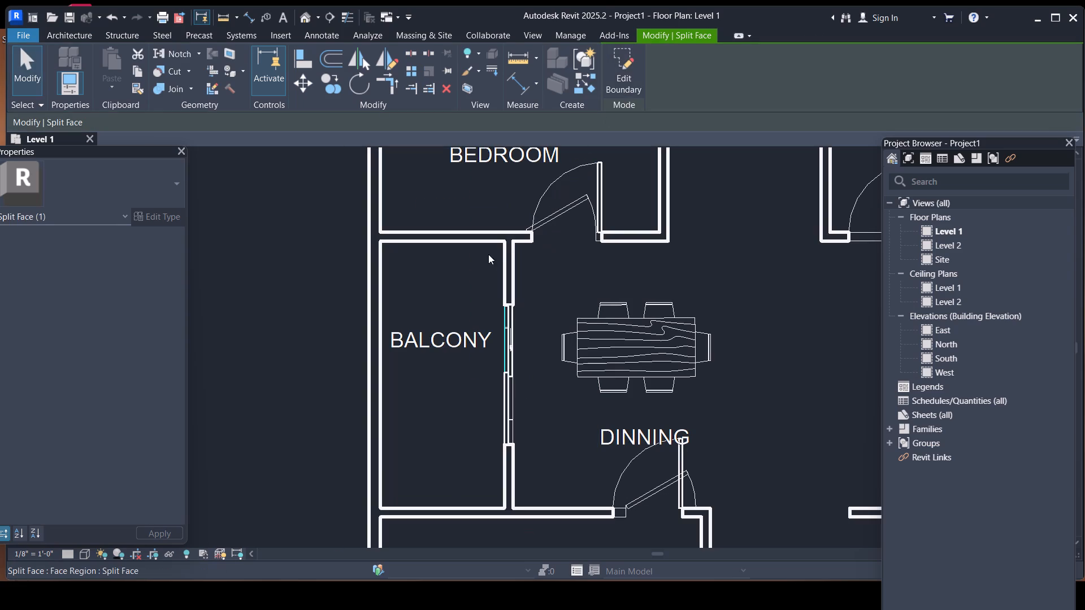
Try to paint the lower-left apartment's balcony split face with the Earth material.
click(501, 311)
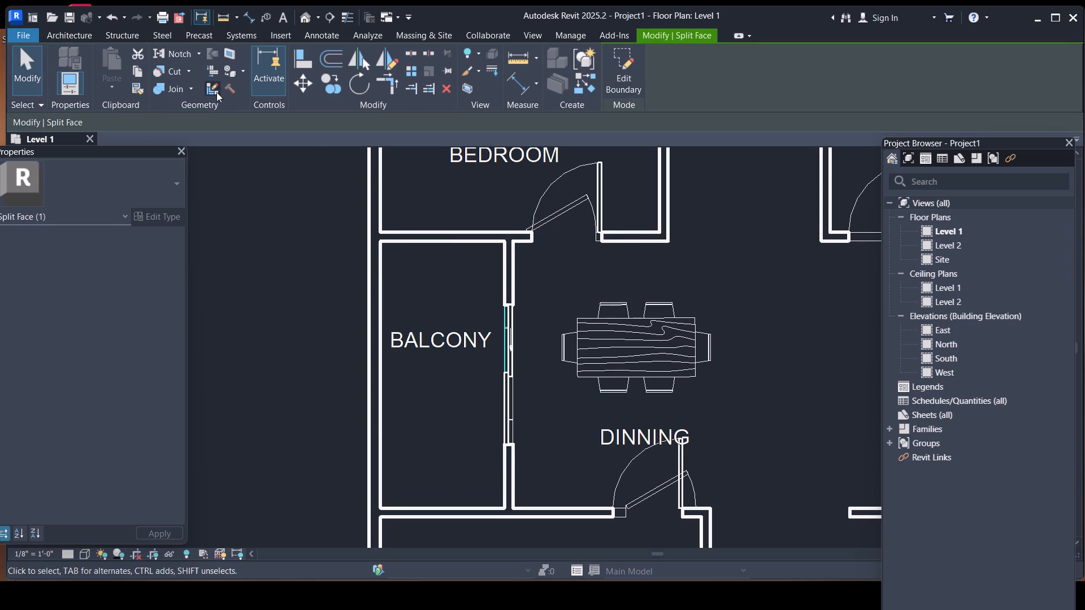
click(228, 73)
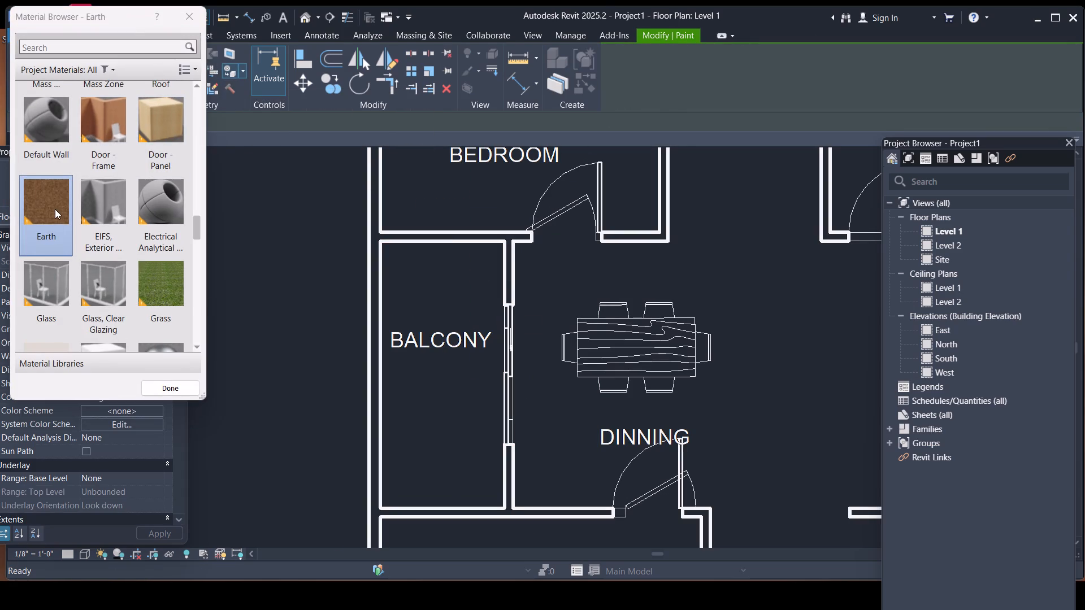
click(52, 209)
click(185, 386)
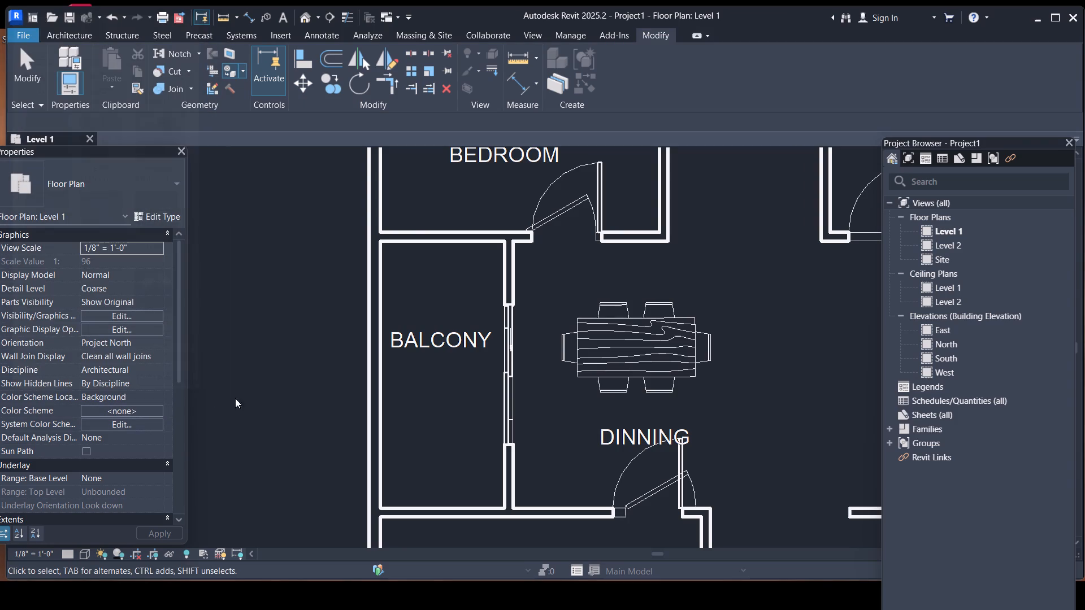
Split the floor face at the lower-right apartment's balcony with a rectangle about 5'-4" by 11'-6" along the balcony's inner wall faces.
scroll(410, 368, down, 12)
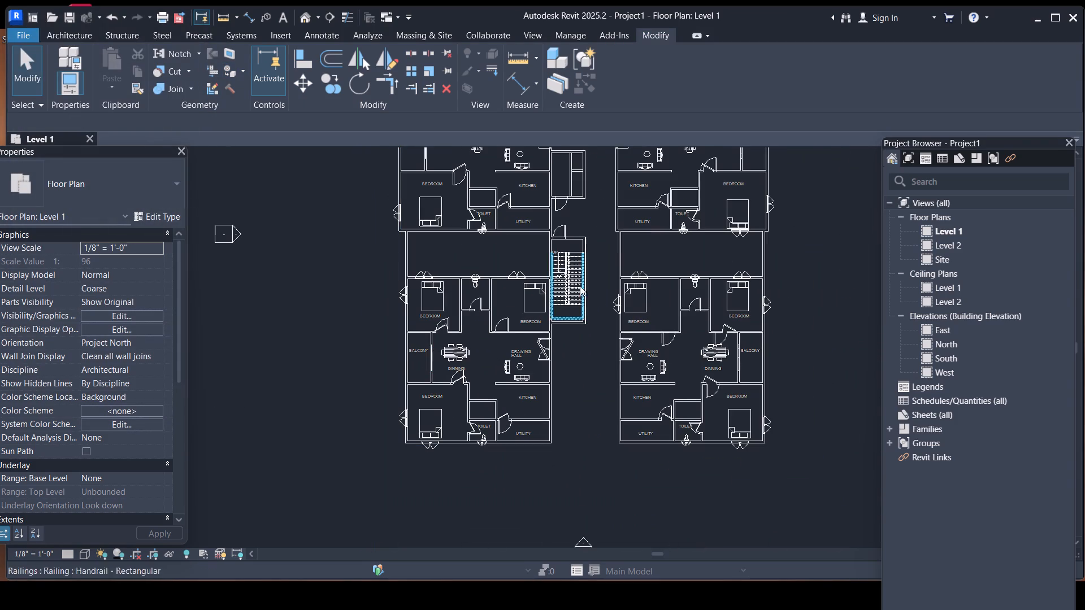
click(234, 54)
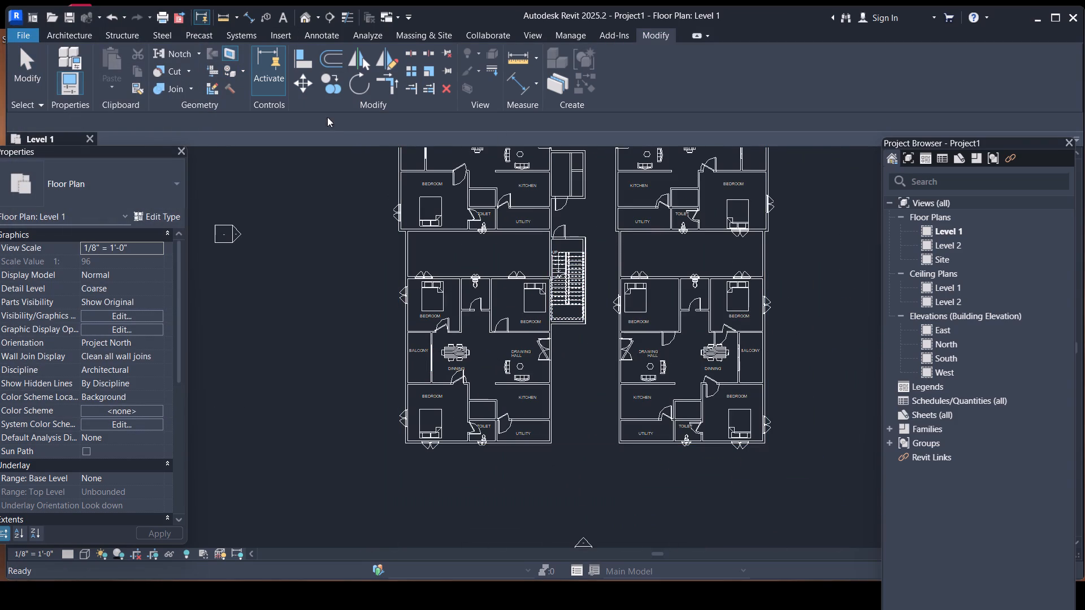
click(659, 279)
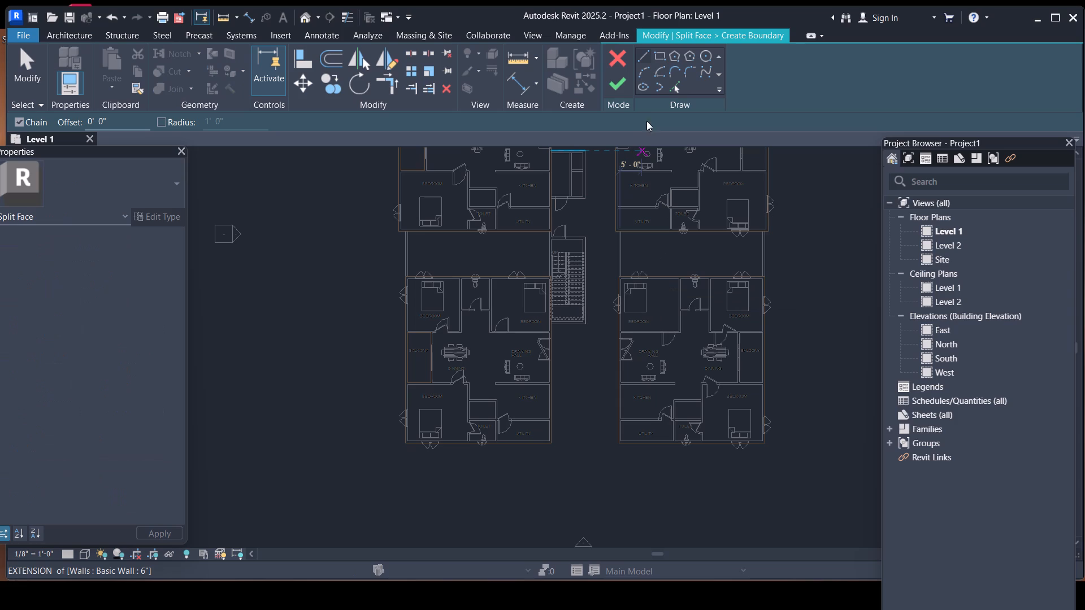
click(659, 56)
scroll(755, 355, up, 3)
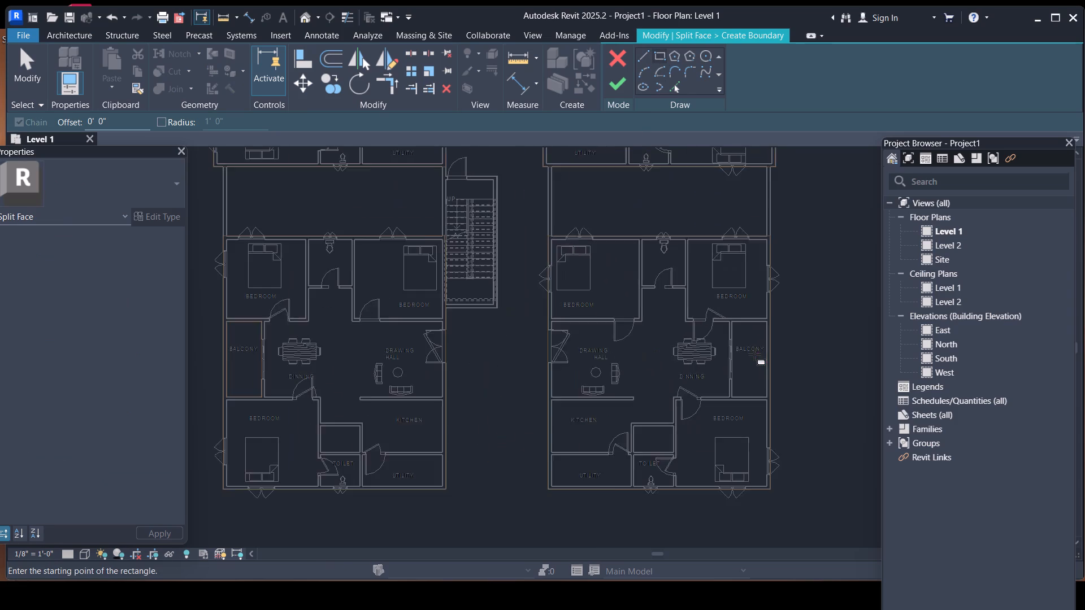
scroll(754, 354, up, 5)
click(710, 289)
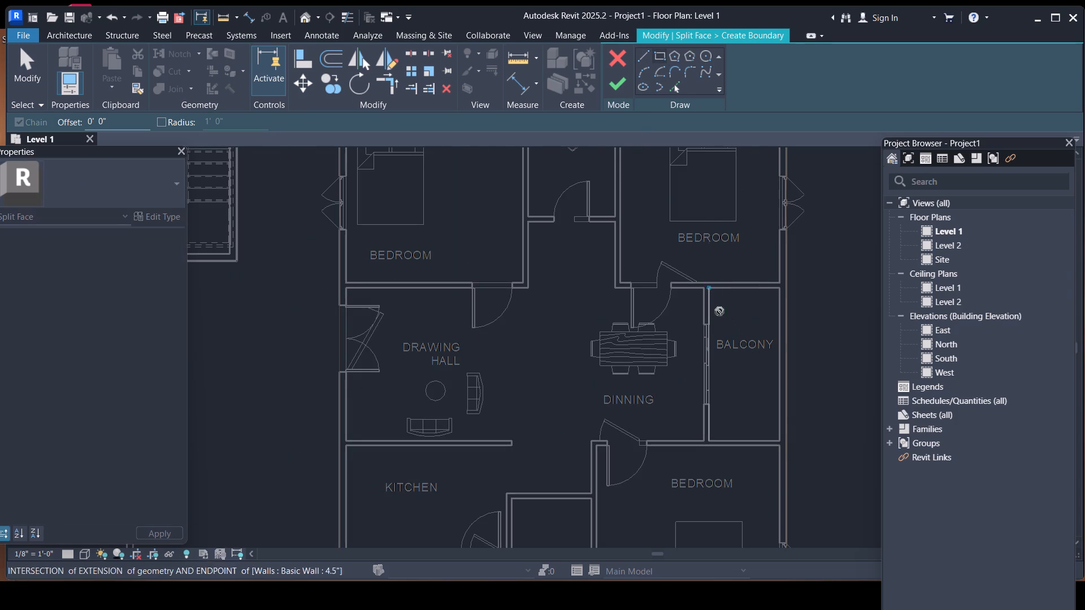
click(777, 435)
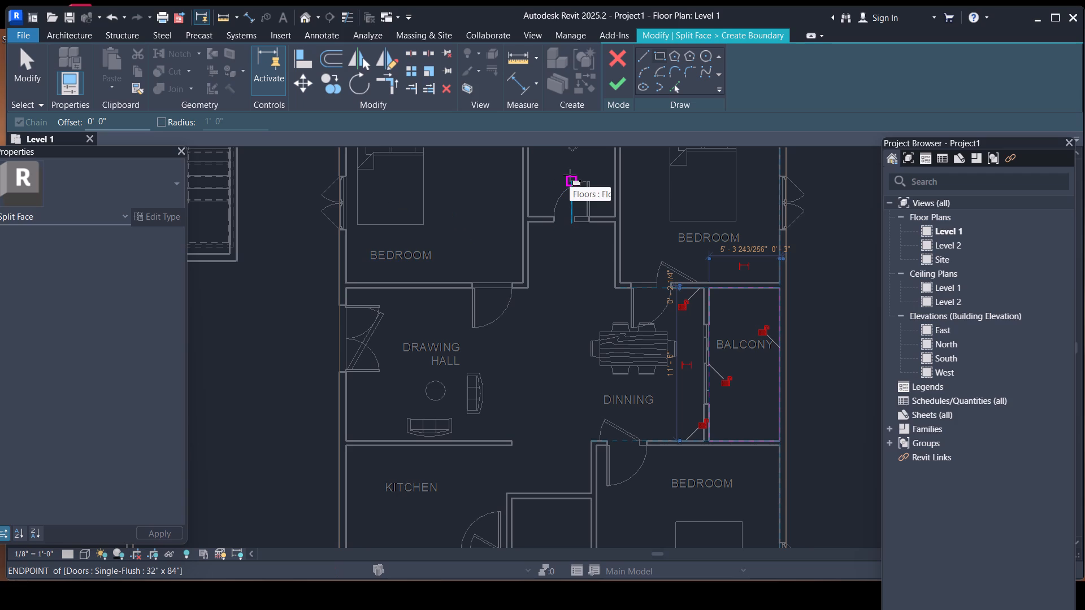
click(616, 79)
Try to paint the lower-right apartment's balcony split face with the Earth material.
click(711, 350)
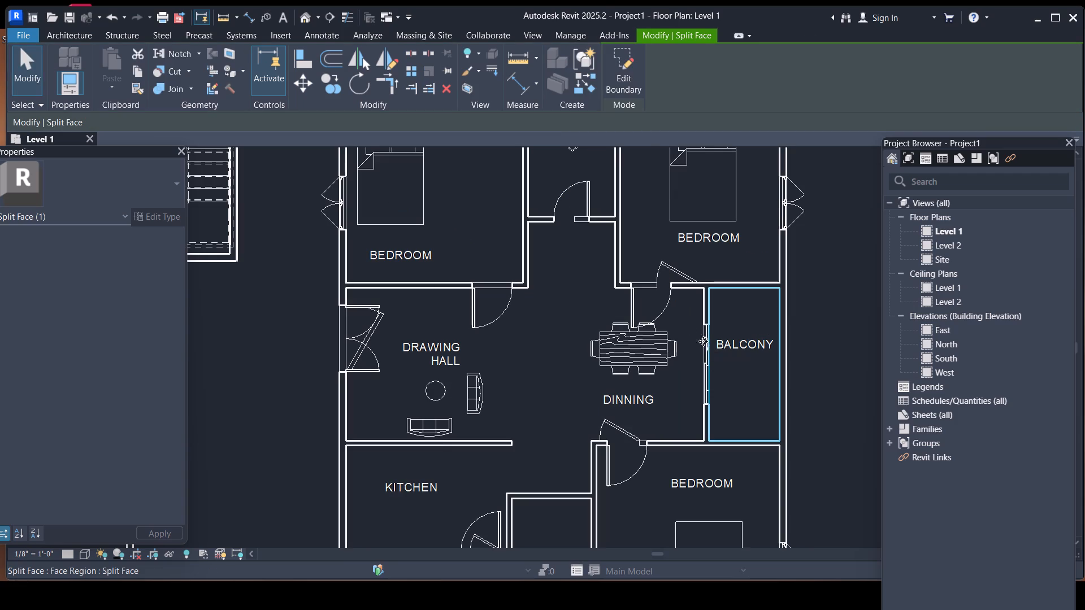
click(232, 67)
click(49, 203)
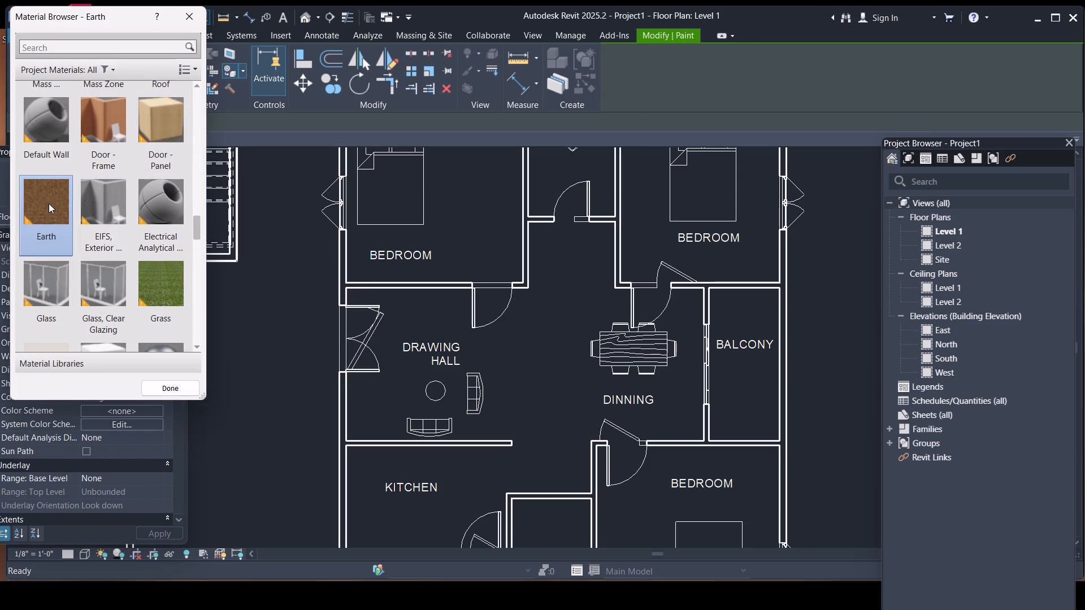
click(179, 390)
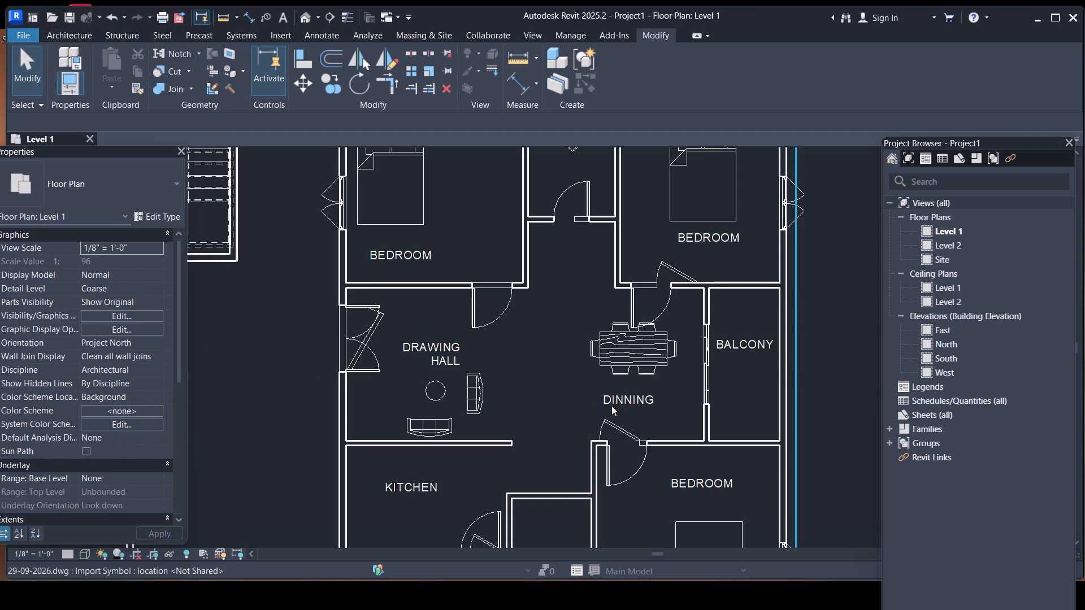
Split the floor face at the upper-right apartment's balcony with a rectangle about 5'-6" by 11'-6" along the balcony's inner wall faces.
scroll(661, 393, down, 5)
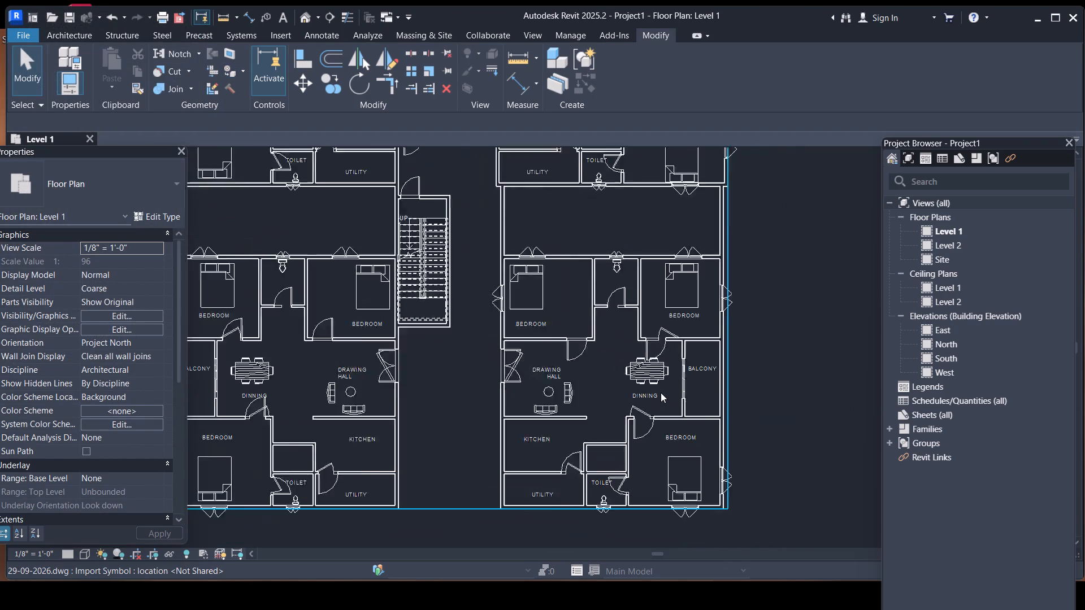
scroll(661, 393, down, 1)
scroll(645, 264, down, 2)
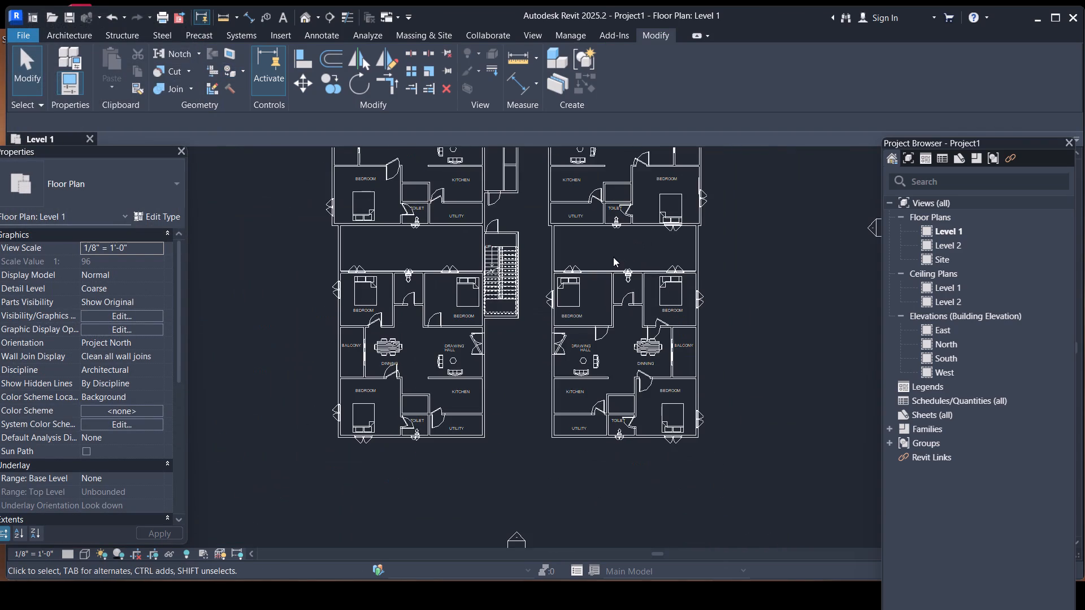
middle_drag(613, 257, 544, 418)
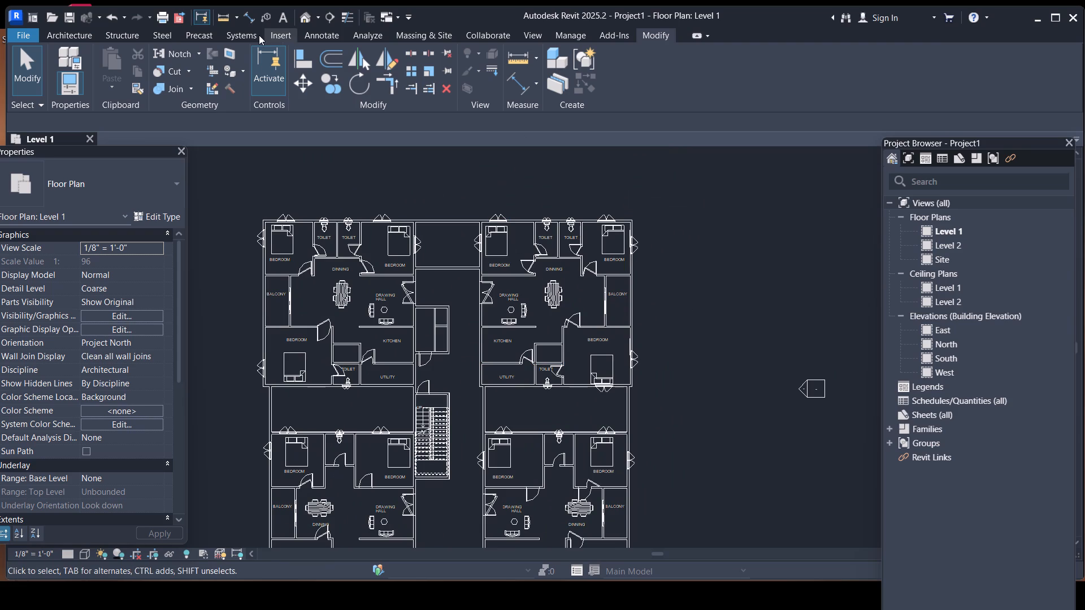
click(237, 47)
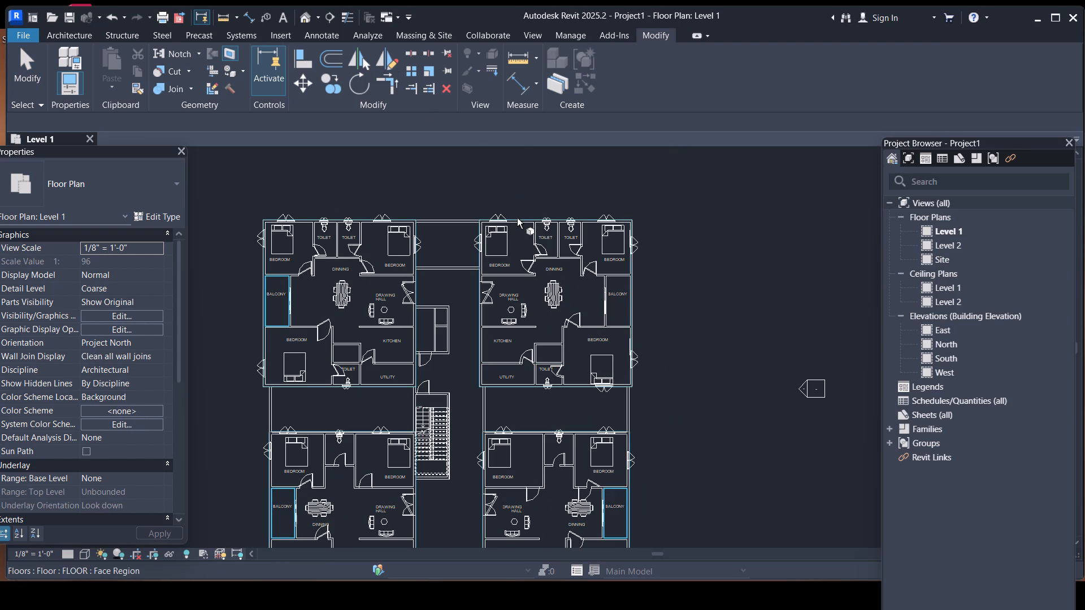
click(517, 219)
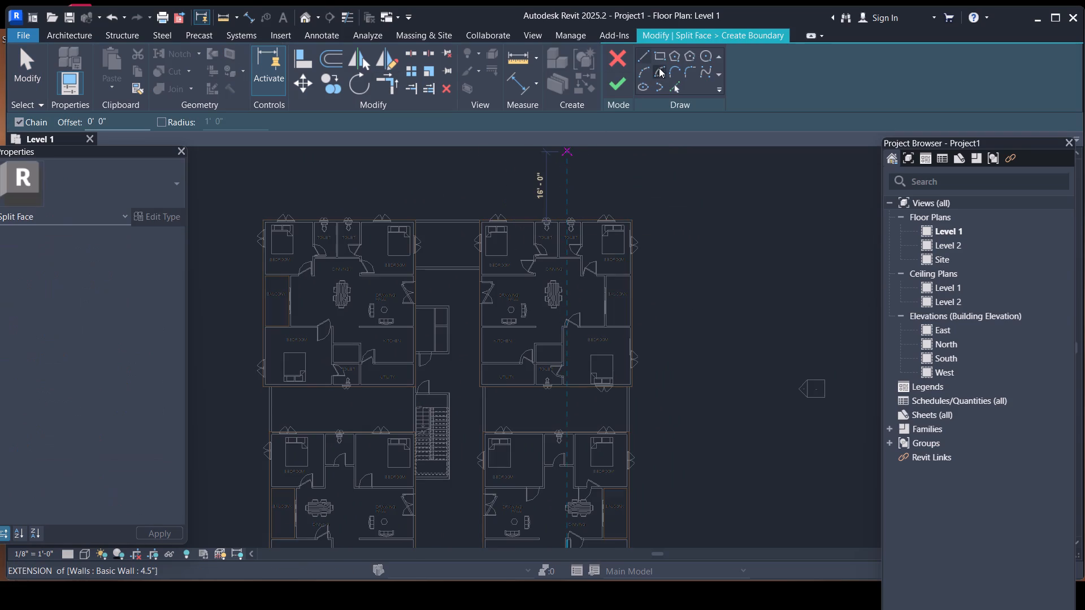
click(660, 55)
scroll(603, 293, up, 13)
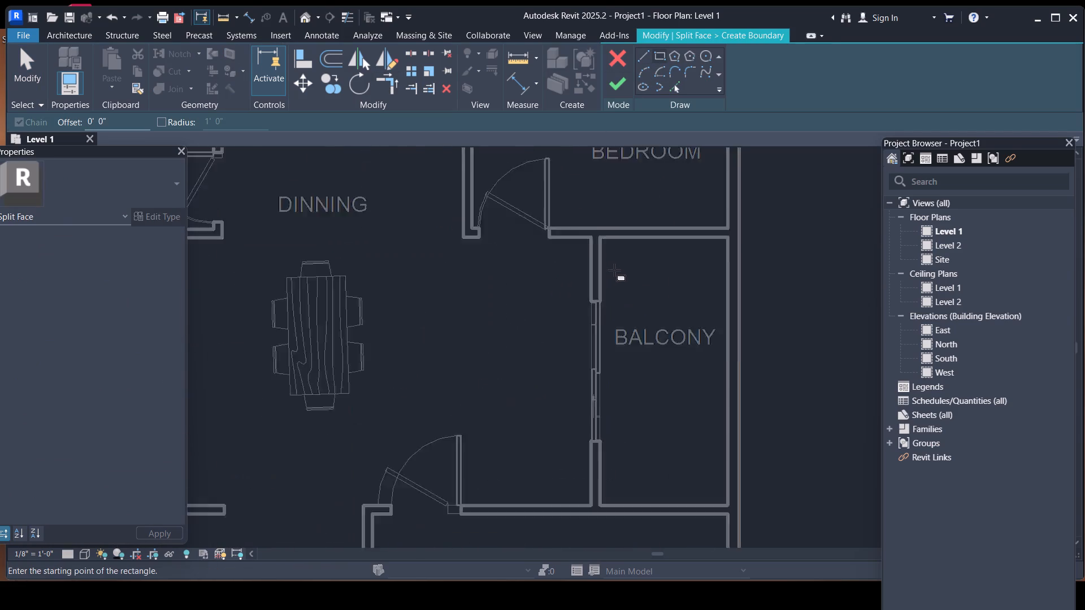
scroll(614, 270, up, 1)
click(598, 231)
middle_drag(697, 429, 621, 259)
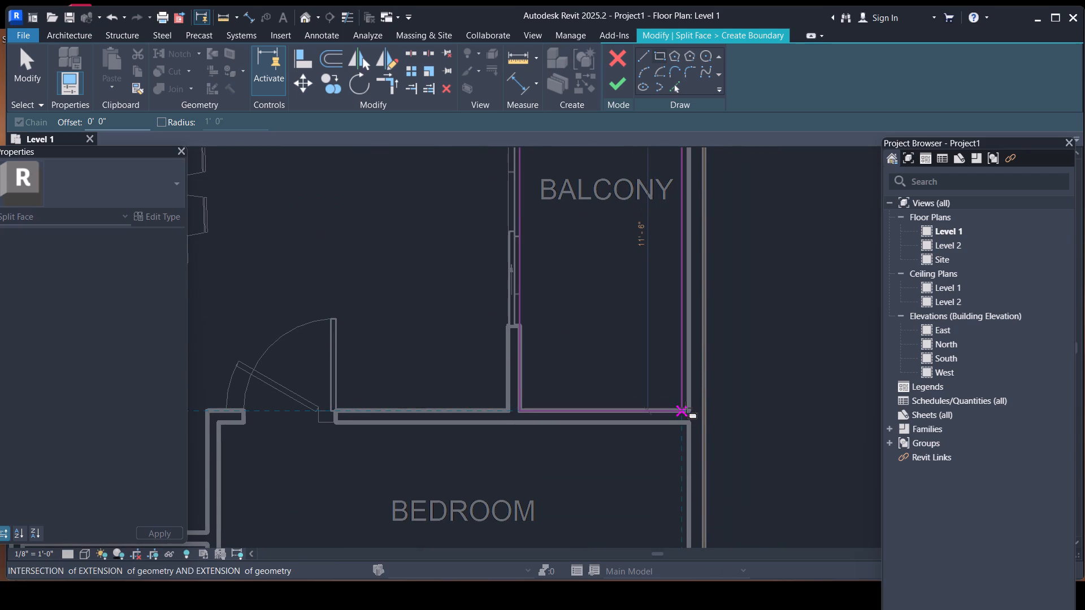
click(690, 407)
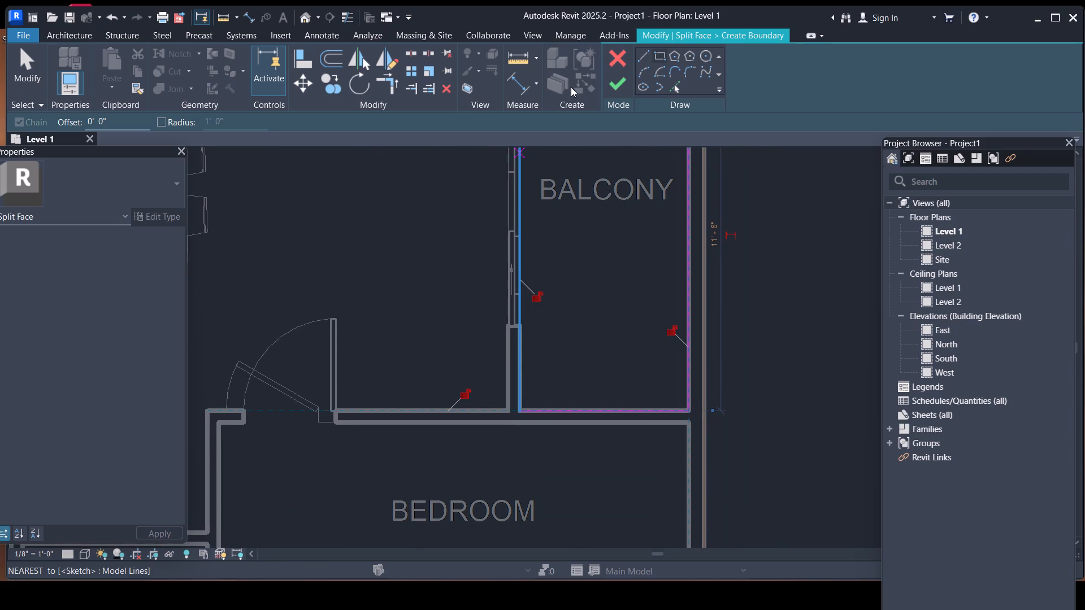
scroll(579, 303, down, 5)
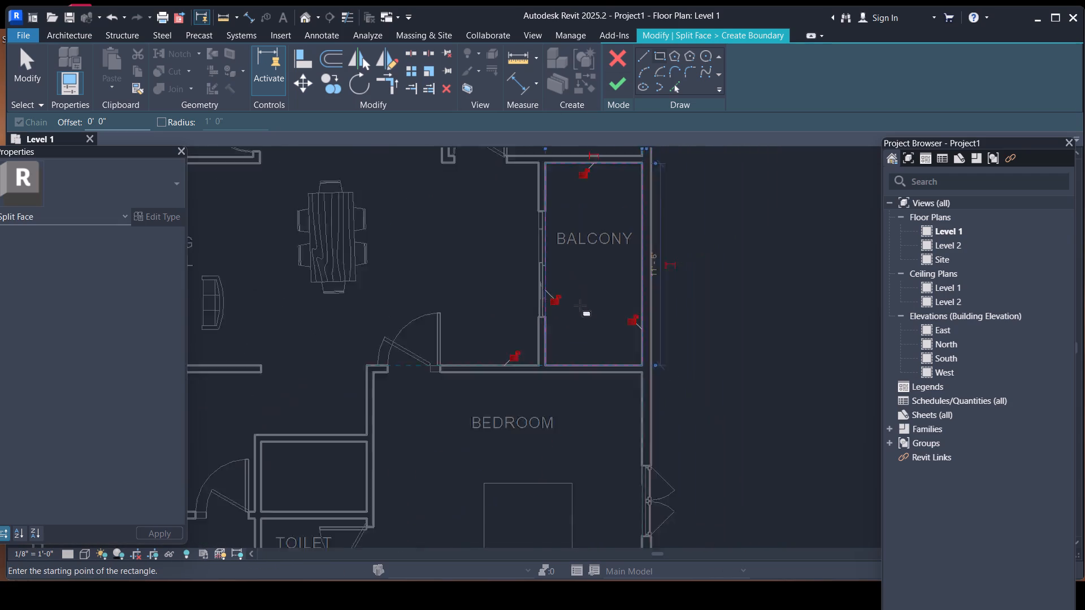
scroll(580, 306, down, 2)
middle_drag(579, 302, 579, 371)
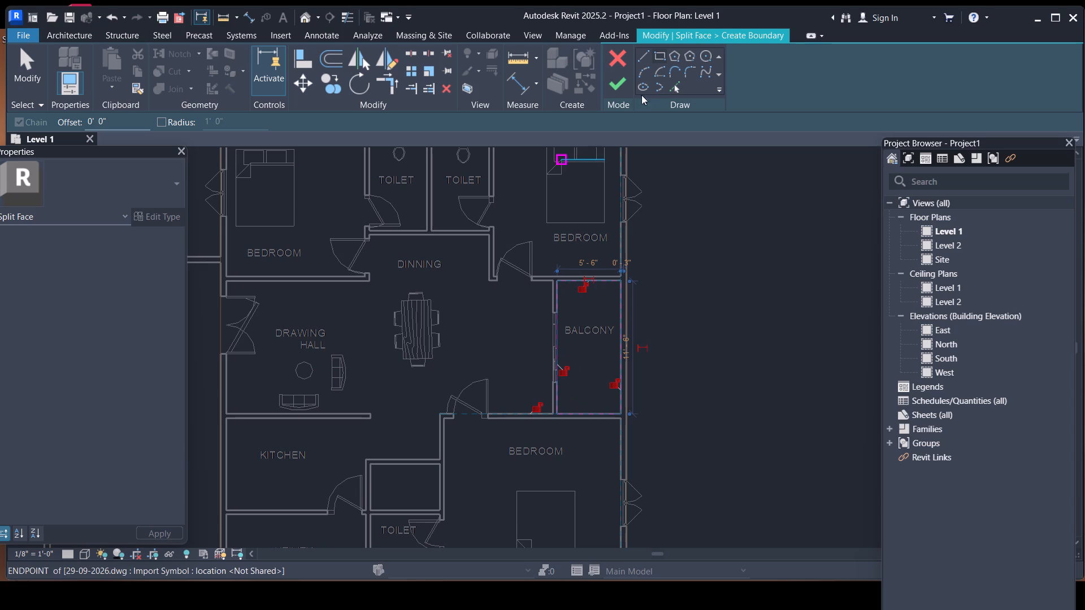
click(619, 79)
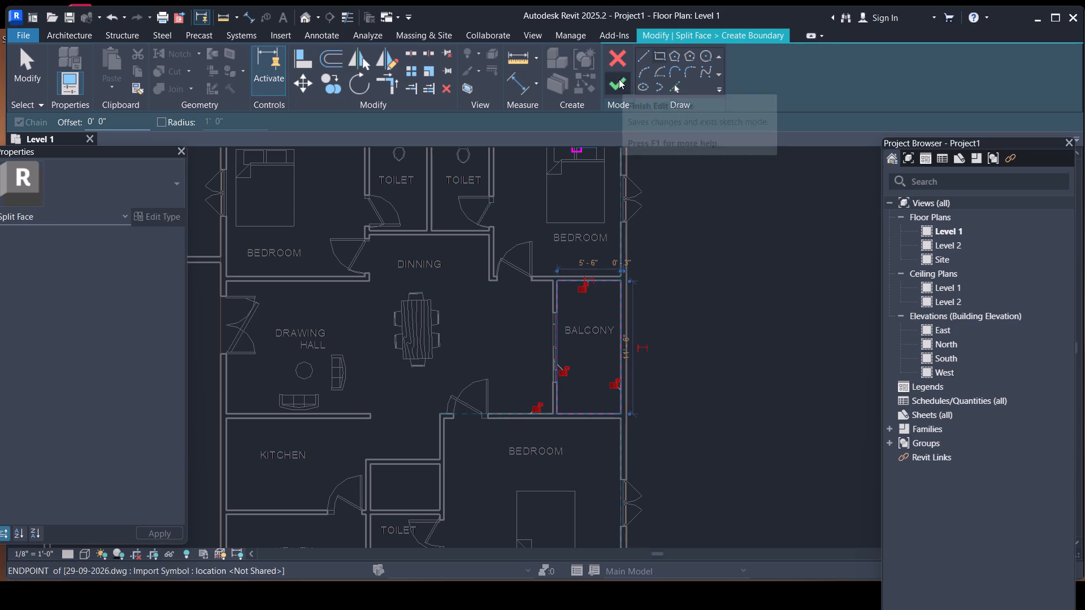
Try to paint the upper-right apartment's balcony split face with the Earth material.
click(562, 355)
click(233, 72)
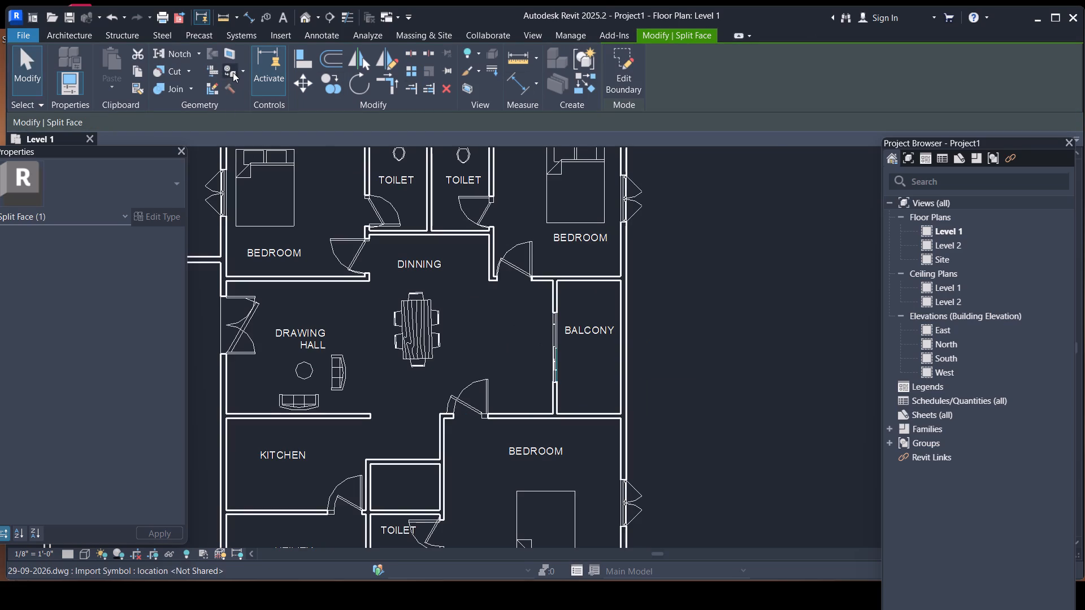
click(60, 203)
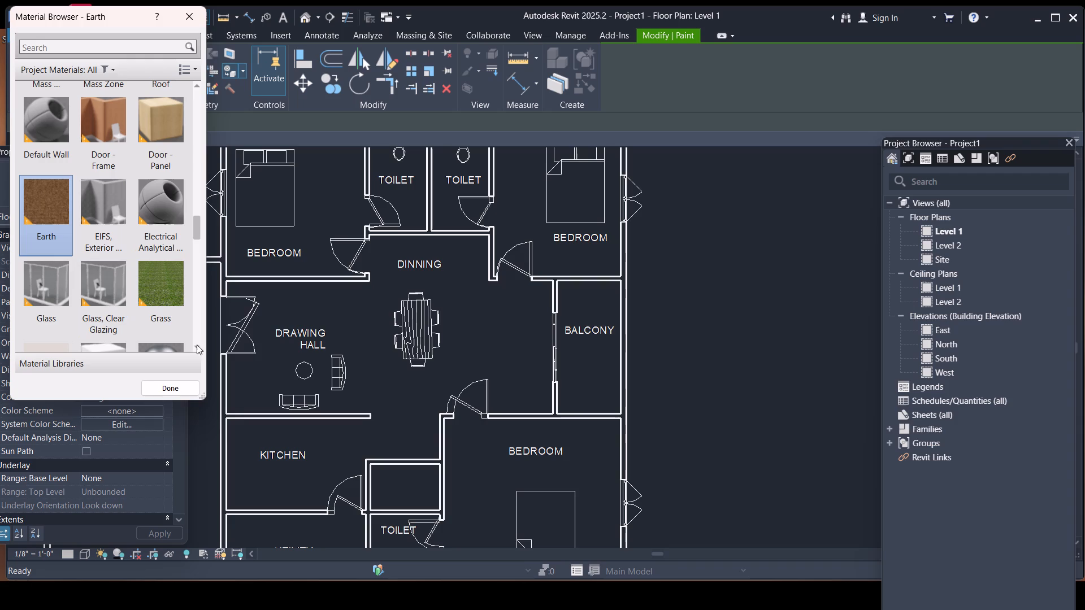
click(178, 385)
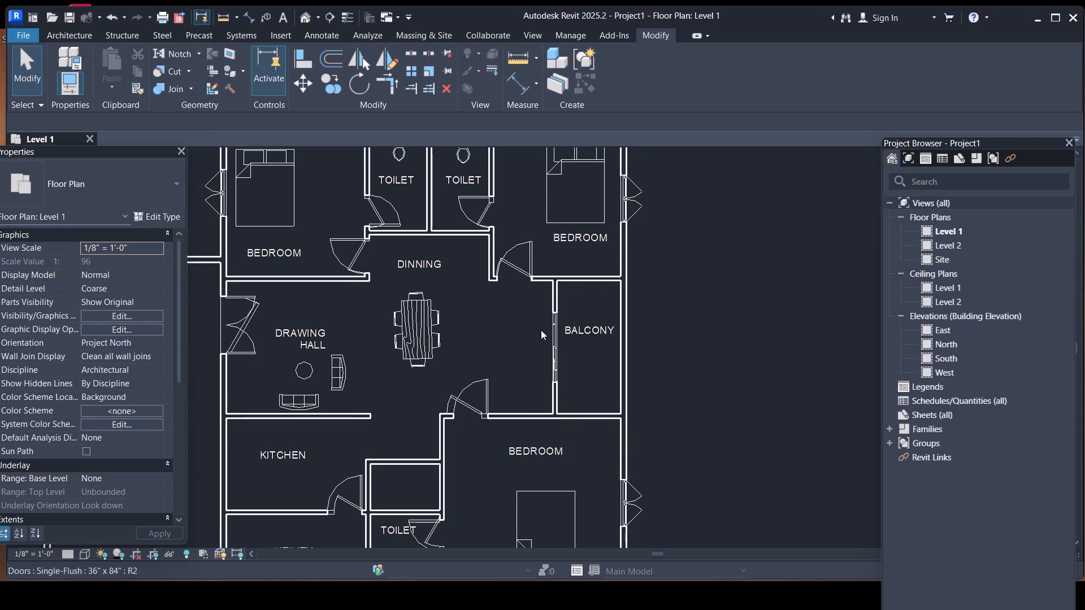
Change the central staircase's type from Assembled Stair to Cast-In-Place Stair, Monolithic Stair.
scroll(541, 330, down, 7)
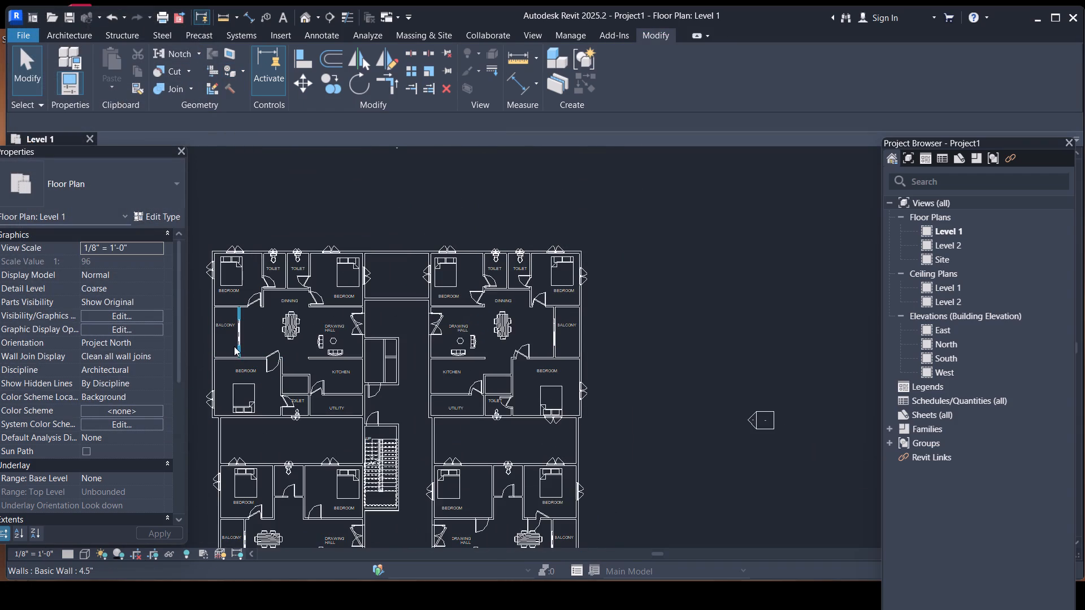
scroll(232, 318, up, 9)
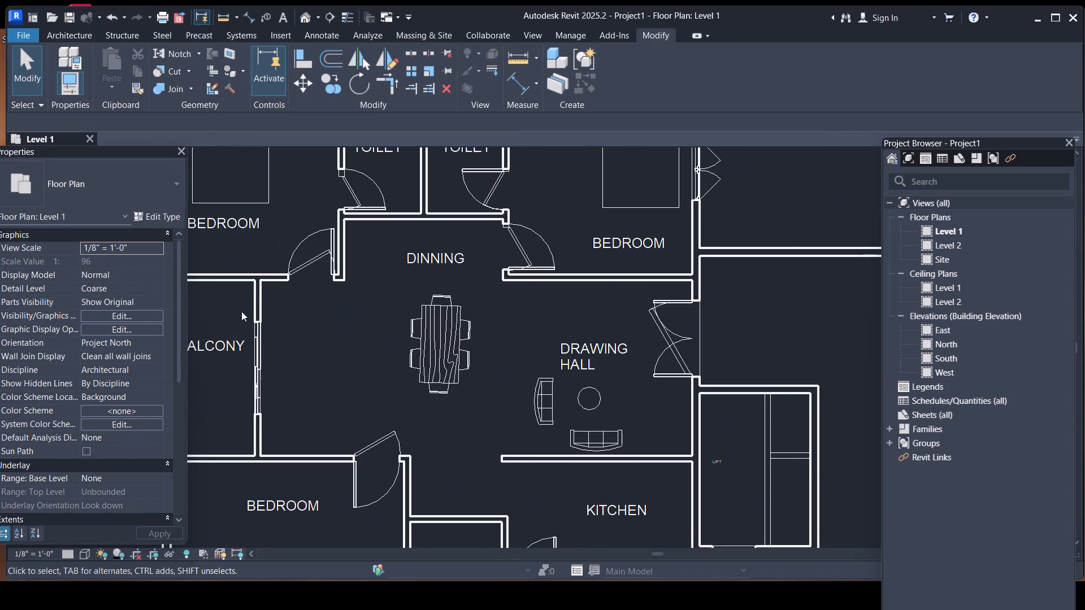
scroll(368, 239, down, 12)
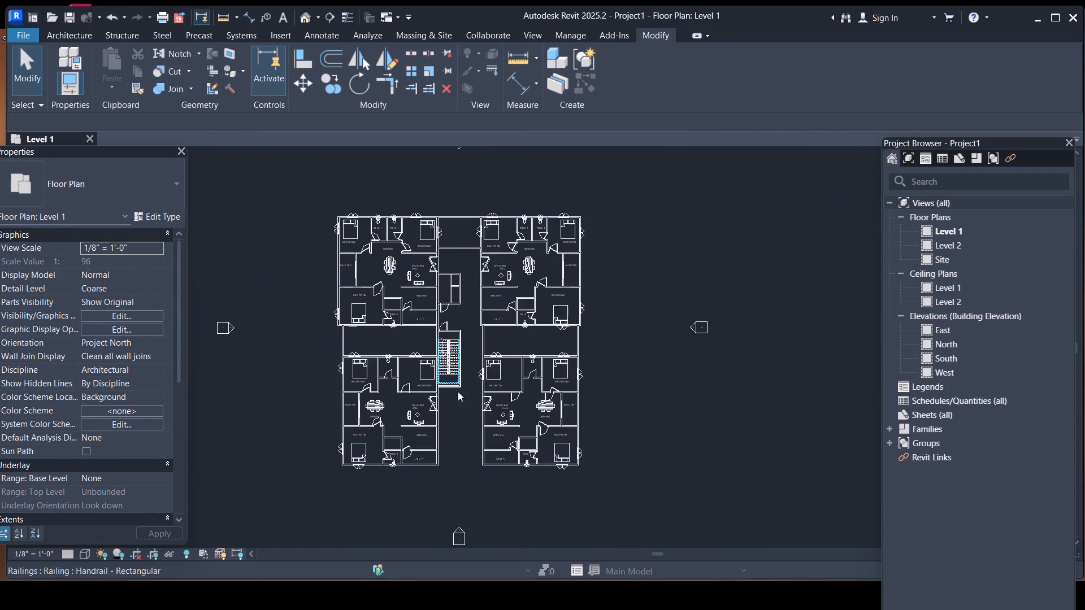
middle_drag(448, 428, 481, 418)
scroll(446, 326, up, 2)
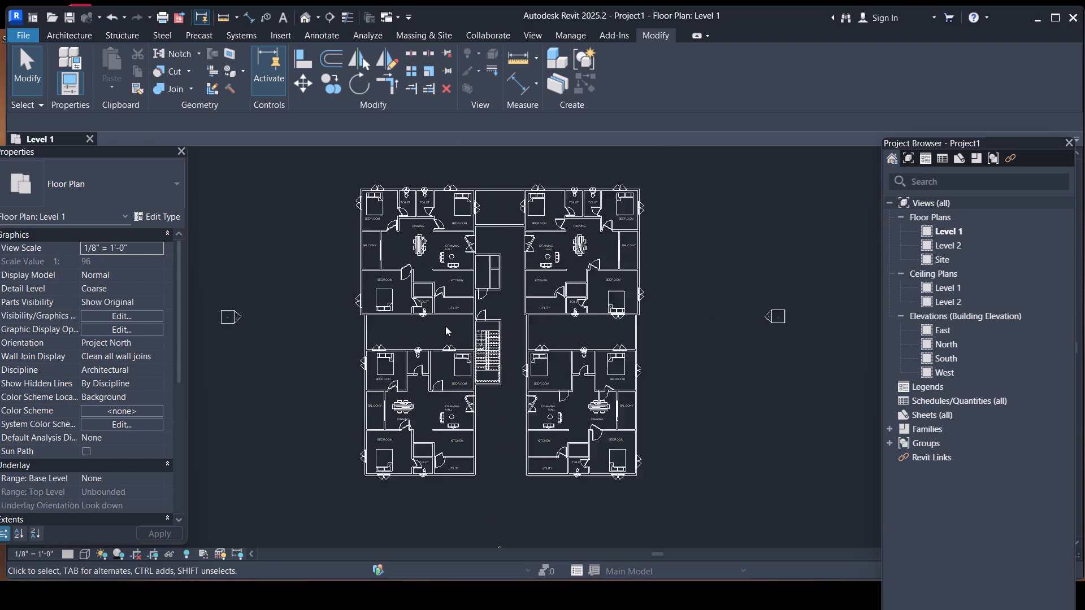
scroll(445, 326, up, 1)
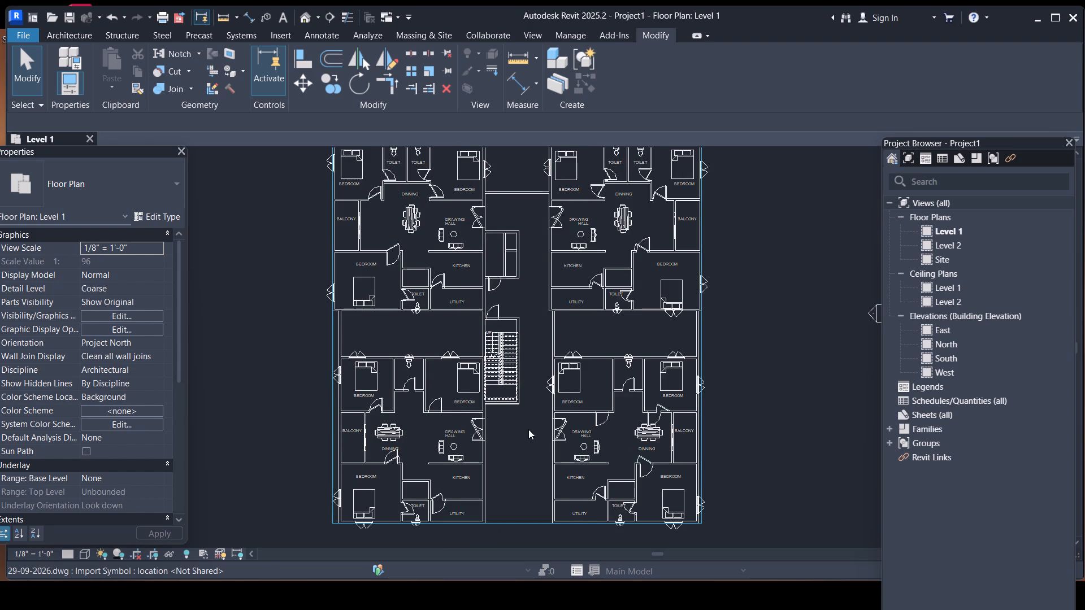
scroll(528, 429, down, 2)
click(513, 379)
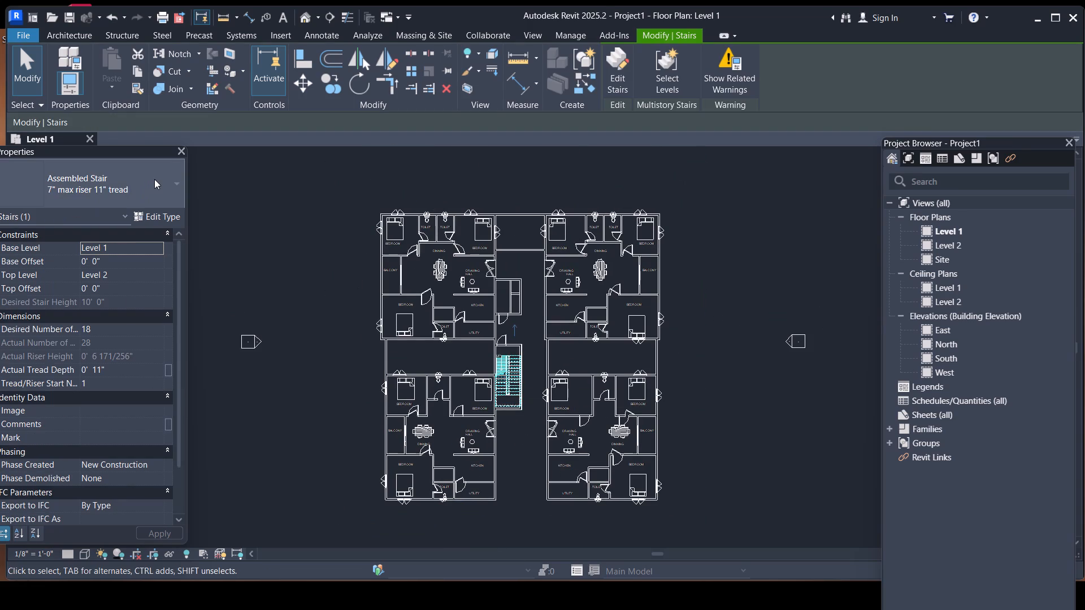
click(154, 179)
click(72, 288)
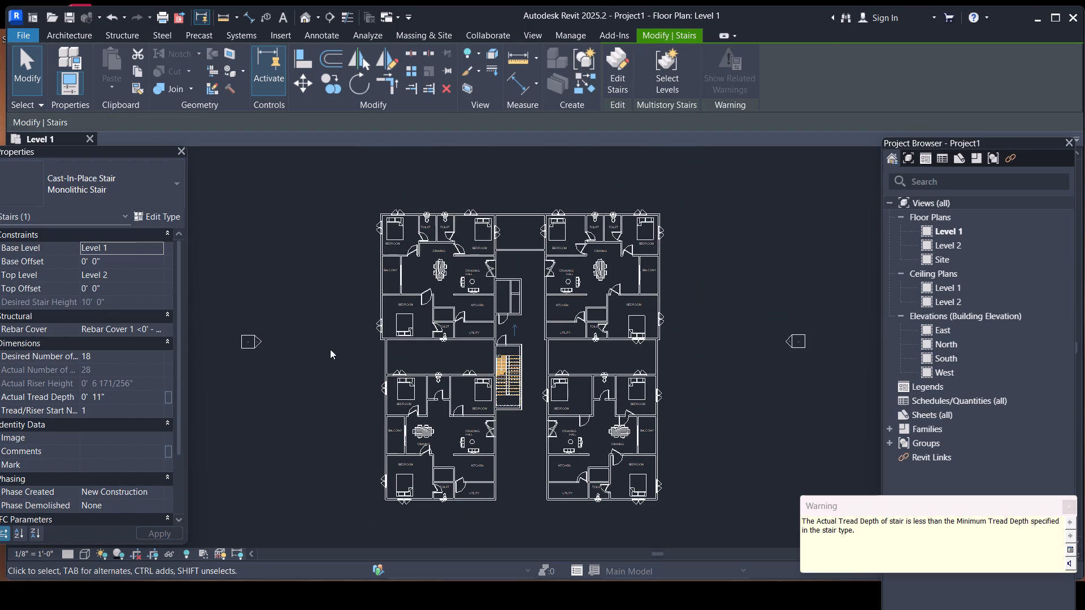
click(1076, 508)
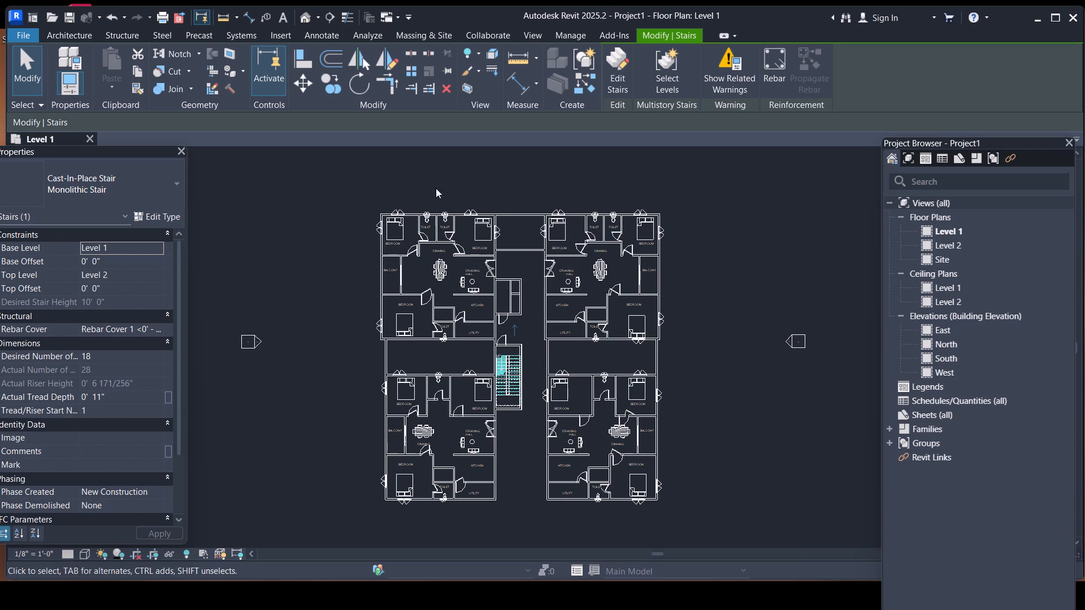
key(Escape)
Start a floor on Level 1 and assign a newly created material to the structure layer of the FLOOR type.
scroll(441, 260, up, 4)
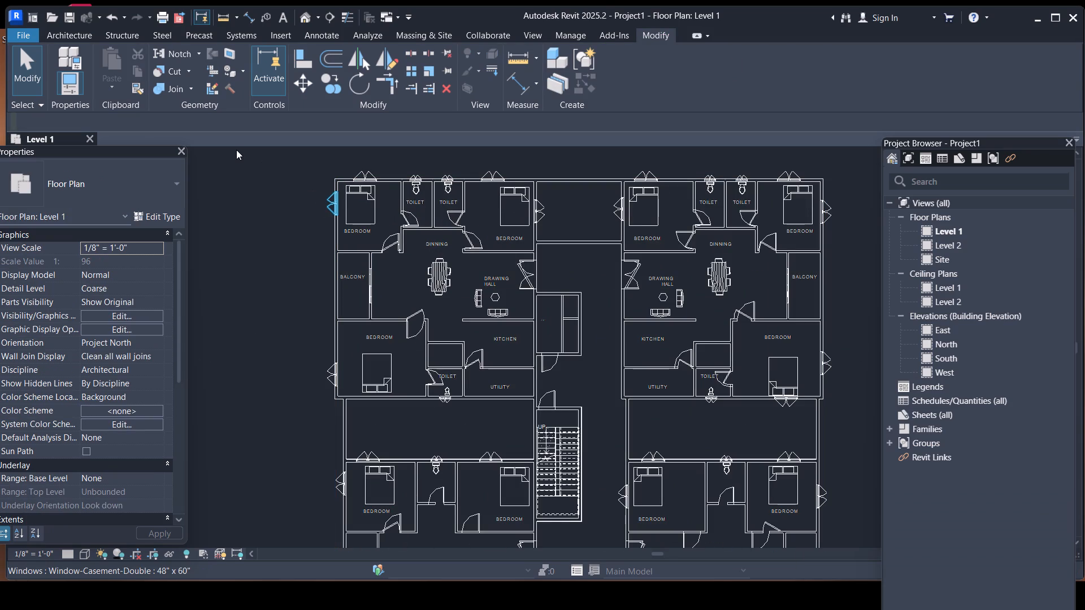
click(73, 40)
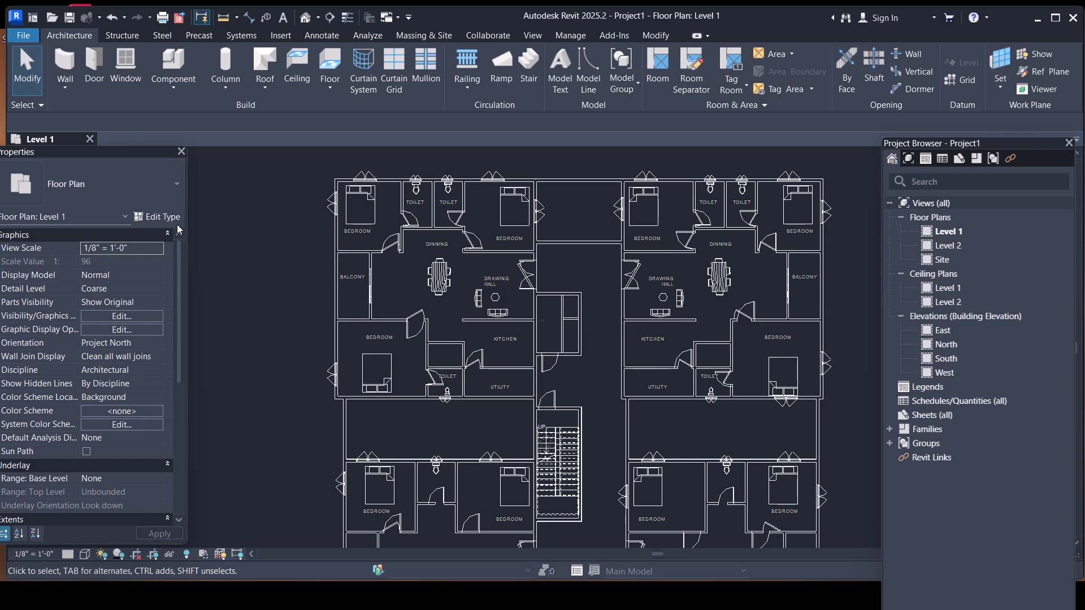
click(170, 180)
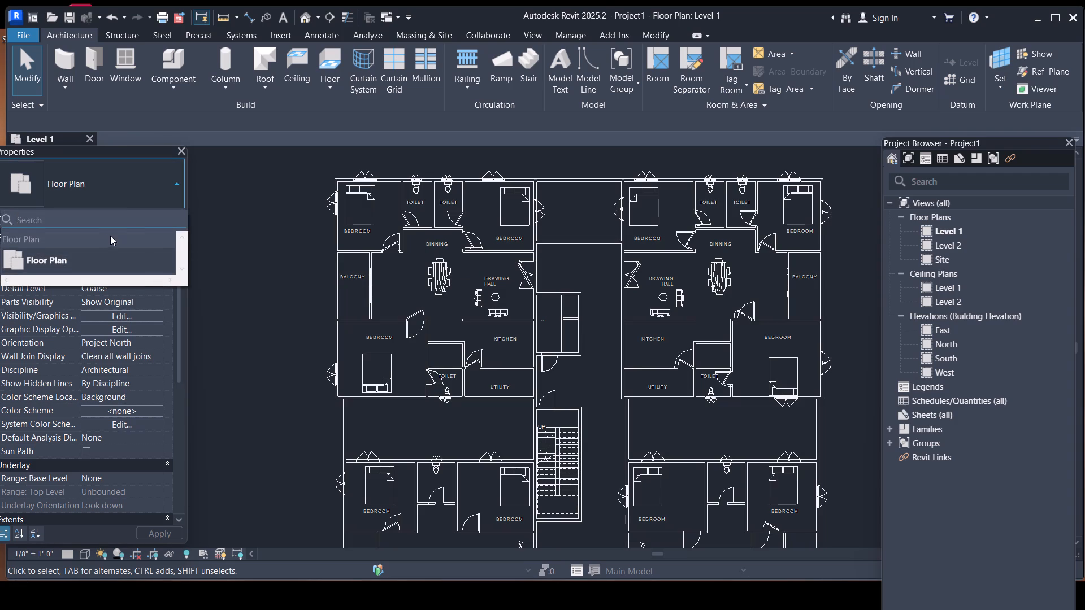
click(127, 185)
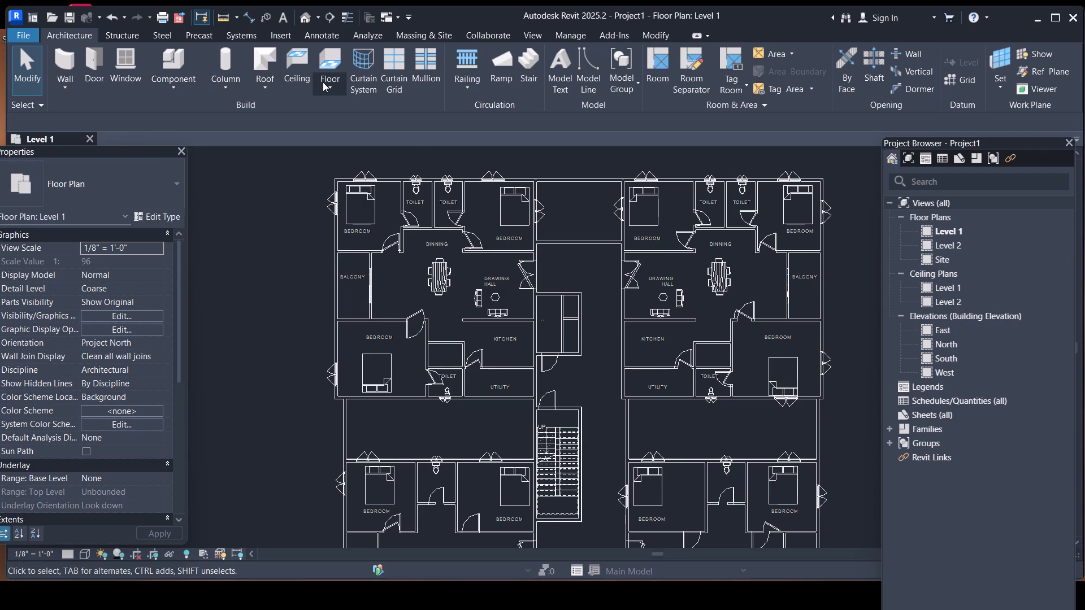
click(323, 82)
click(337, 111)
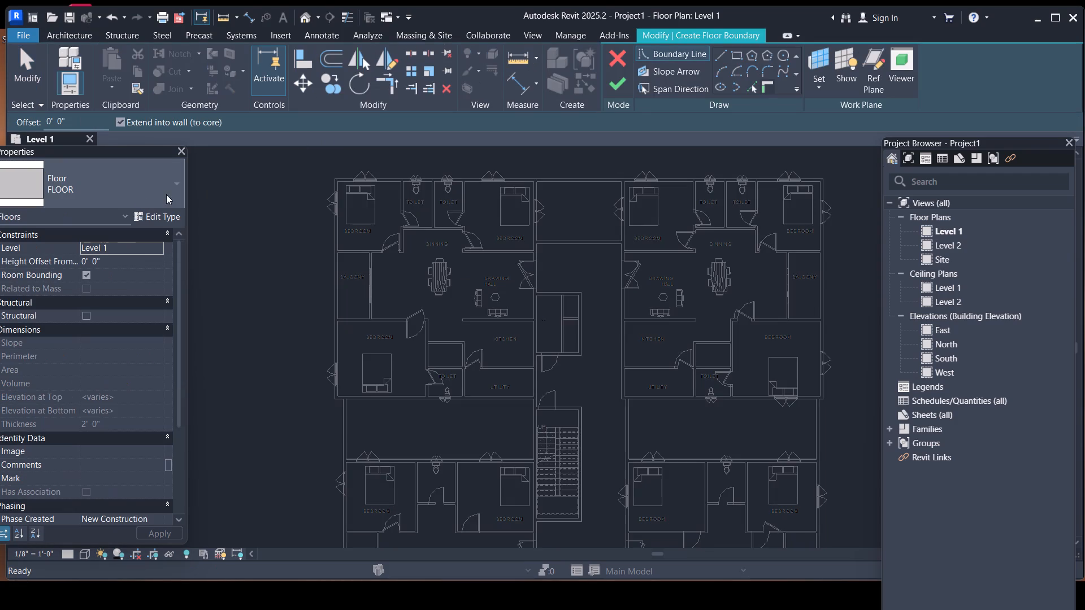
click(164, 217)
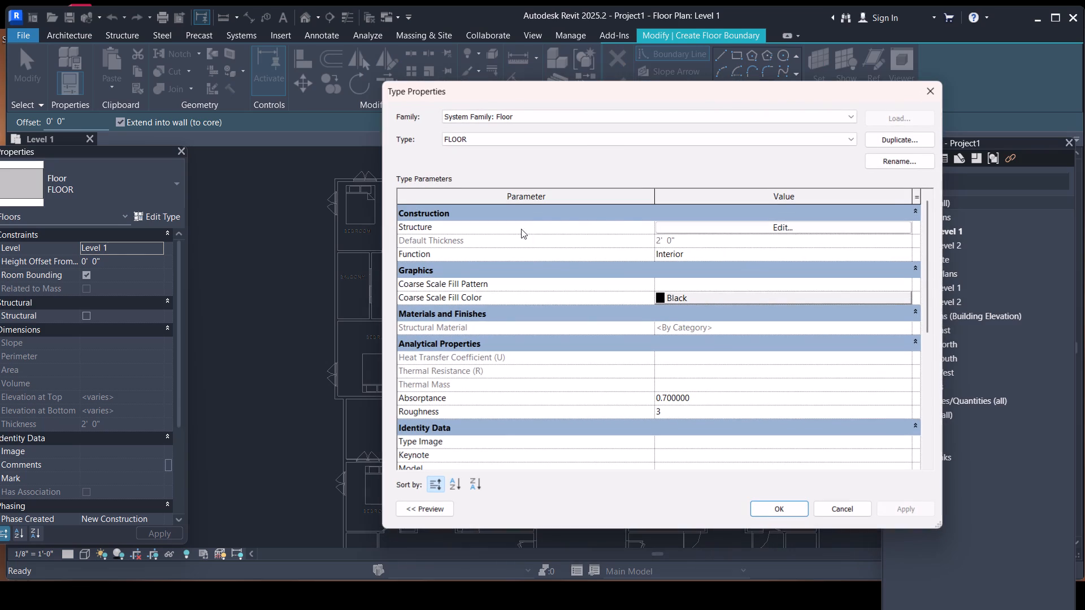
click(677, 227)
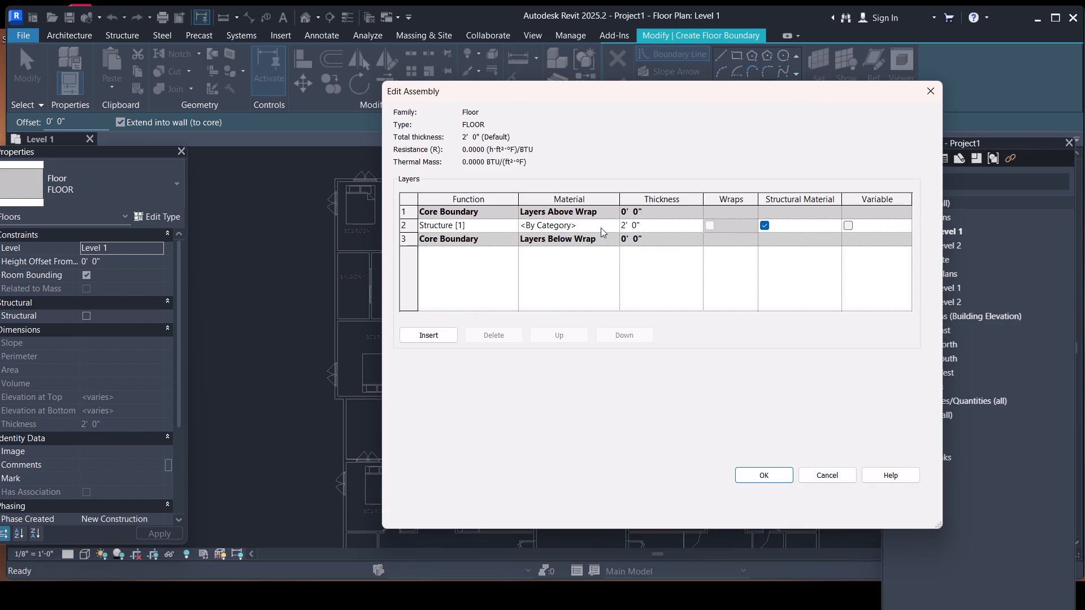
click(614, 226)
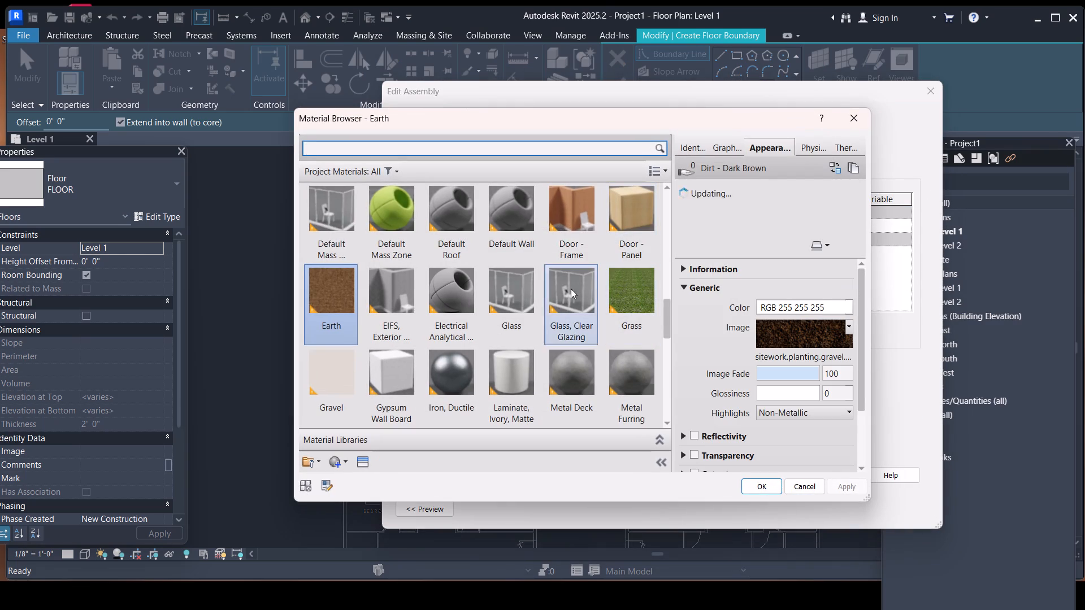
click(335, 464)
click(375, 482)
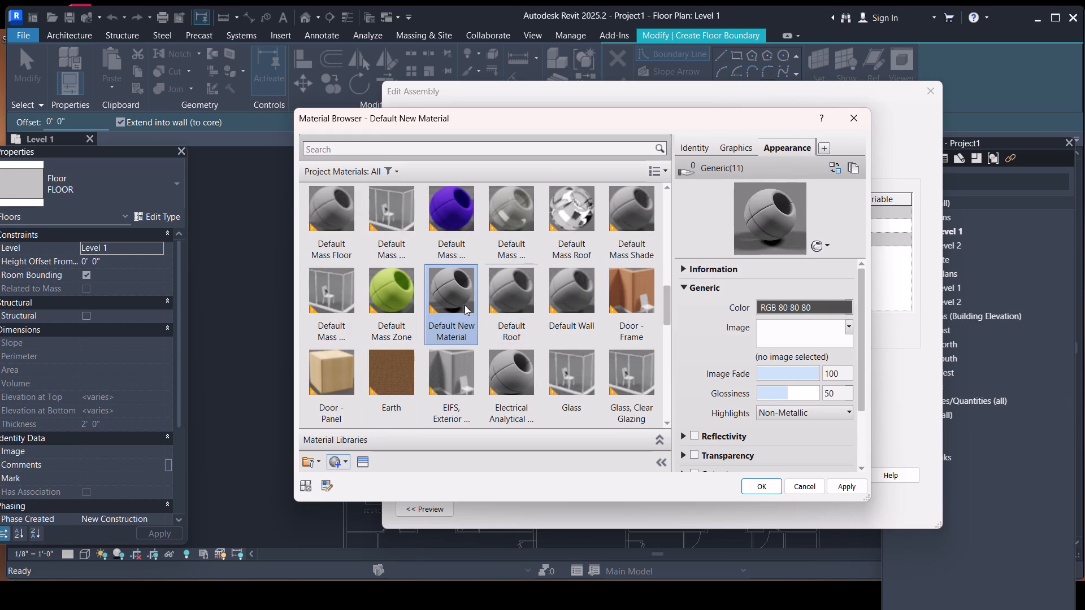
double_click(461, 308)
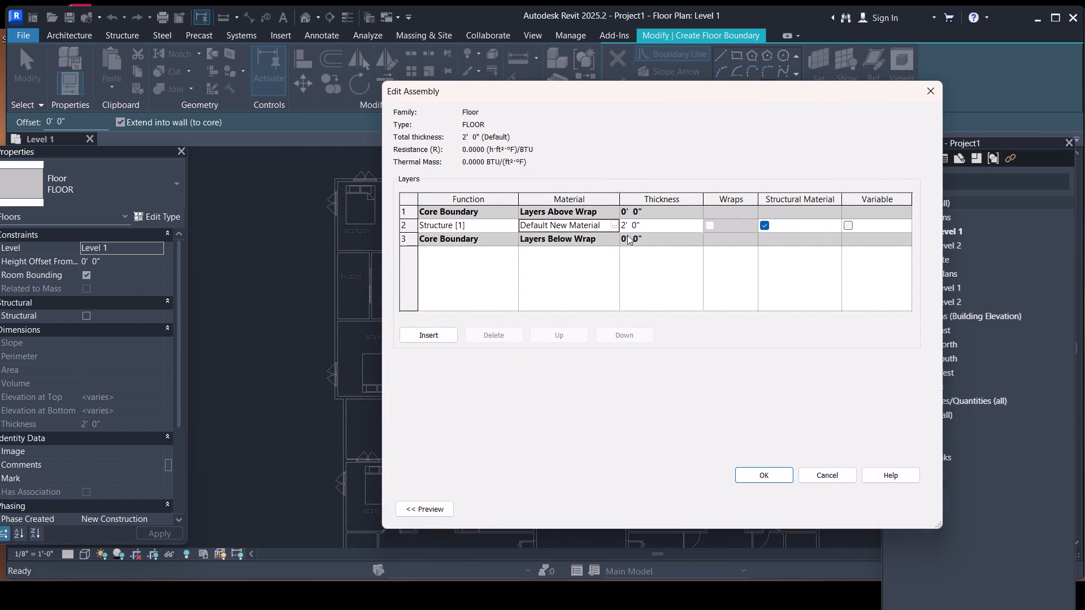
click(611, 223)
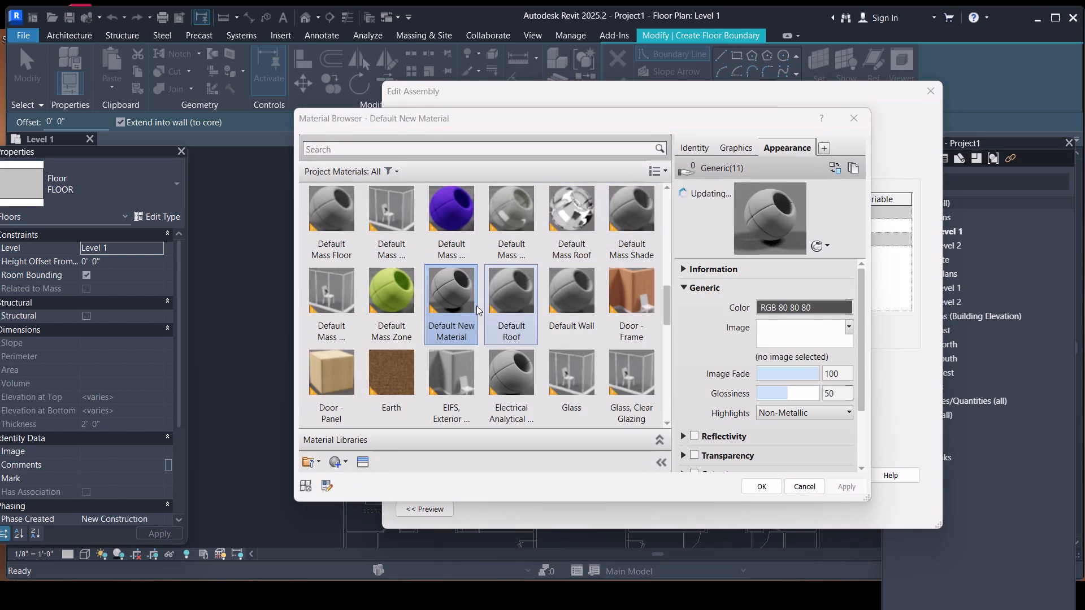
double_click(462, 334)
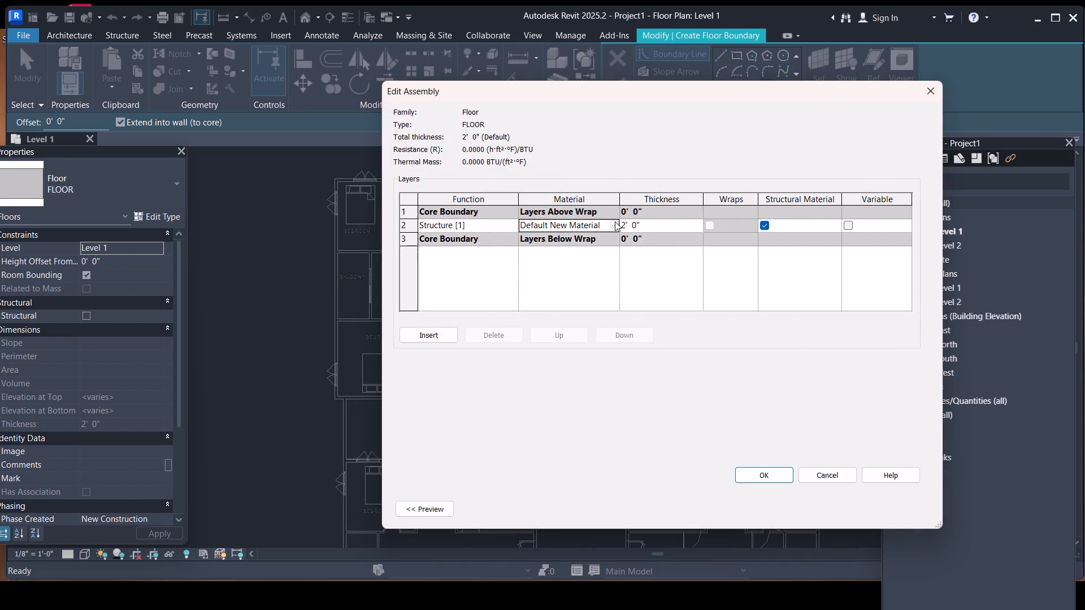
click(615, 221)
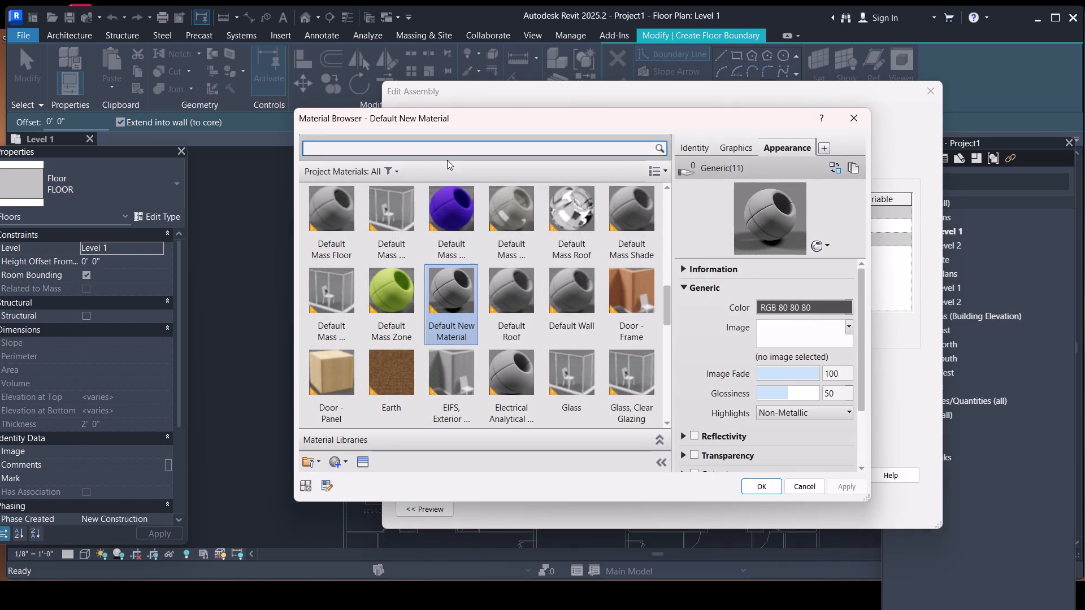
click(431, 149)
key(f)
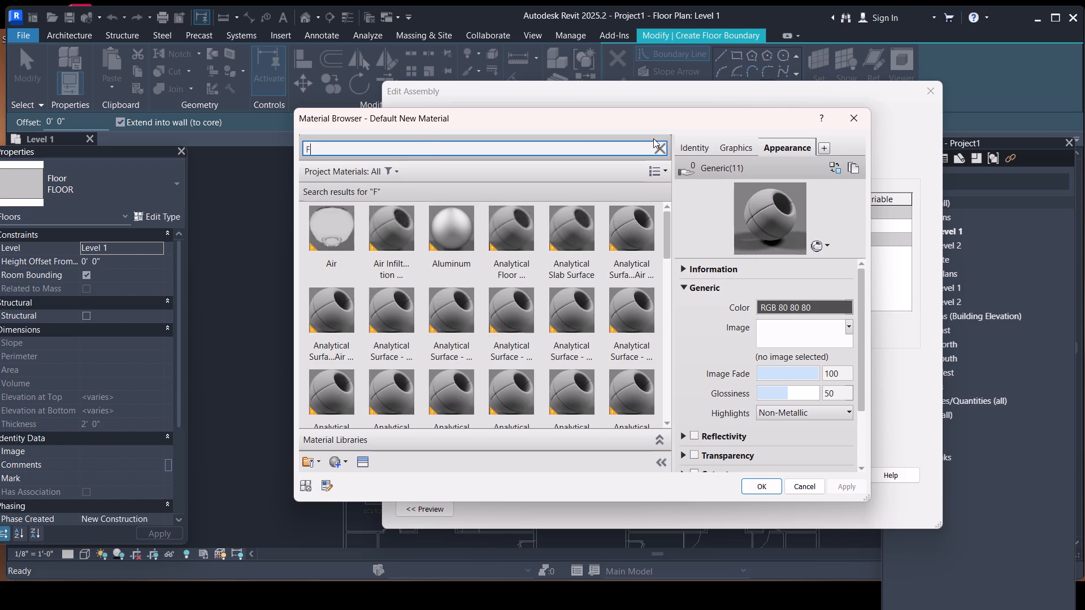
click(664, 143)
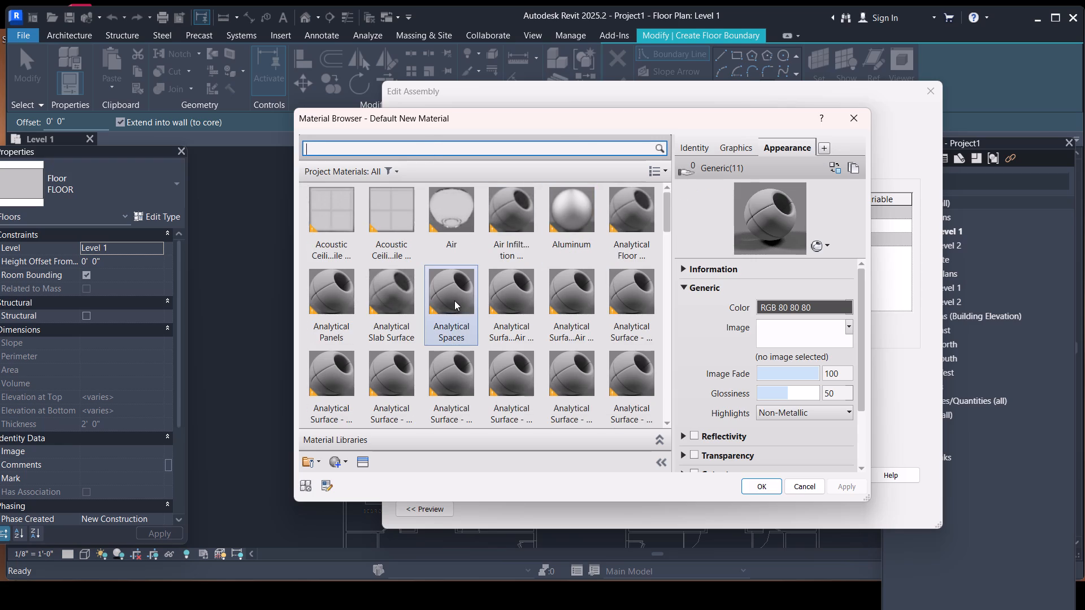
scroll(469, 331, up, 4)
Create a second new material, but keep Default New Material assigned to the FLOOR type's structure layer.
click(337, 466)
click(351, 476)
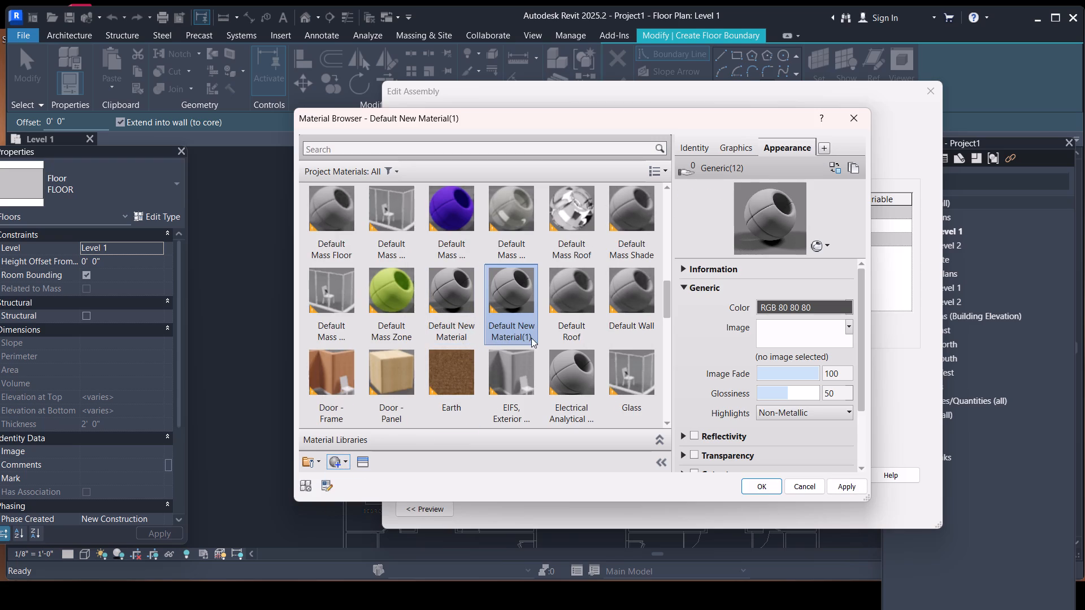
double_click(453, 333)
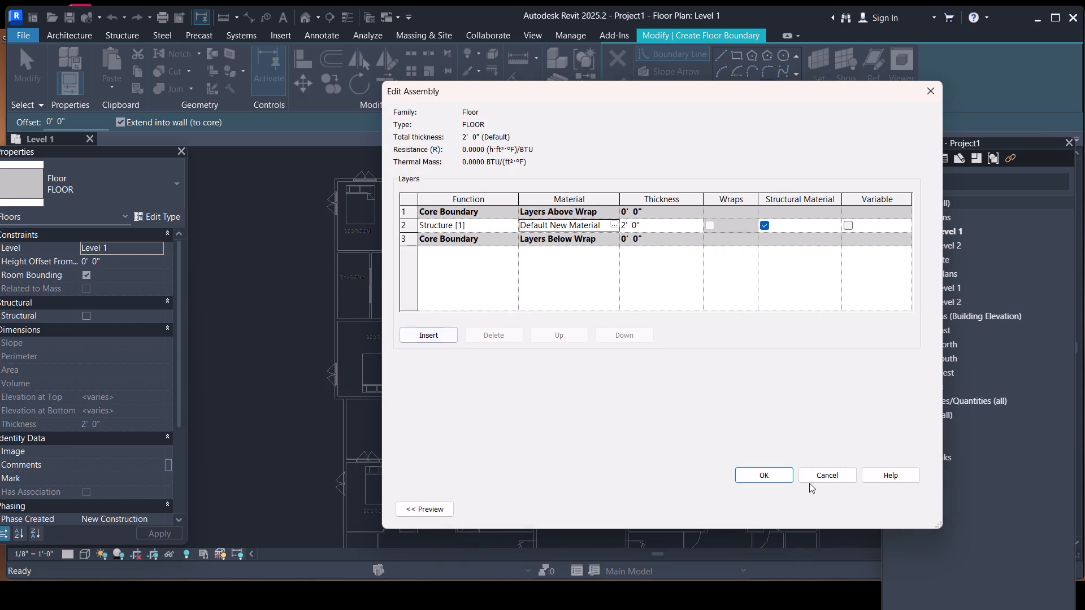
click(770, 475)
click(770, 225)
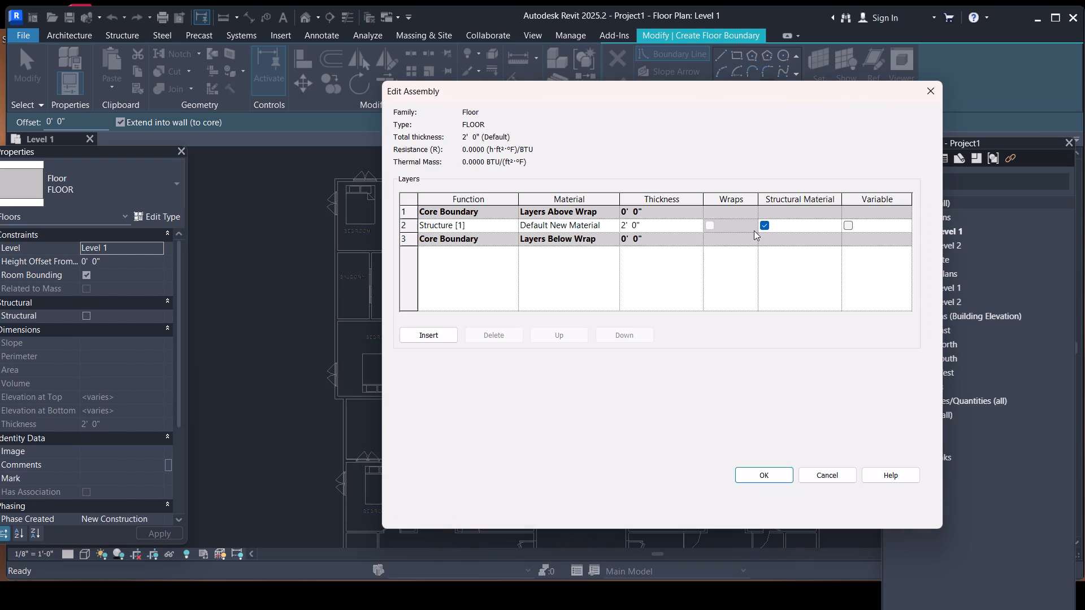
Rename the structure layer's Default New Material as FLOOR.
click(612, 225)
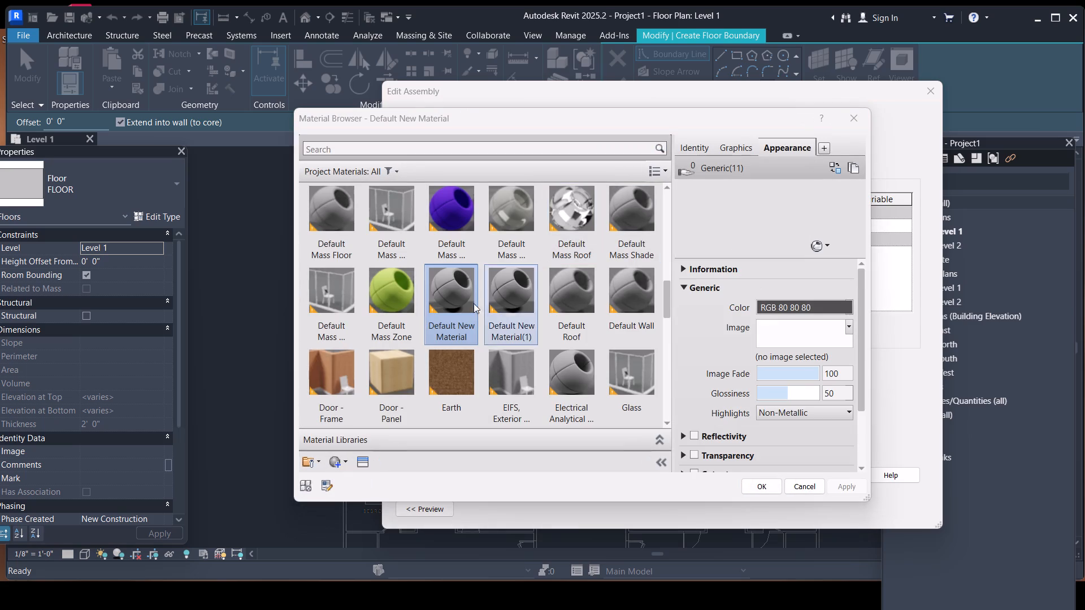
click(467, 338)
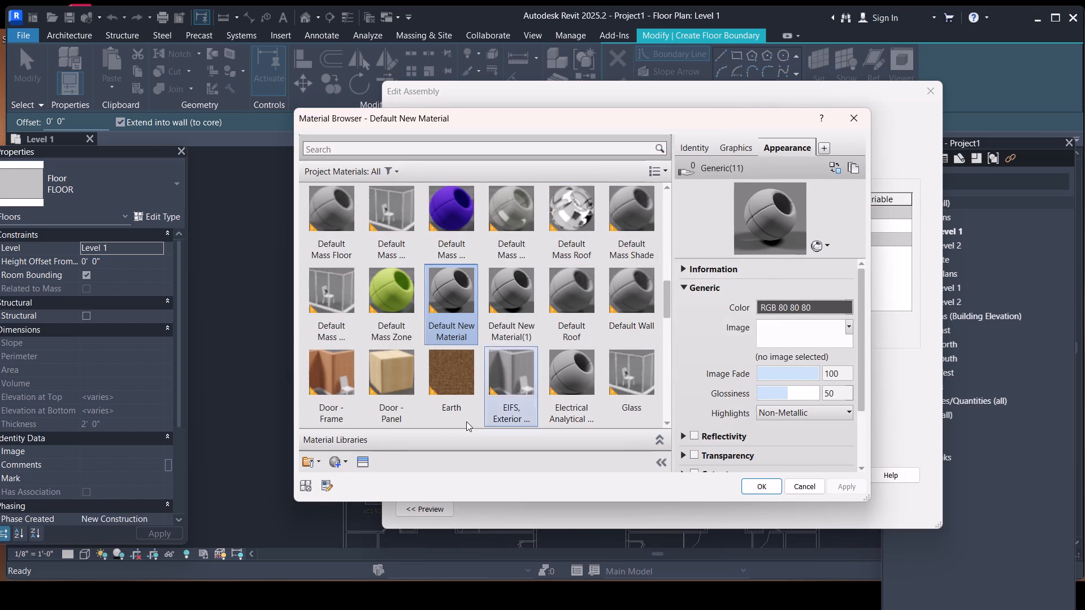
right_click(440, 326)
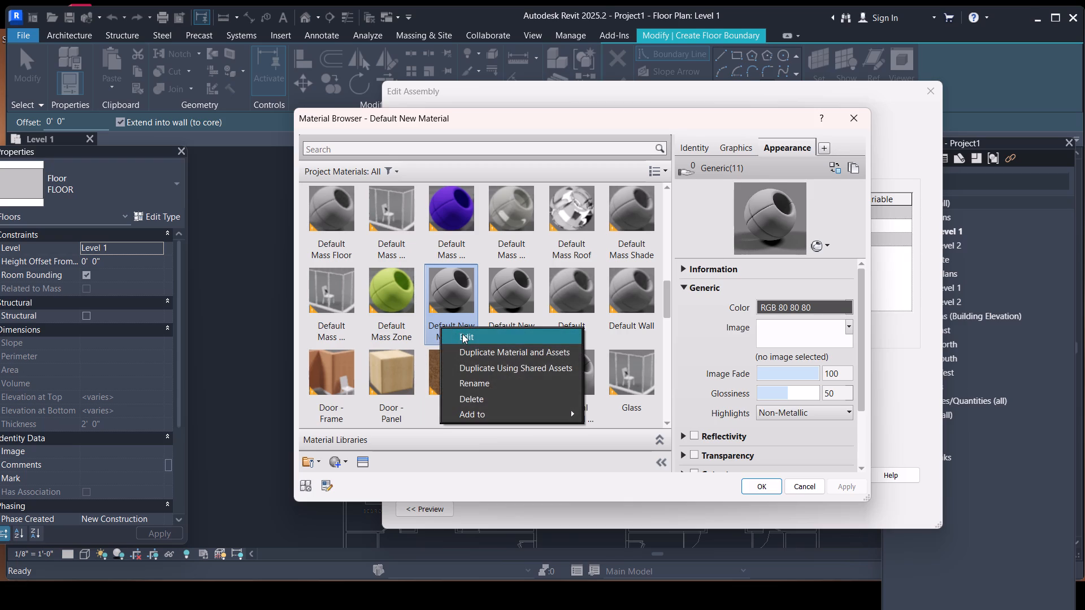
click(462, 334)
right_click(466, 332)
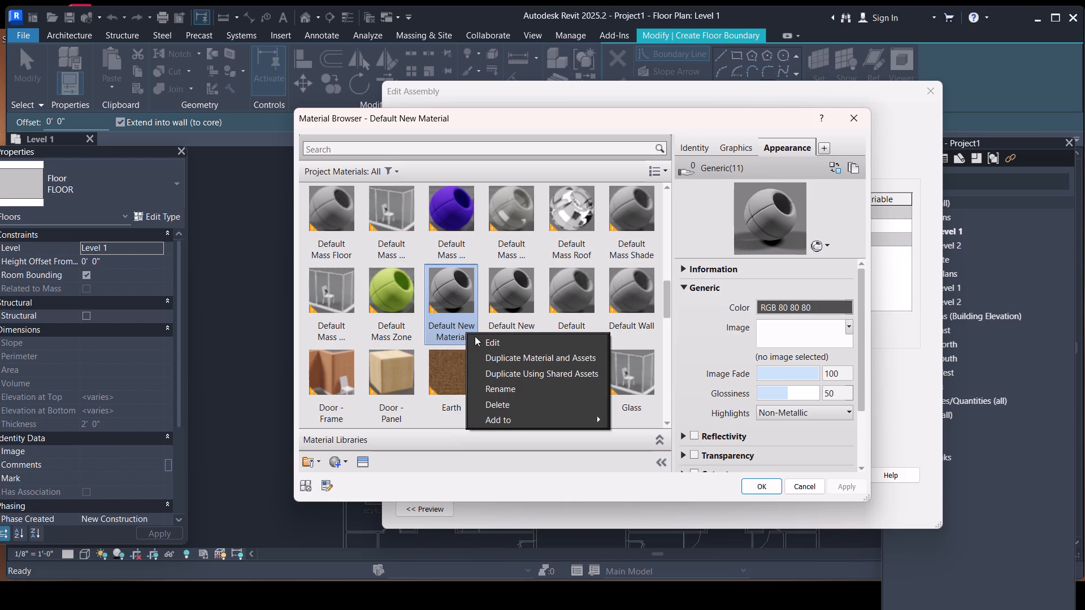
click(505, 386)
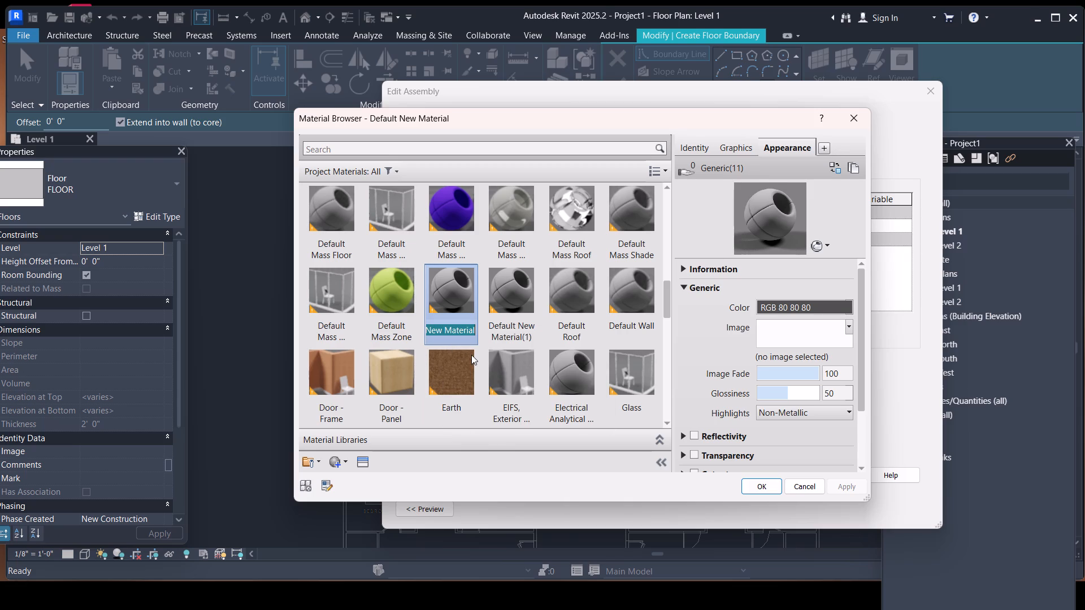
key(BackSpace)
text(FLOO)
key(r)
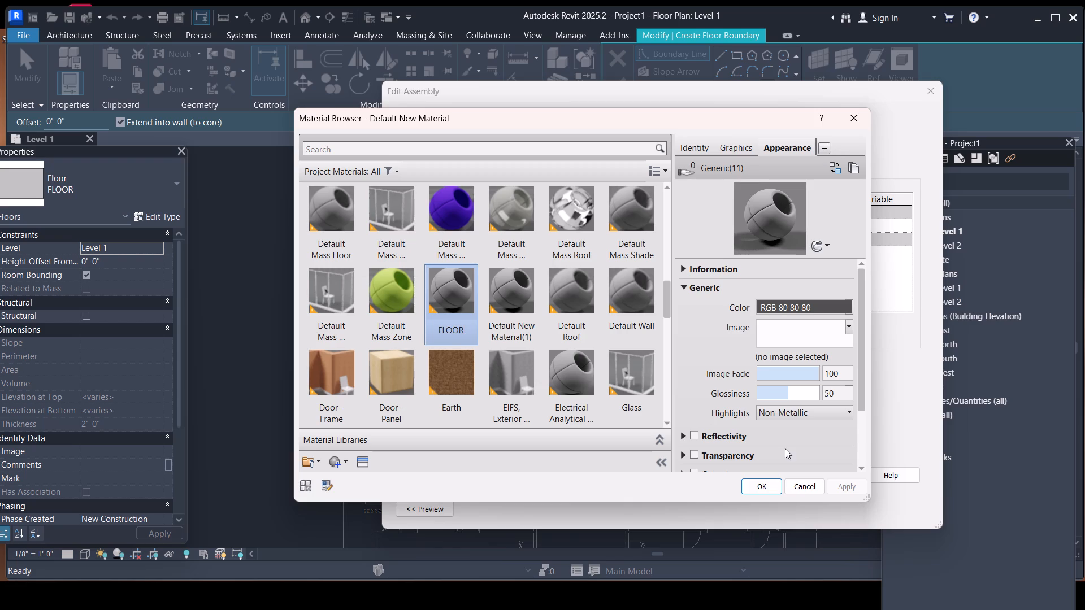
click(762, 486)
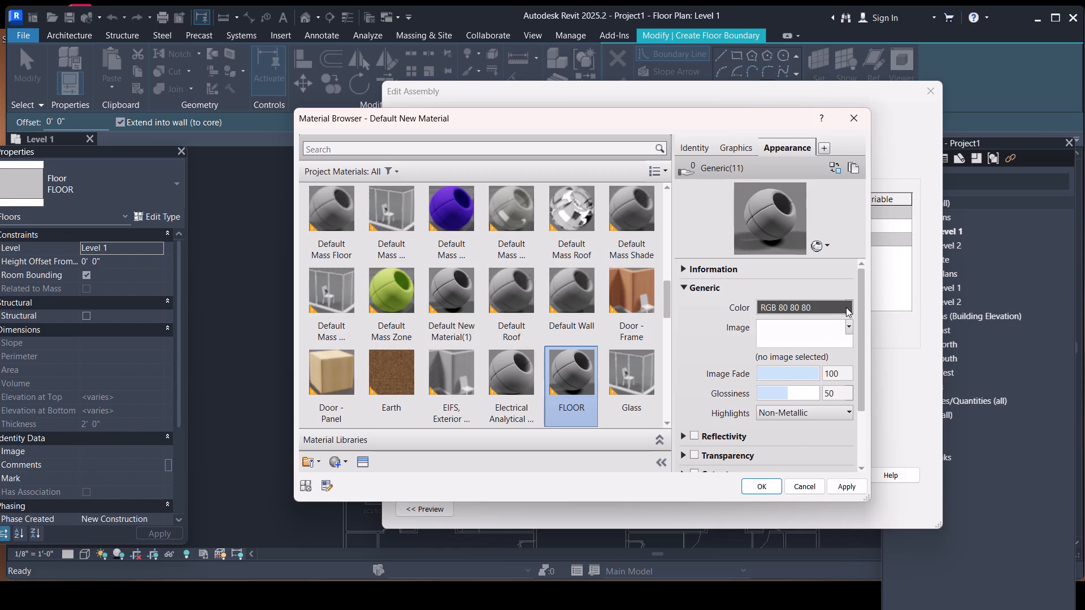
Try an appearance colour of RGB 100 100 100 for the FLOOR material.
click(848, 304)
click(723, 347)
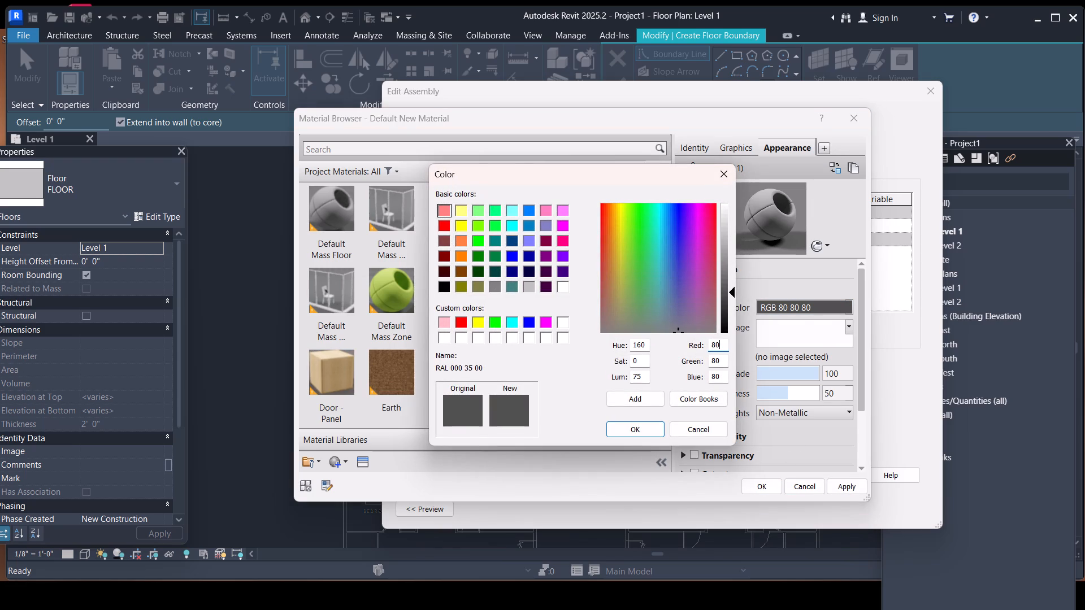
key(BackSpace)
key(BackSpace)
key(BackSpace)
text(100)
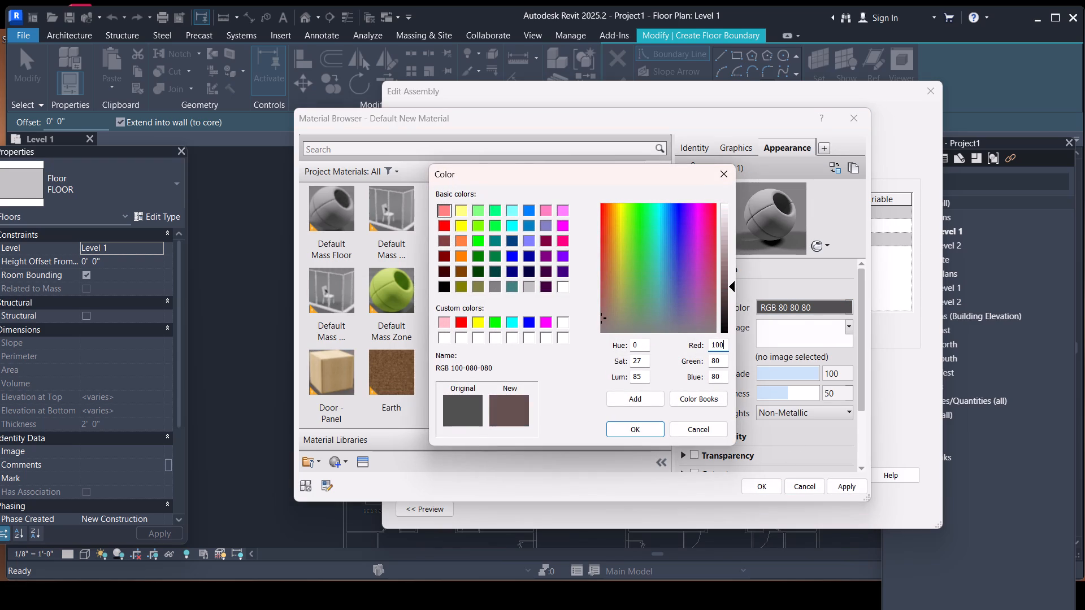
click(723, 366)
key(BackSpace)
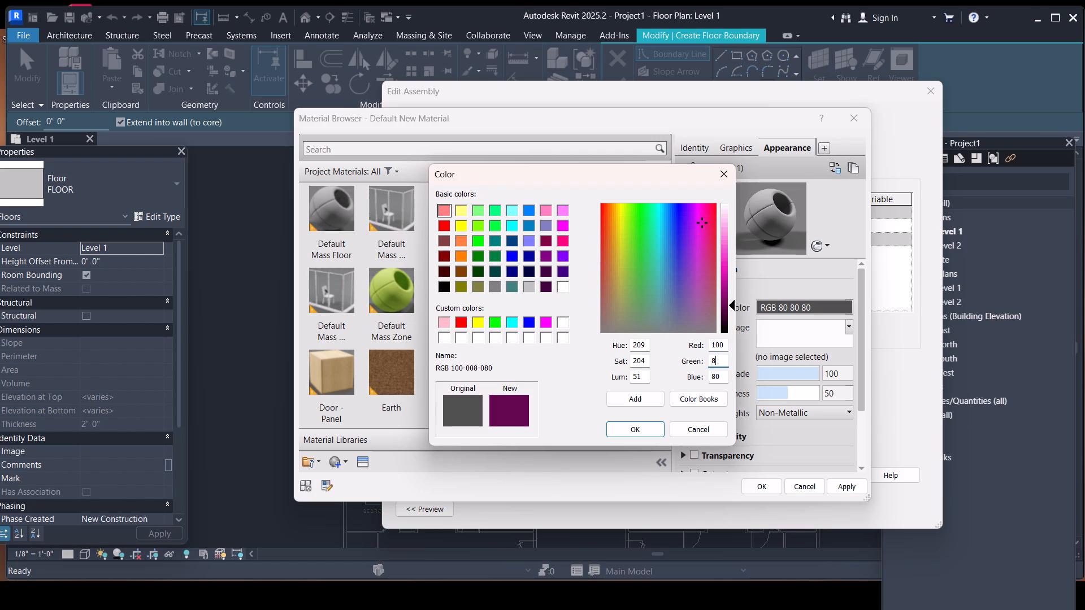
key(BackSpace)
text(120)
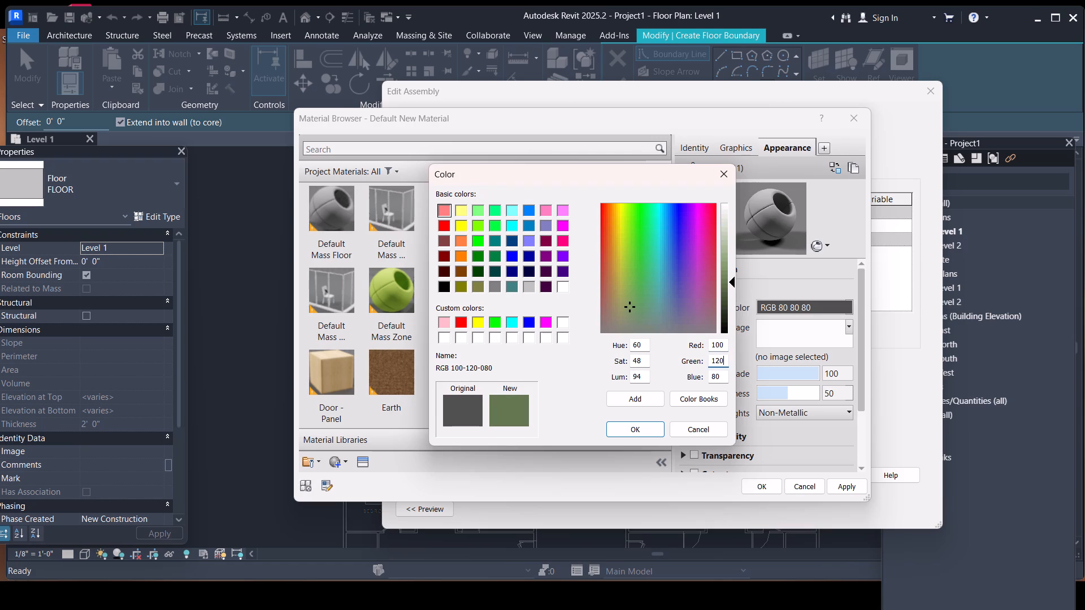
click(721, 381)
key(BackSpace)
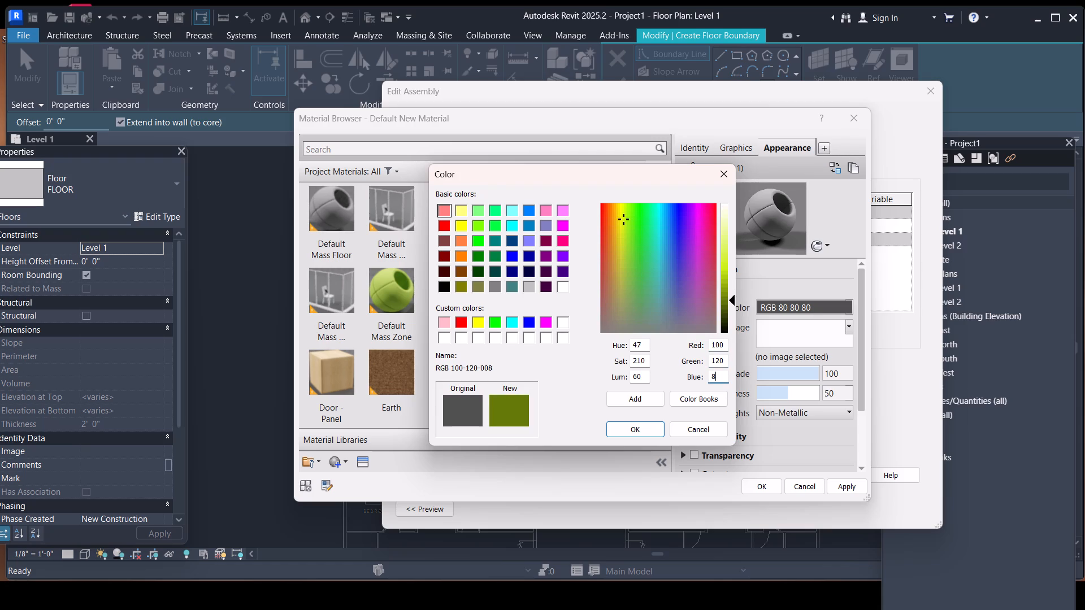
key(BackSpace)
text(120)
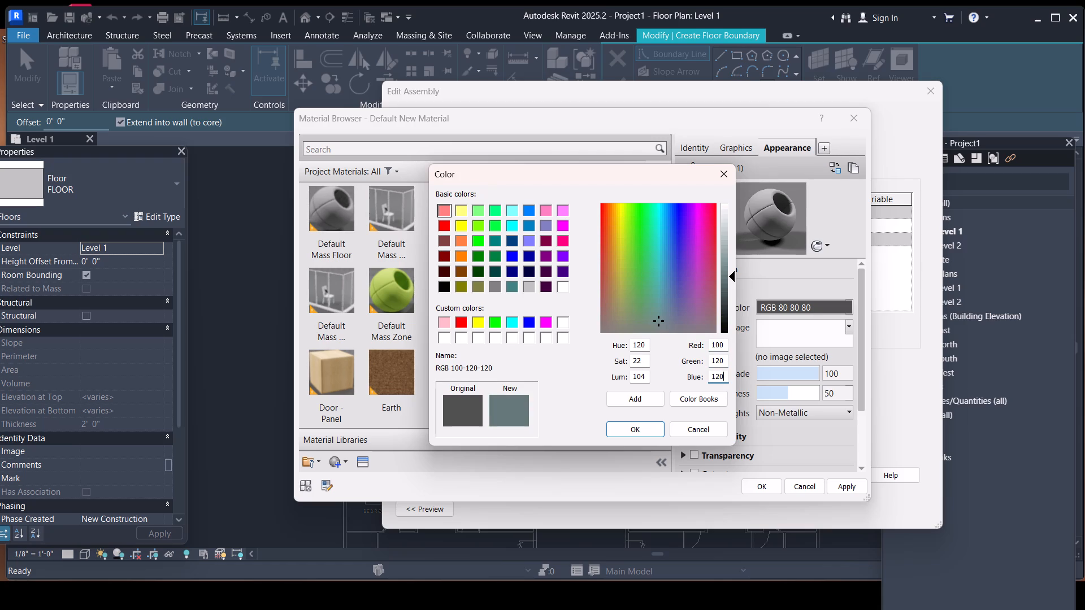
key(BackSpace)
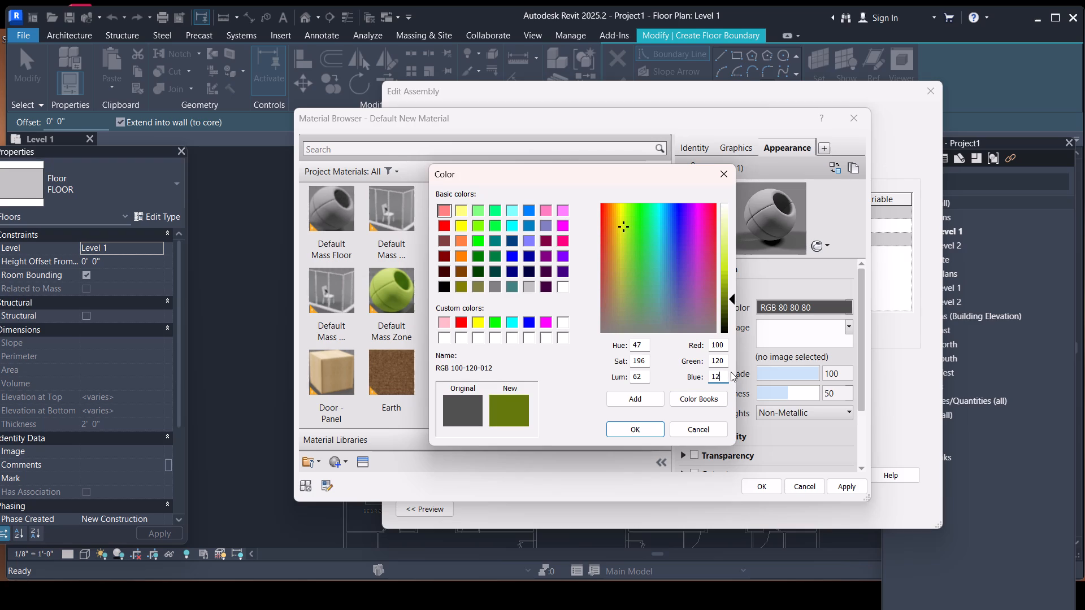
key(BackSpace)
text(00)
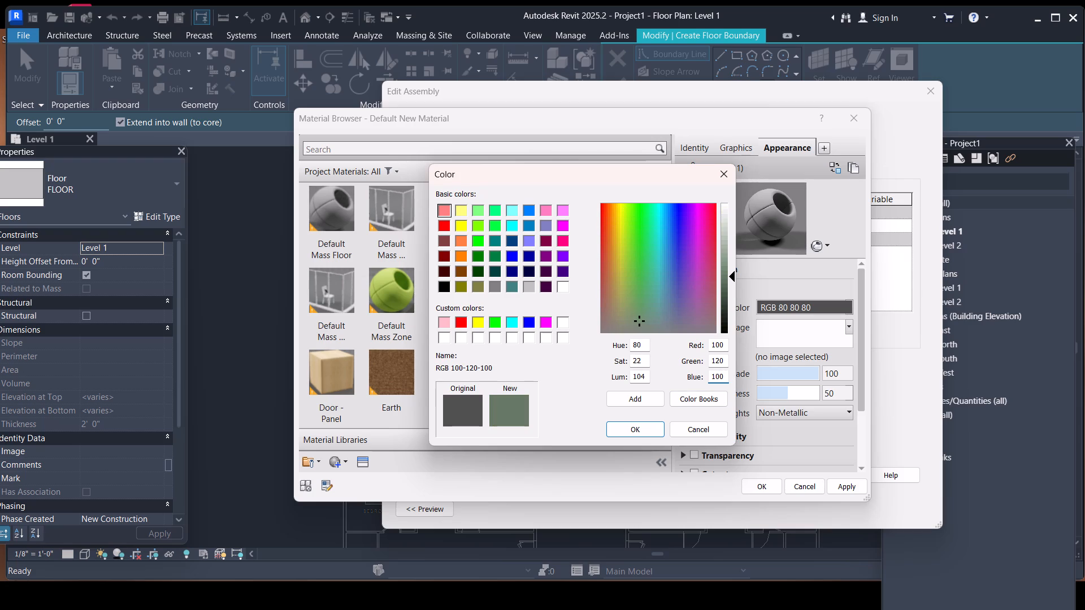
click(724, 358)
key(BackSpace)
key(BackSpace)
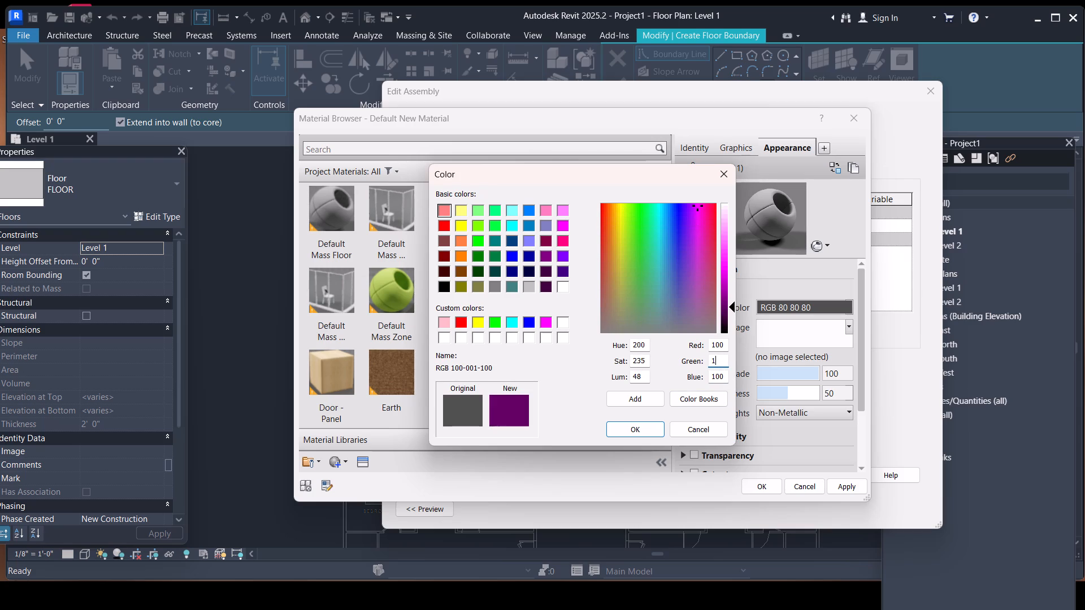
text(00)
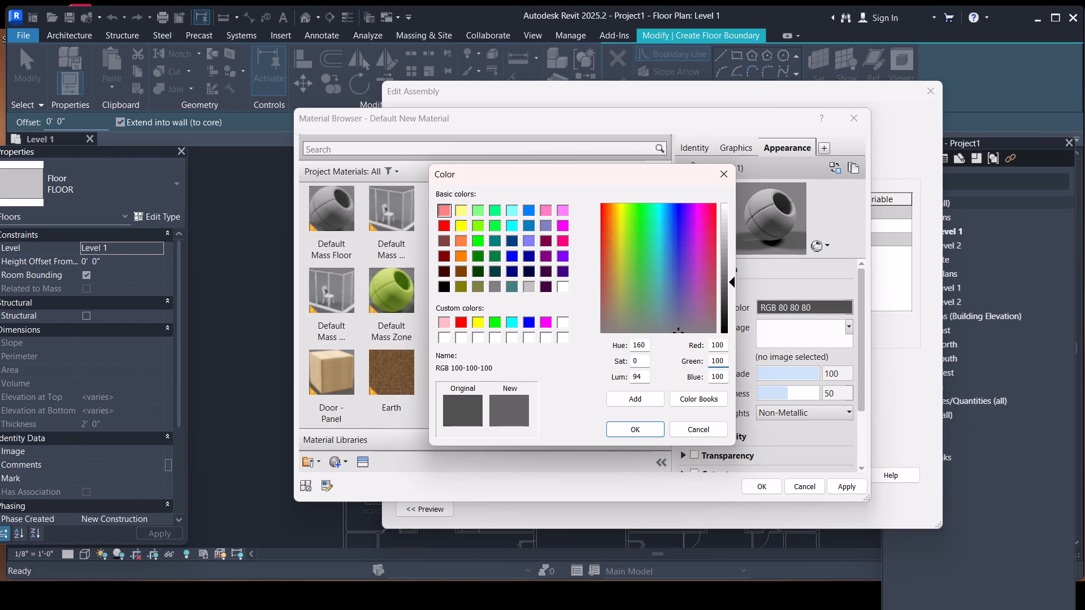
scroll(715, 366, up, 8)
Set the FLOOR material's appearance colour to white, RGB 255 255 255, and apply it to the FLOOR type's structure.
click(562, 326)
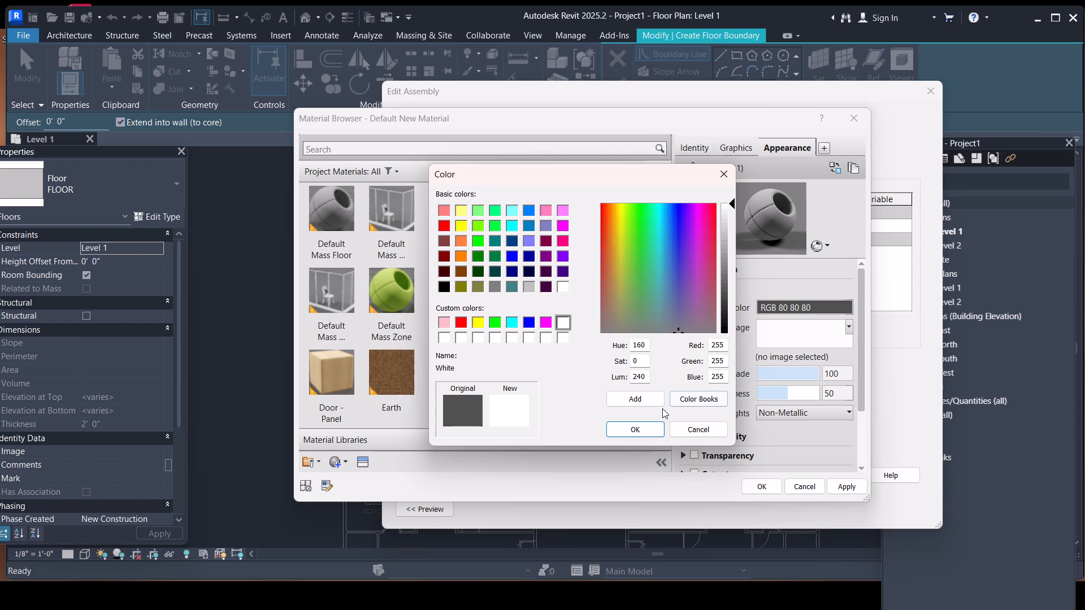
click(641, 426)
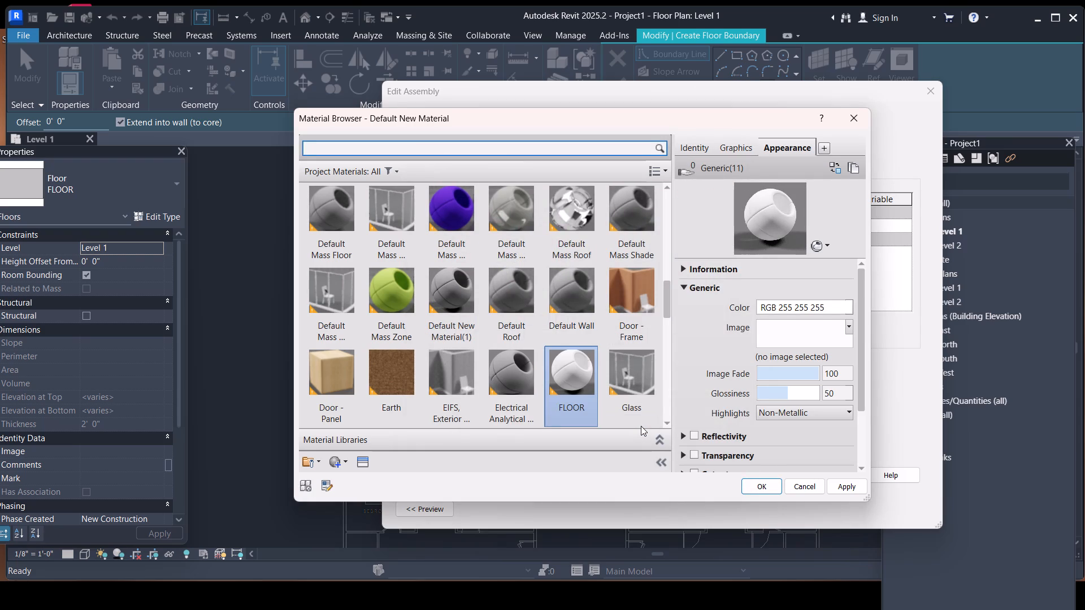
click(840, 490)
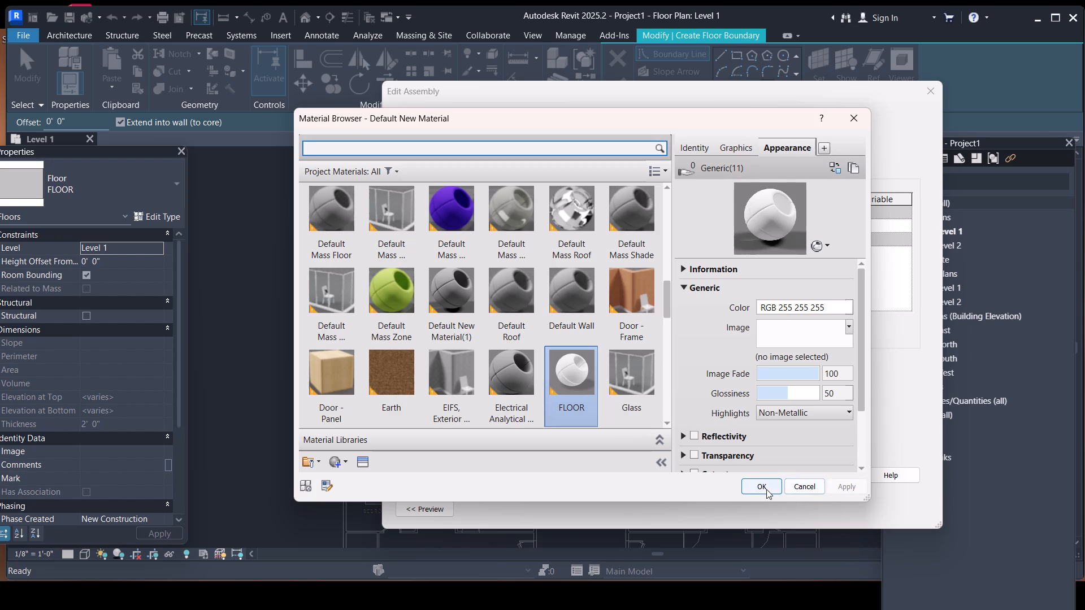
click(766, 489)
click(773, 474)
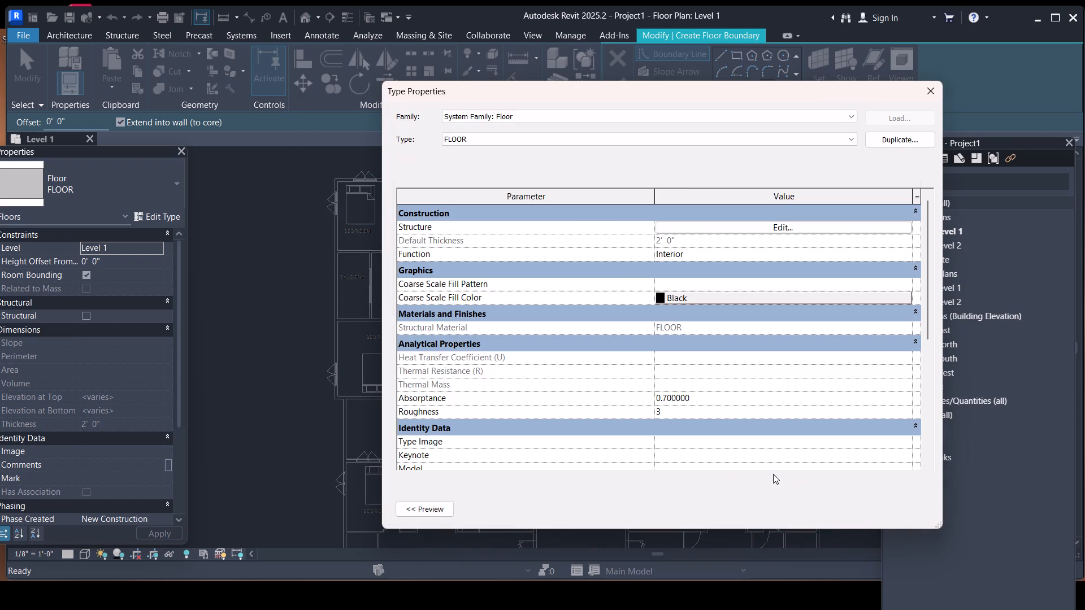
drag(889, 504, 876, 511)
click(765, 507)
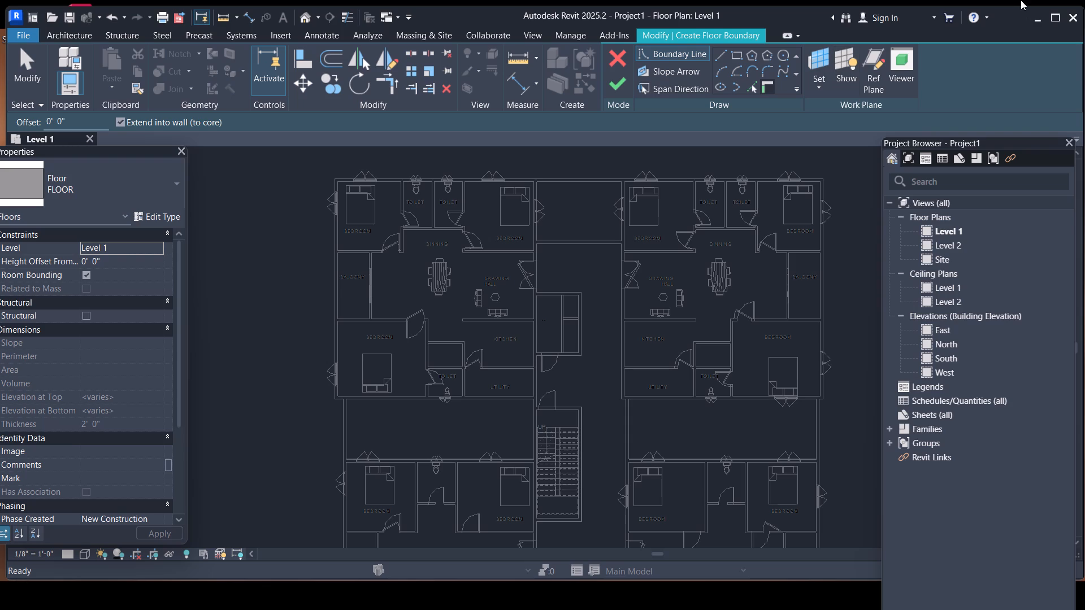
Leave the Level 1 floor boundary sketch, discarding it without creating a floor.
click(617, 75)
click(974, 558)
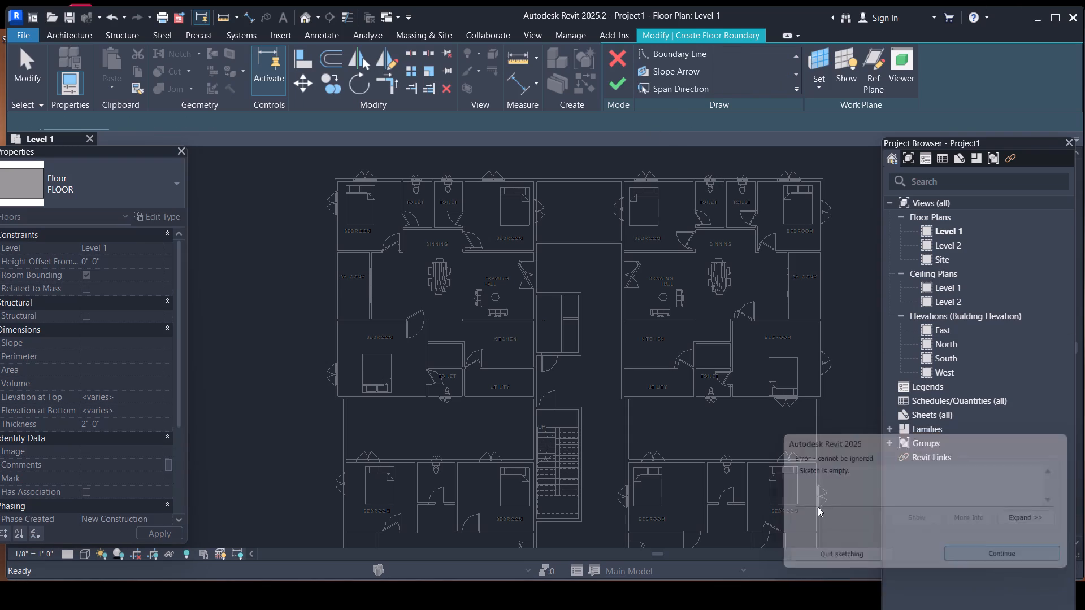
click(611, 52)
click(585, 326)
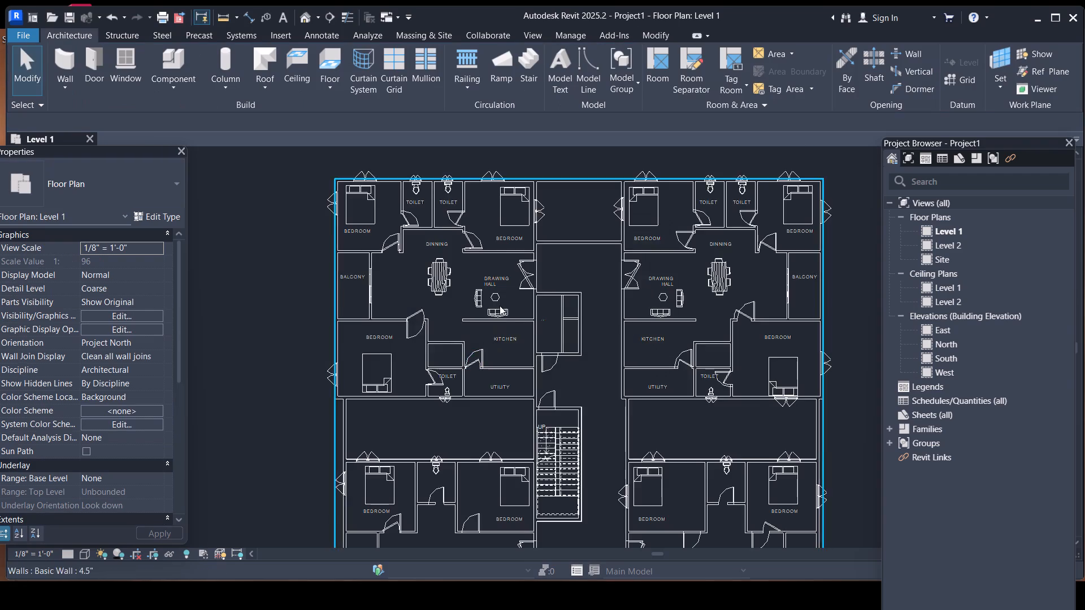
Select all instances of the 6" basic wall and create a new material from their type's structure layer.
scroll(508, 299, down, 4)
scroll(448, 348, up, 5)
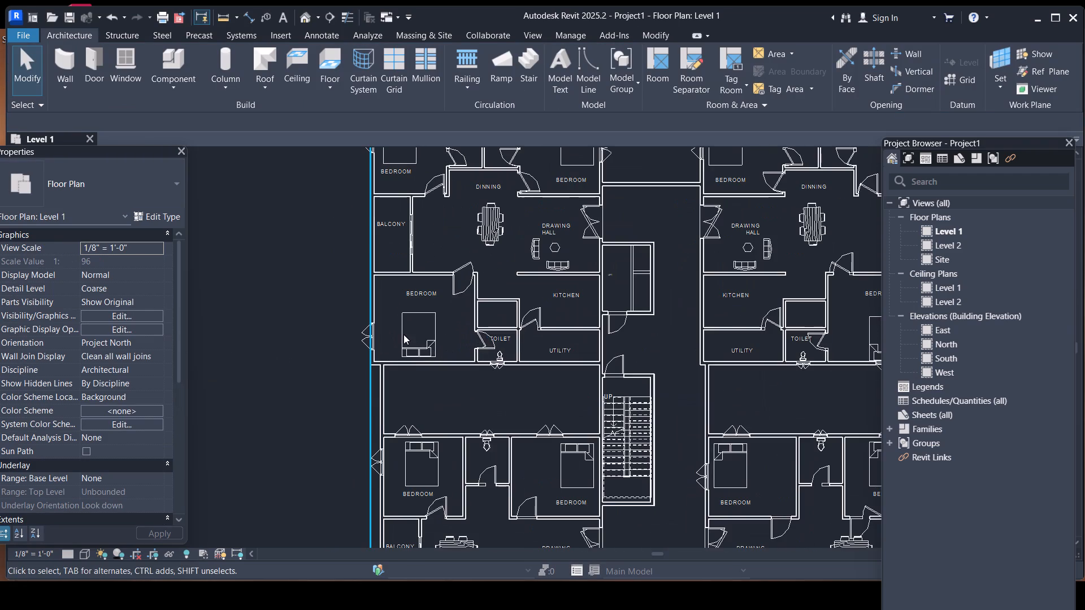
click(416, 360)
text(SA)
scroll(435, 348, down, 7)
scroll(431, 354, up, 3)
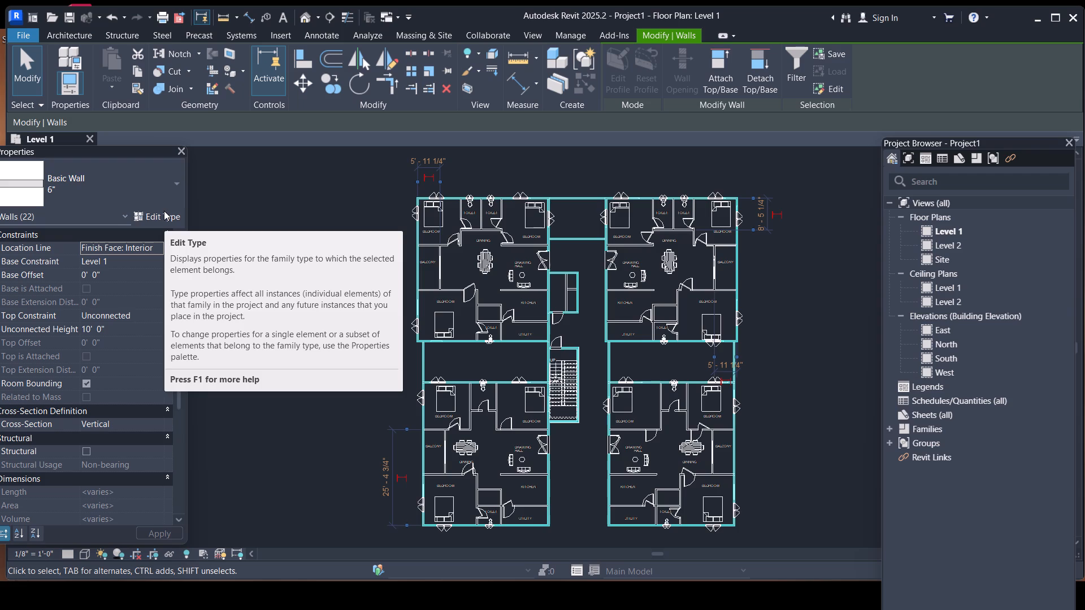
click(163, 212)
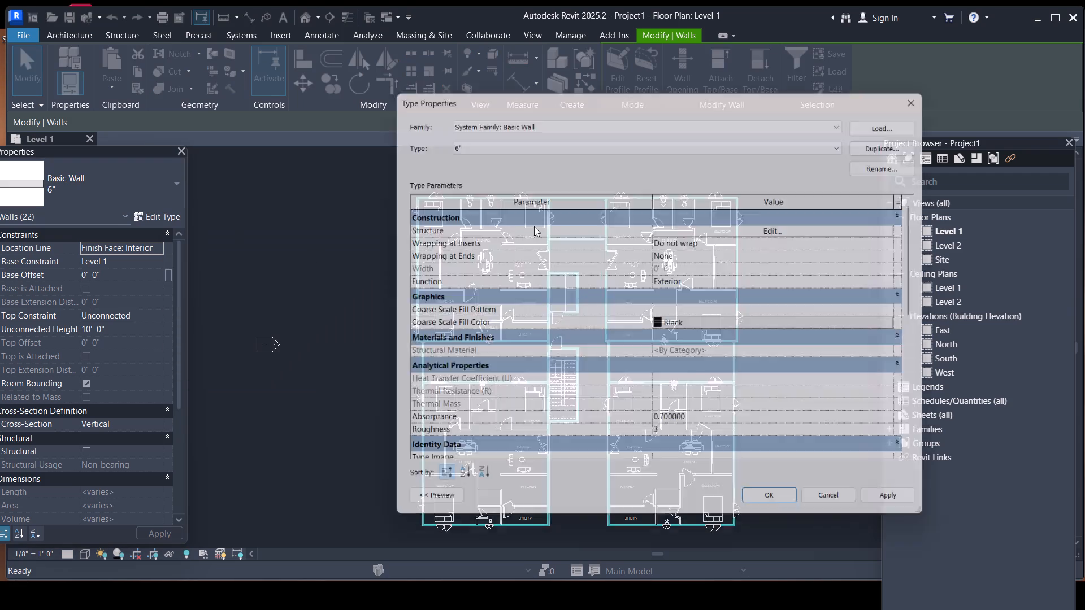
click(759, 226)
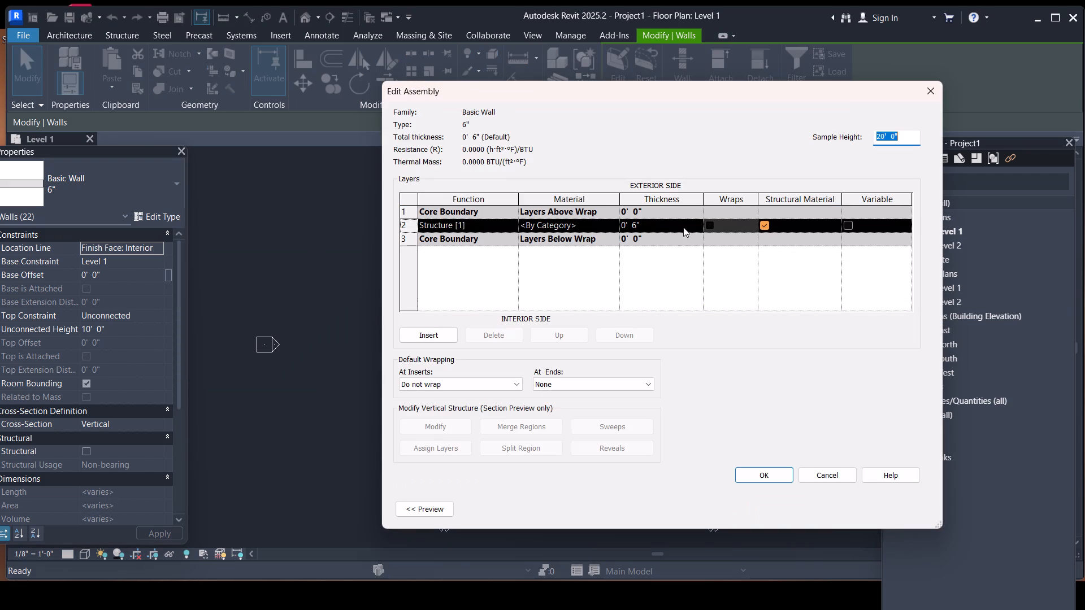
click(617, 226)
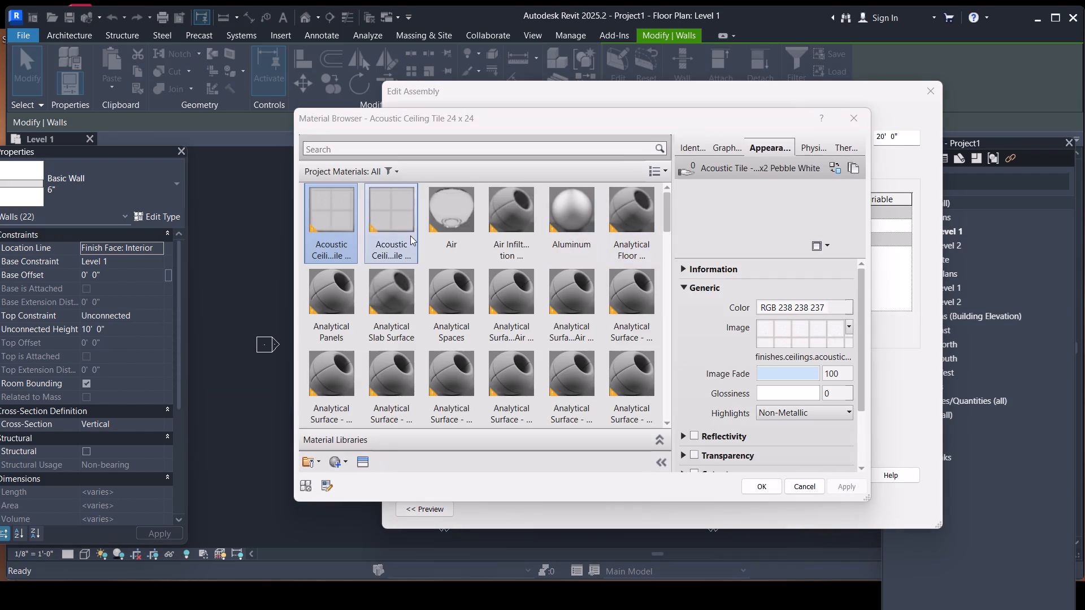
click(332, 463)
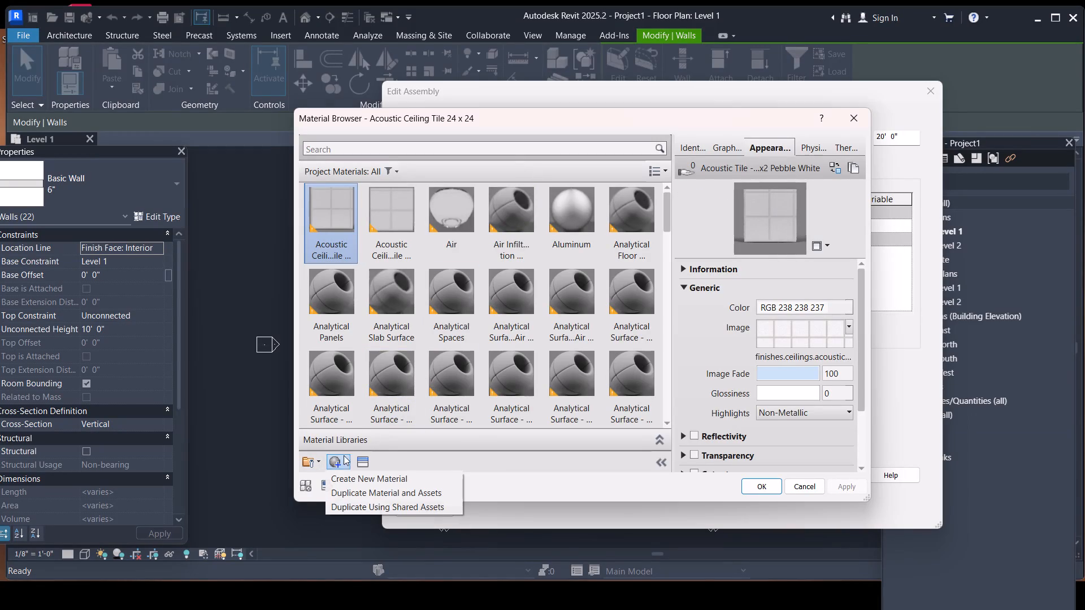
click(374, 478)
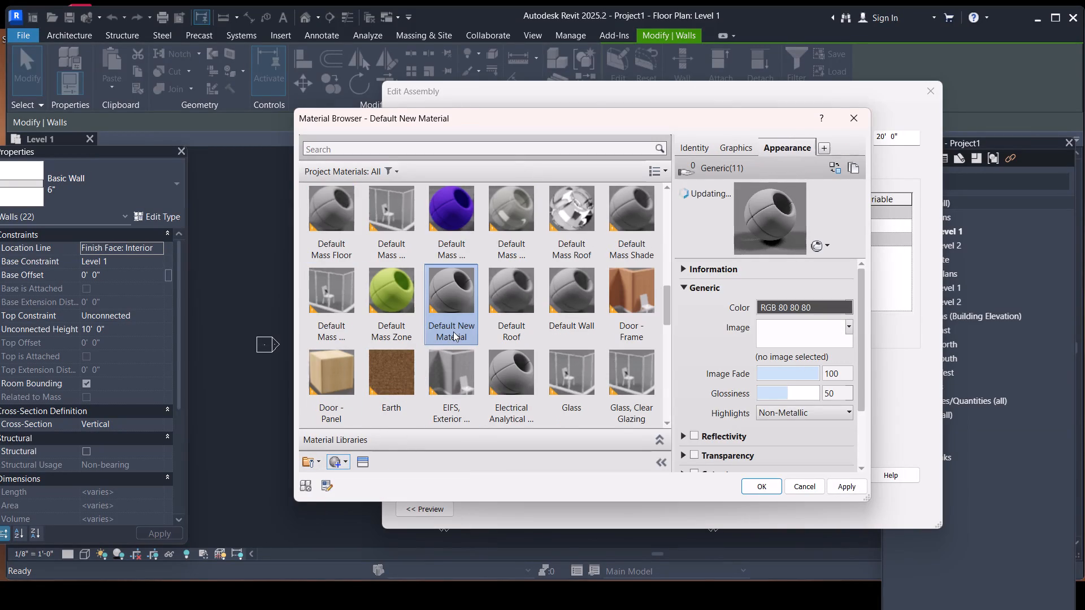
Rename the new material as 6" WALL.
right_click(462, 330)
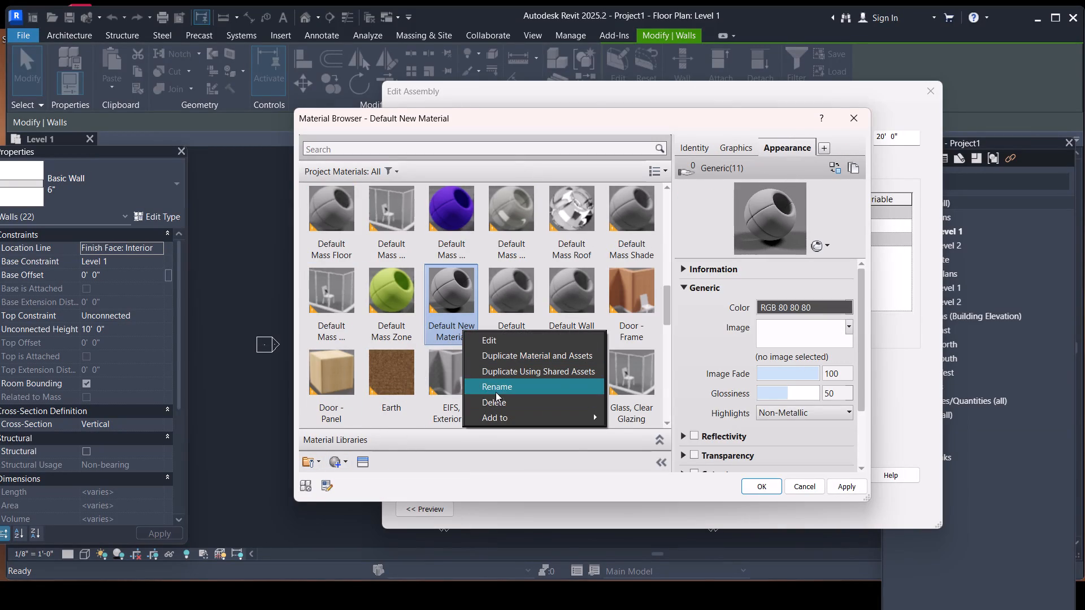
click(496, 392)
key(BackSpace)
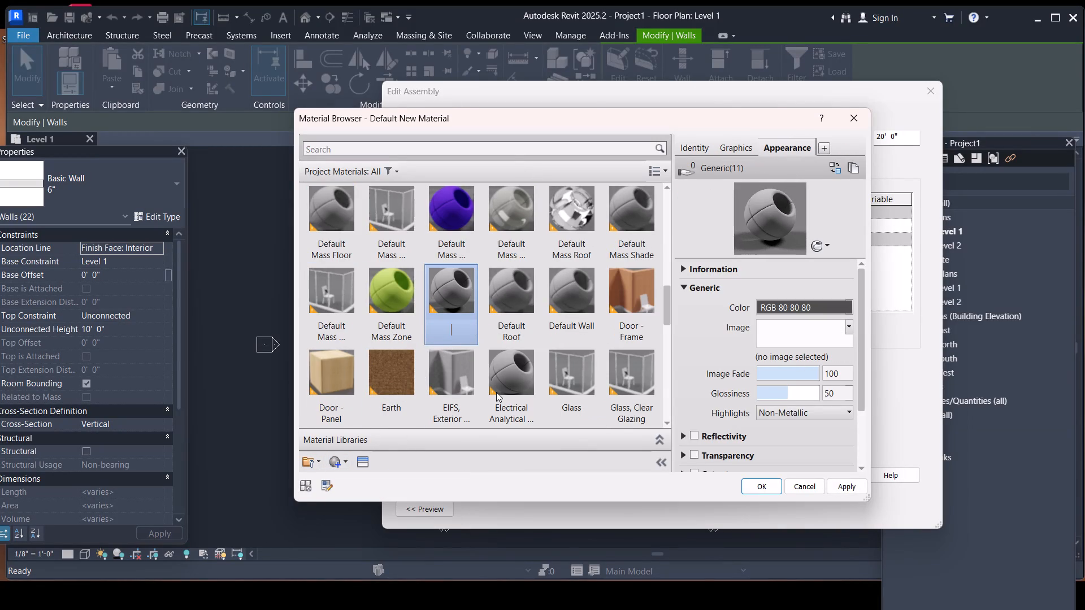
text(6" WALL)
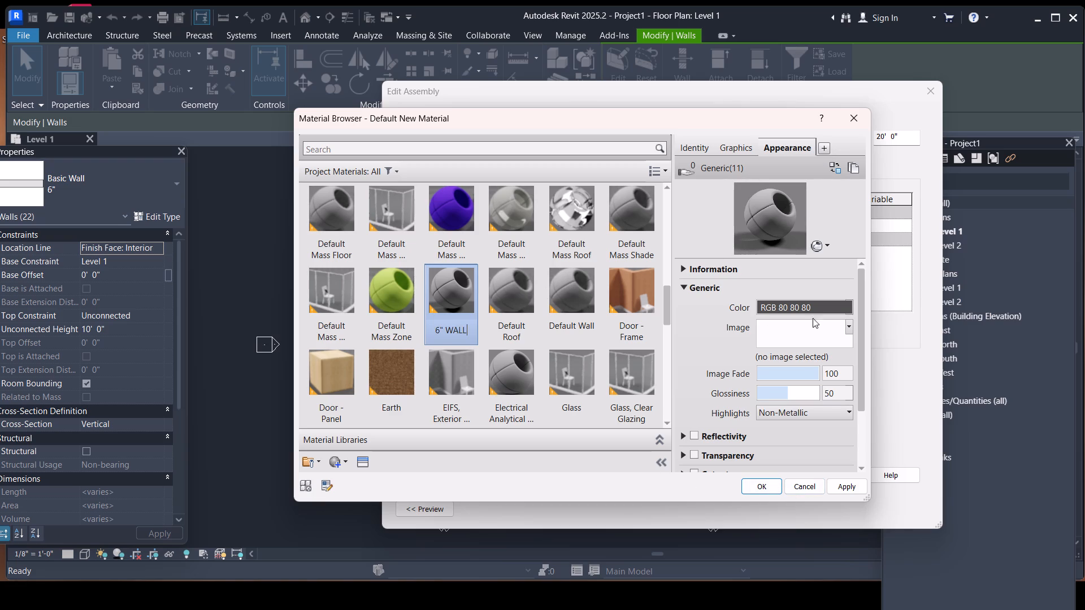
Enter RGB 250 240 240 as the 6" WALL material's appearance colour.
click(847, 311)
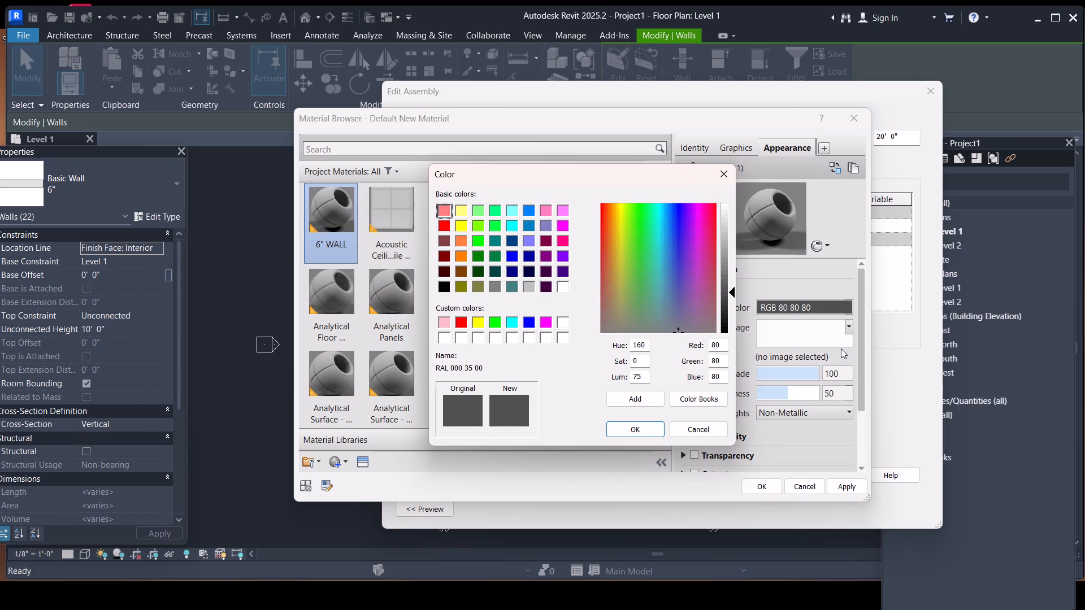
click(718, 346)
key(BackSpace)
key(BackSpace)
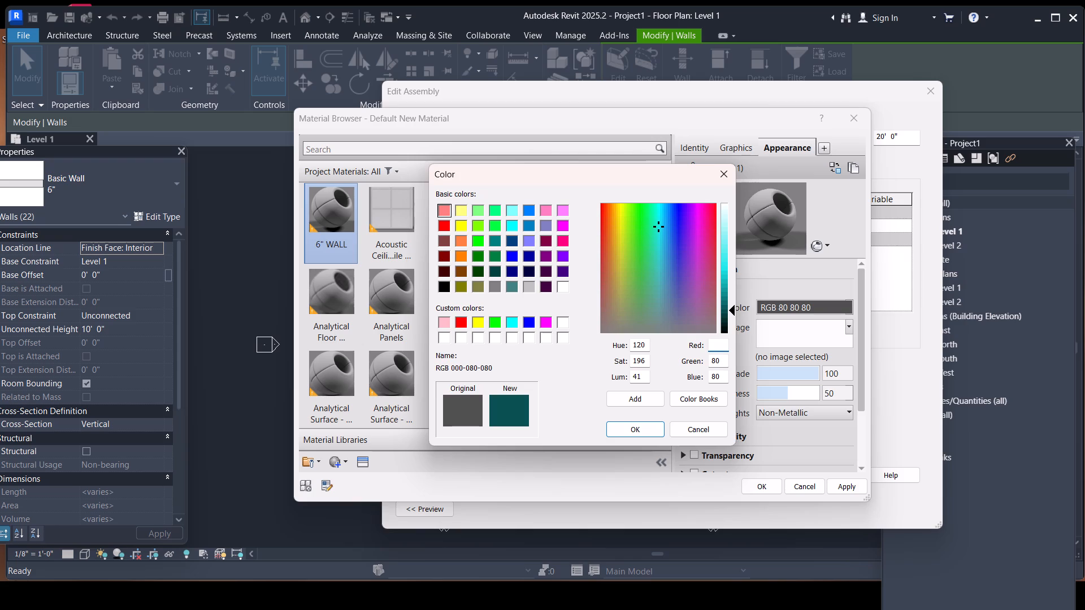
text(250)
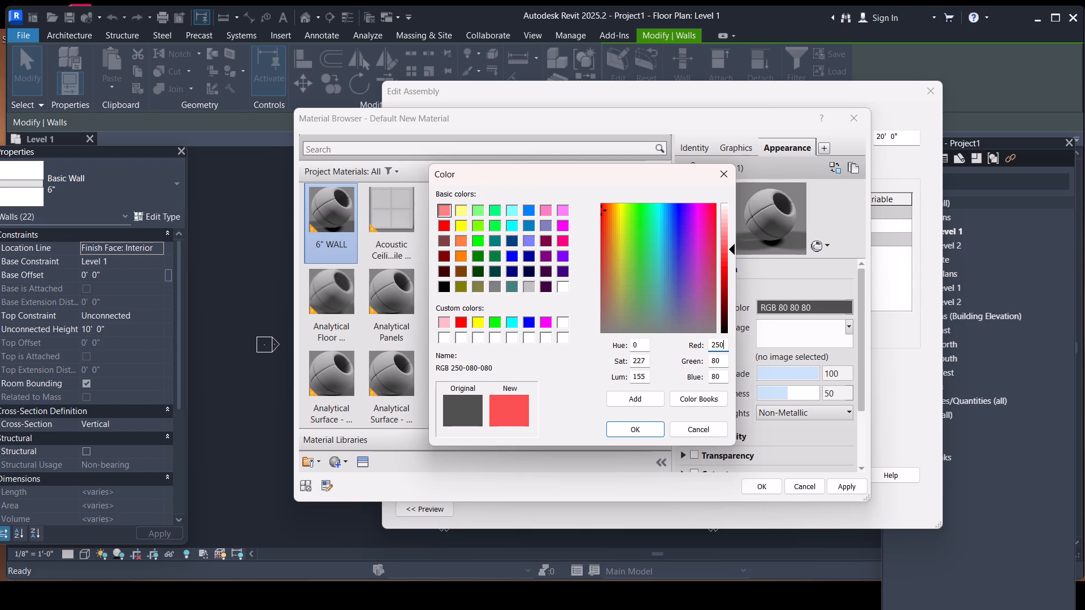
click(723, 360)
key(BackSpace)
key(BackSpace)
text(240)
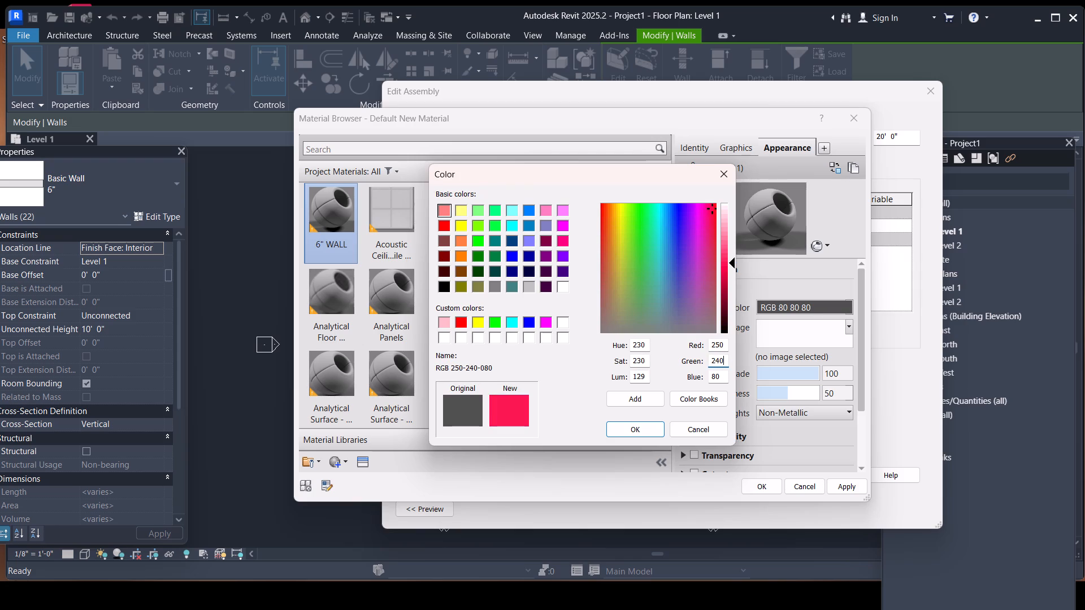
click(720, 381)
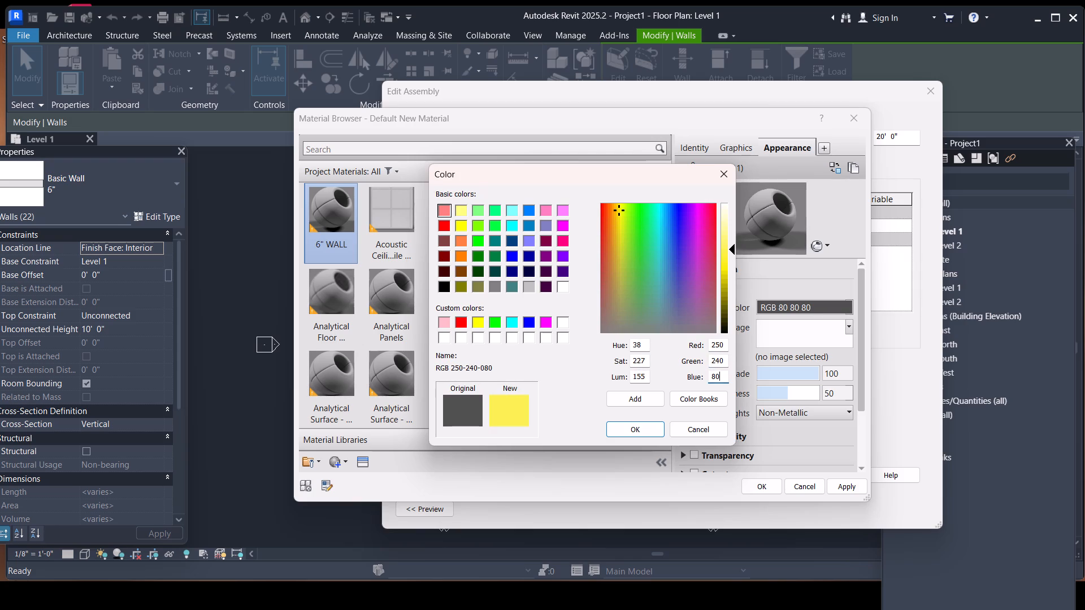
key(BackSpace)
key(BackSpace)
key(BackSpace)
text(240)
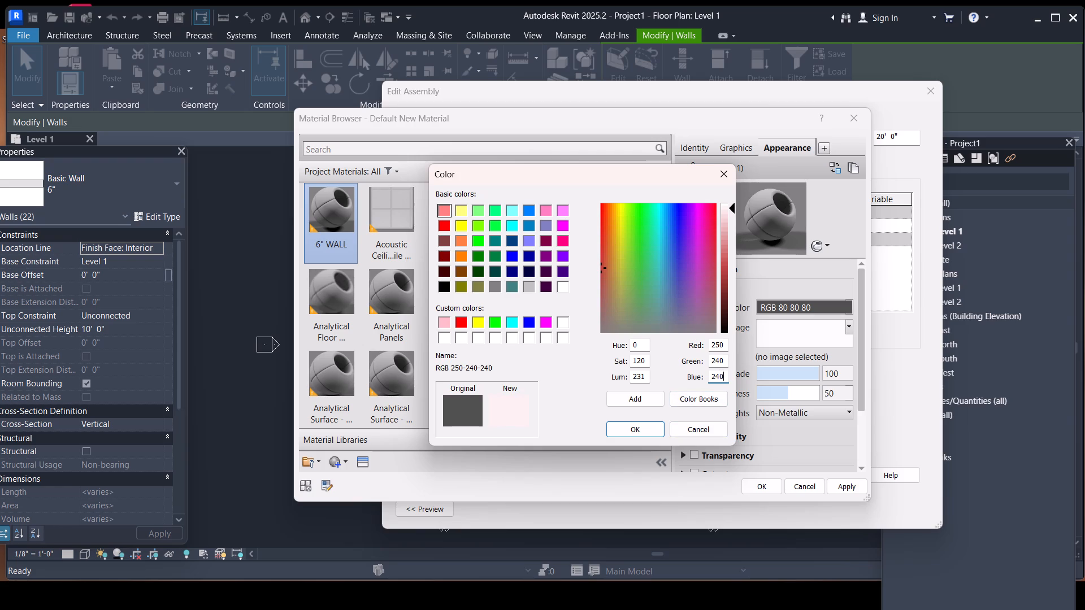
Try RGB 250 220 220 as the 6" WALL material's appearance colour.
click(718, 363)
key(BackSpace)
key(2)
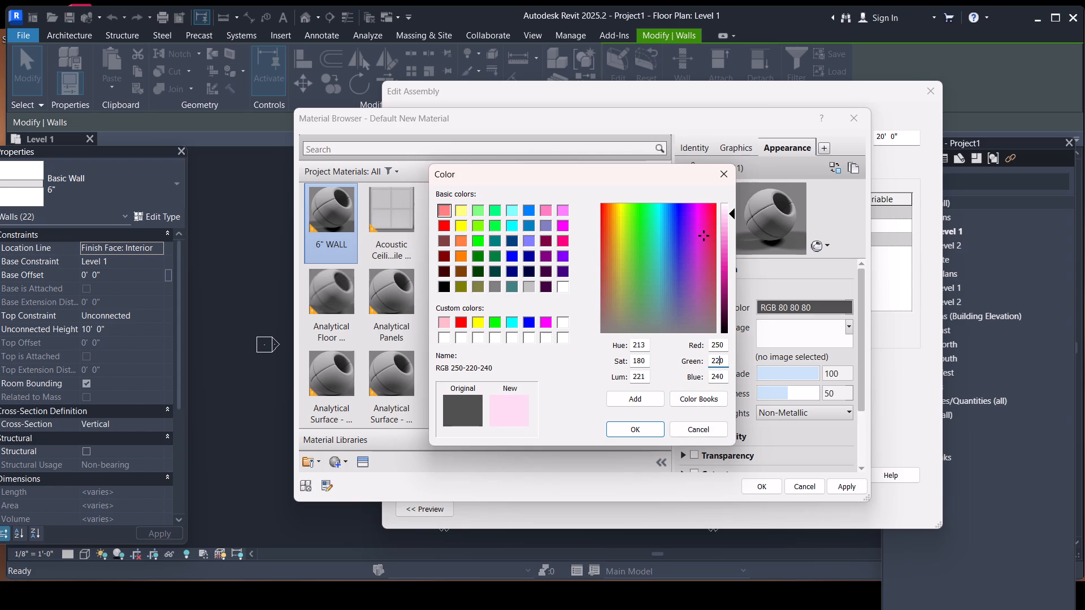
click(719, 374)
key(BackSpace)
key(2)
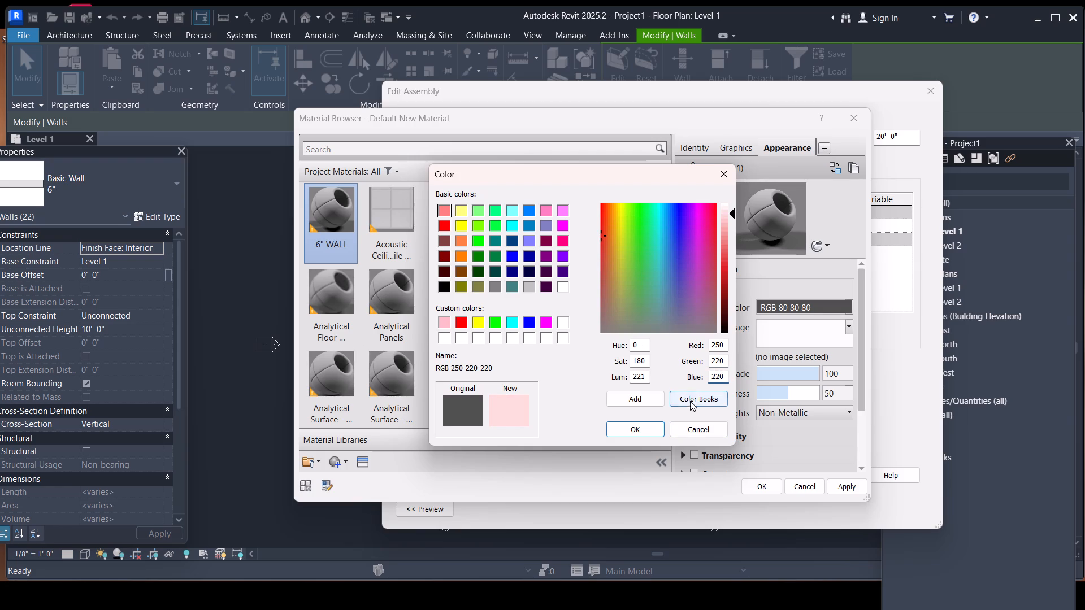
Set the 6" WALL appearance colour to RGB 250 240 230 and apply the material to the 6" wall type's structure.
click(718, 360)
key(BackSpace)
text(40)
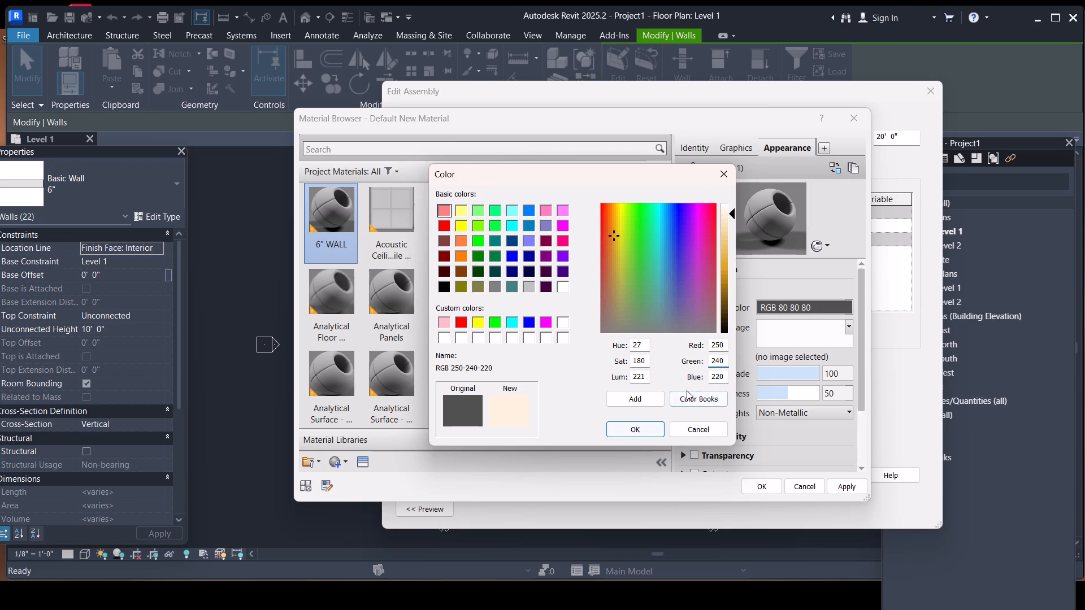
click(719, 377)
key(BackSpace)
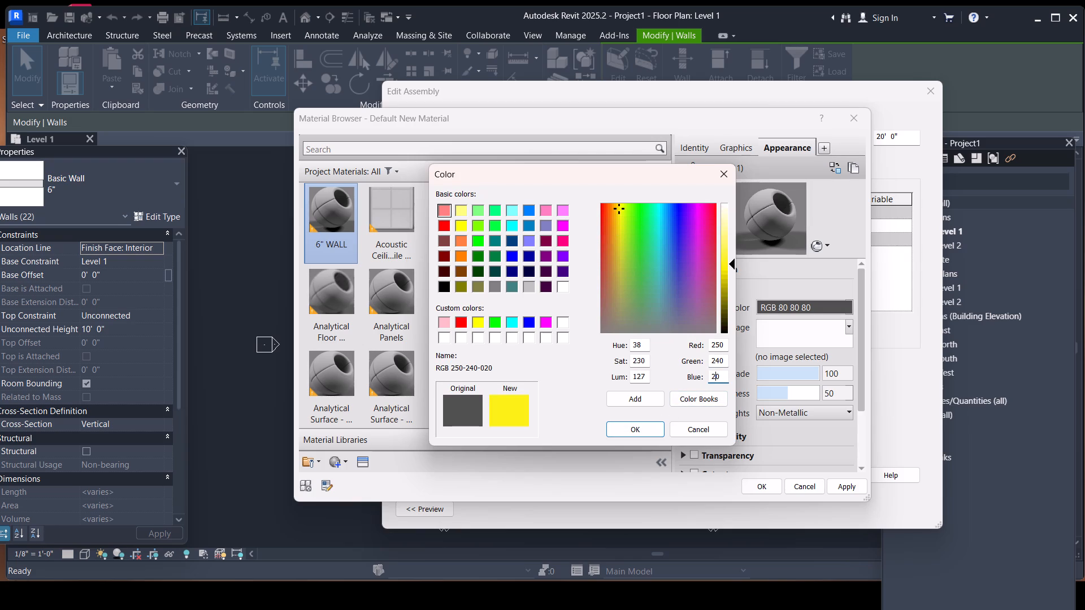
key(3)
click(641, 428)
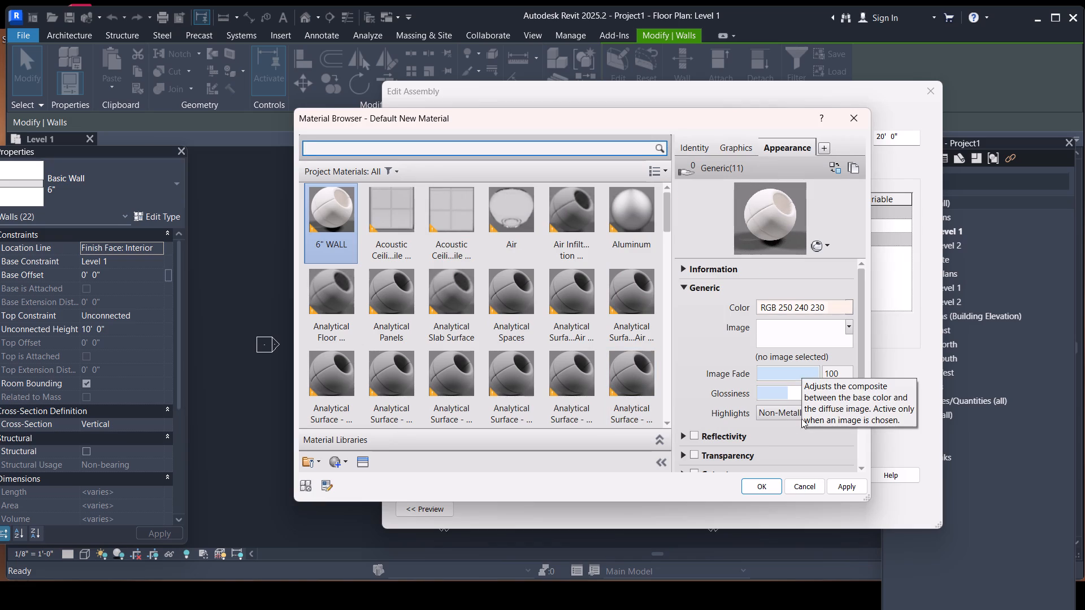
click(840, 490)
click(766, 483)
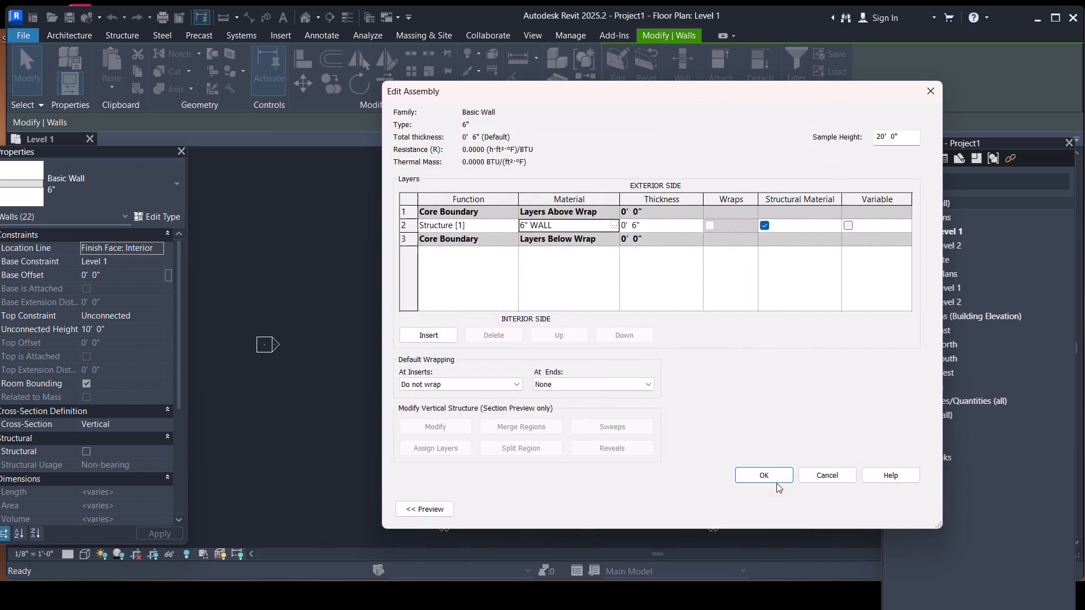
click(778, 477)
click(898, 512)
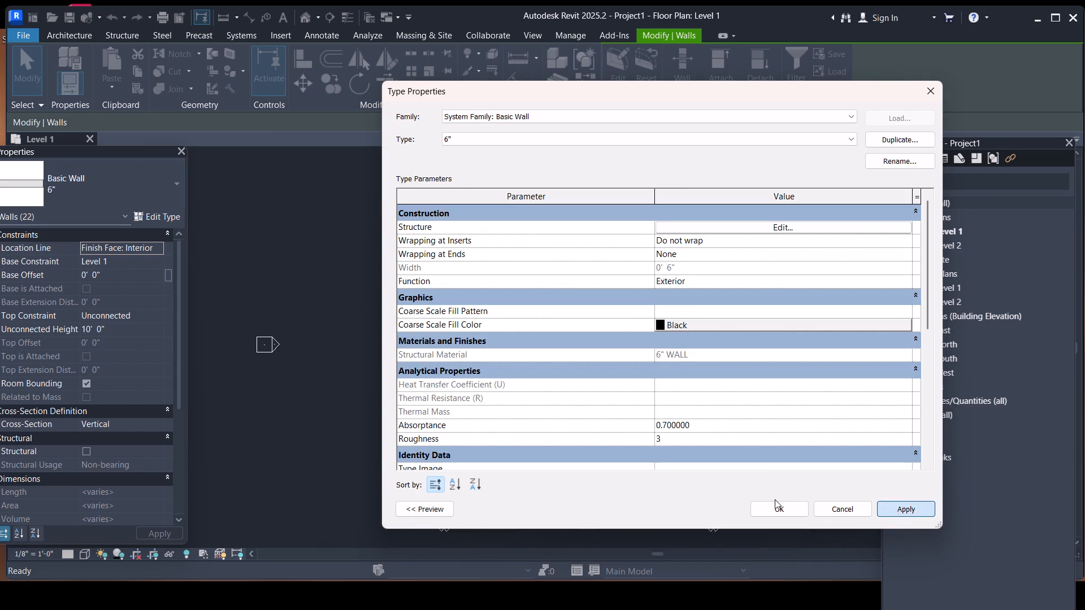
click(767, 509)
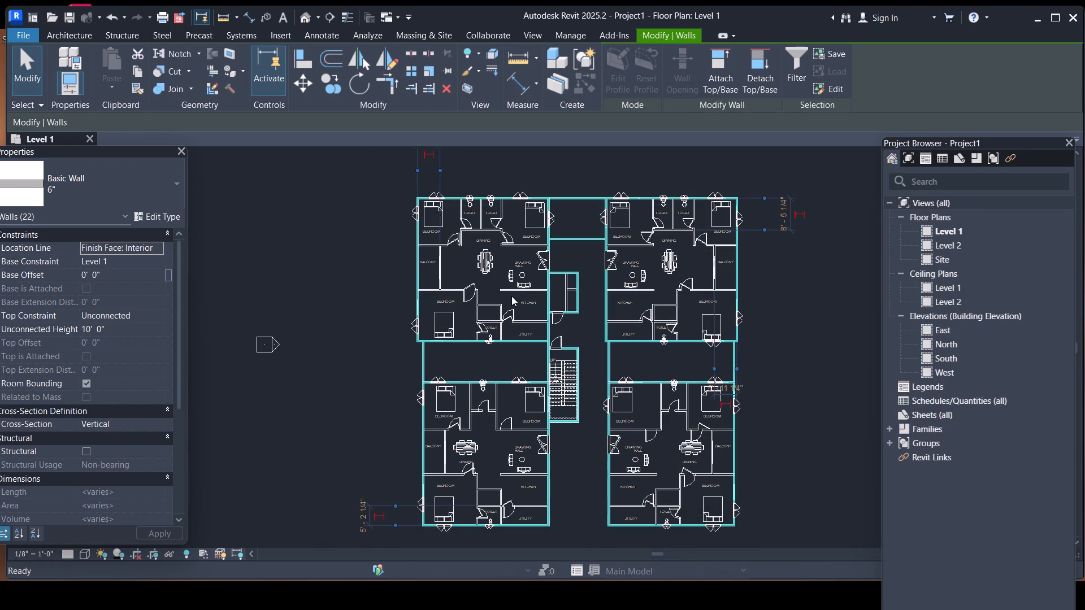
key(Escape)
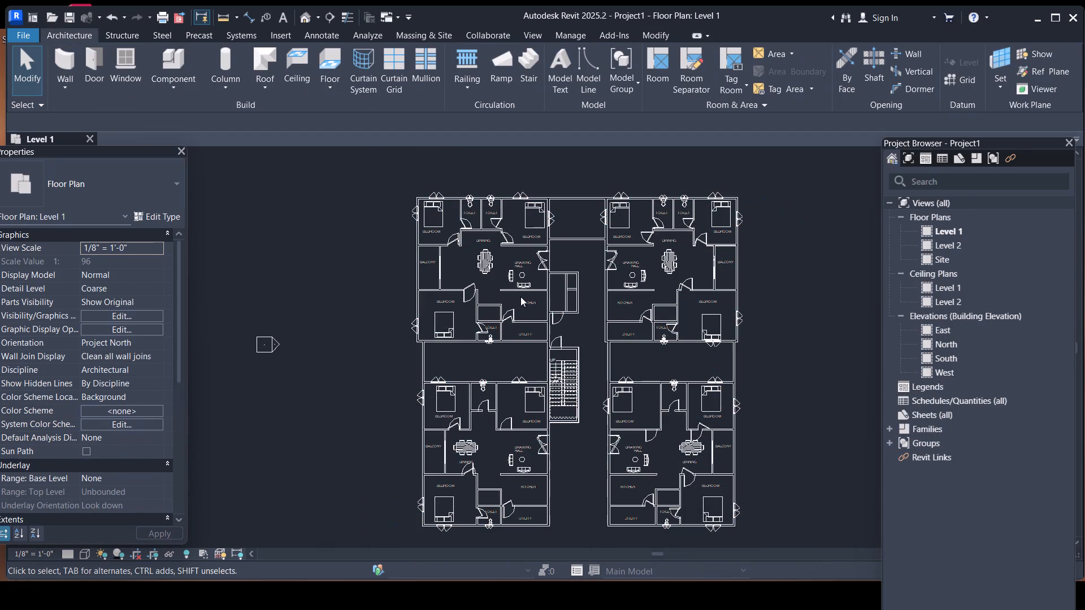
Create a new material named 4.5" WALL for the structure layer of the 4.5" wall type, with all 4.5" walls selected.
click(522, 290)
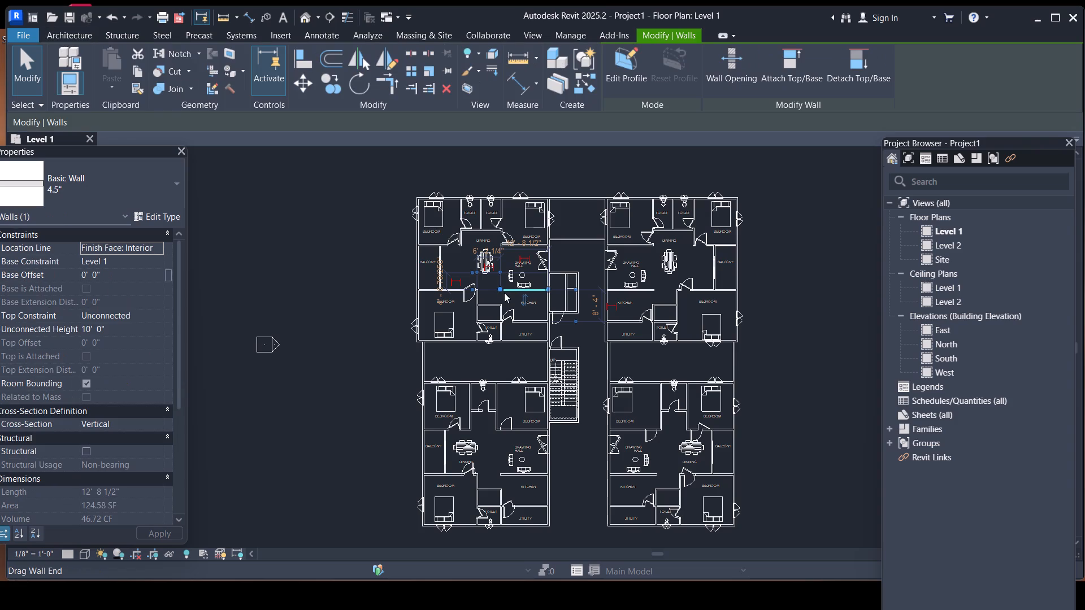
text(SA)
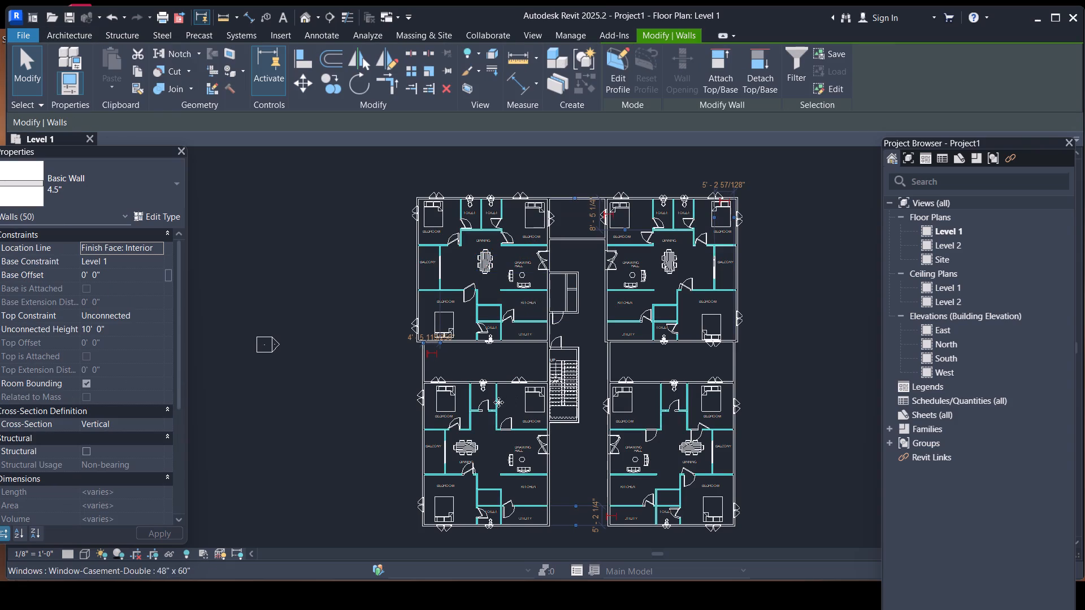
click(150, 217)
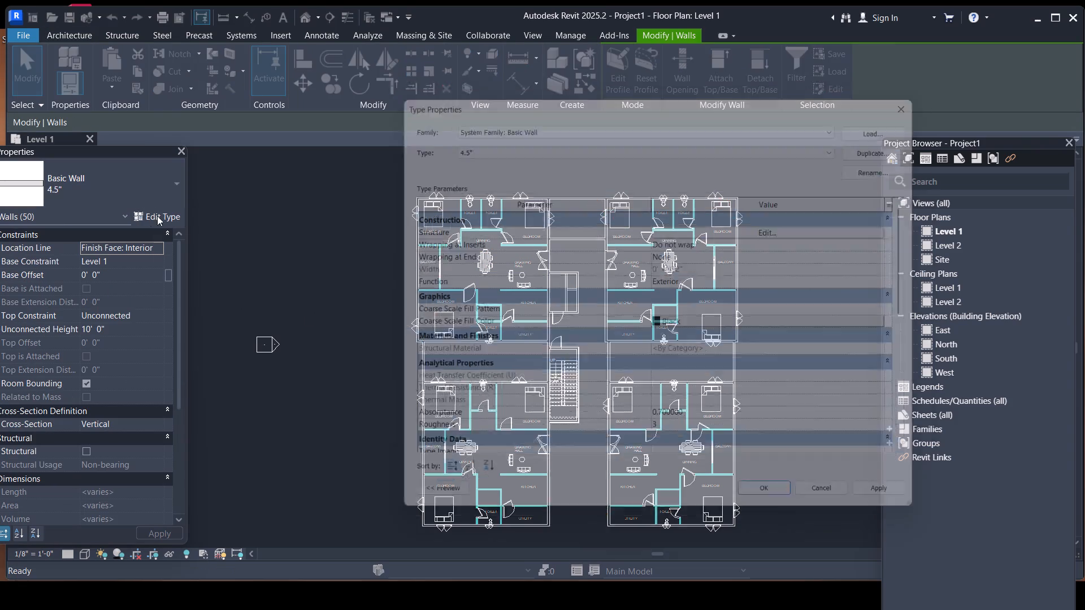
click(680, 233)
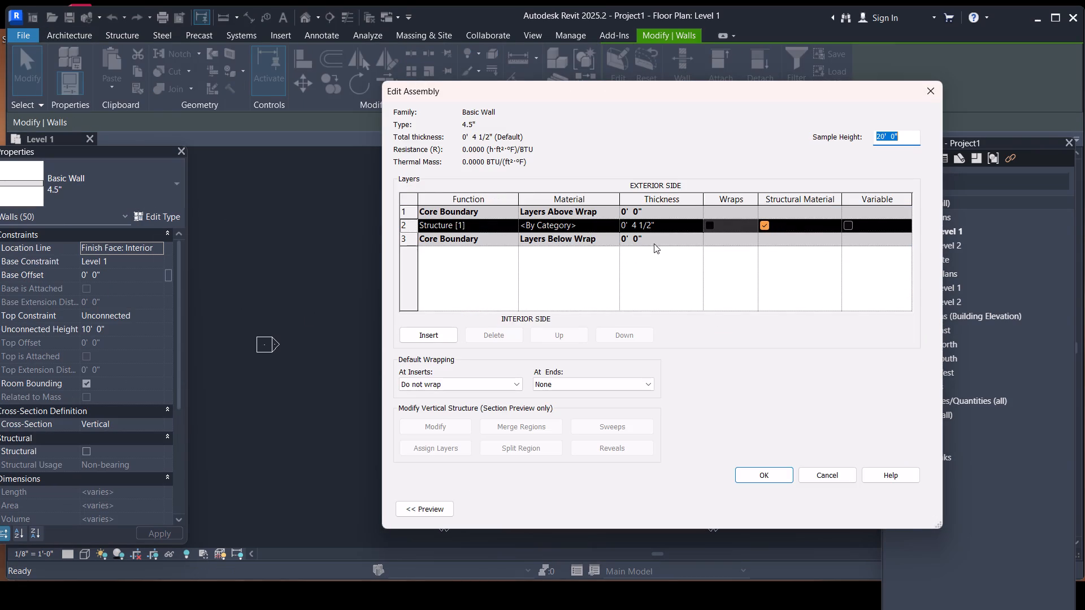
click(611, 223)
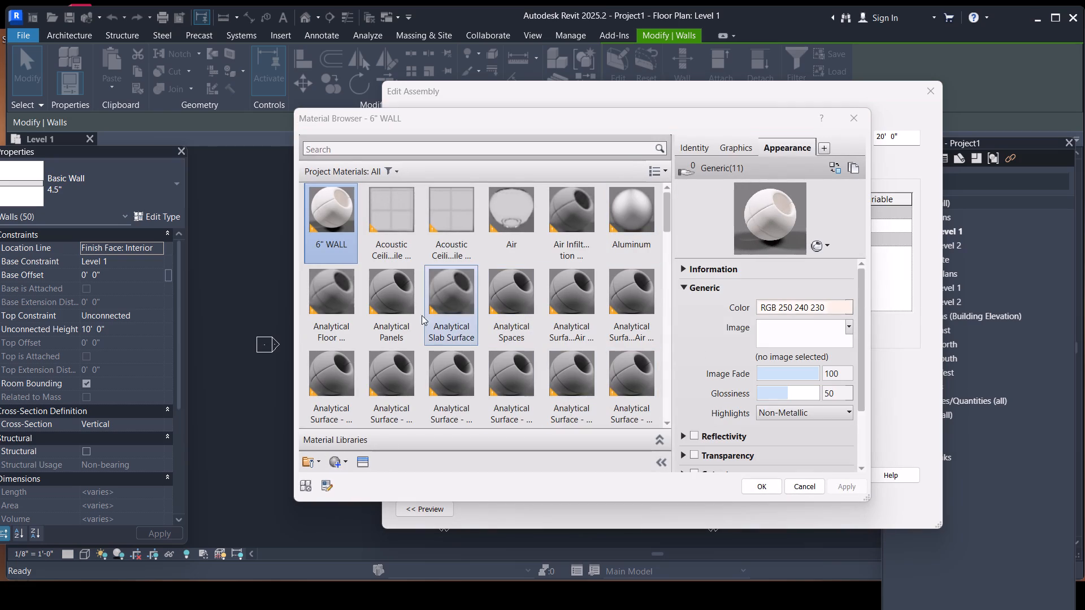
click(331, 460)
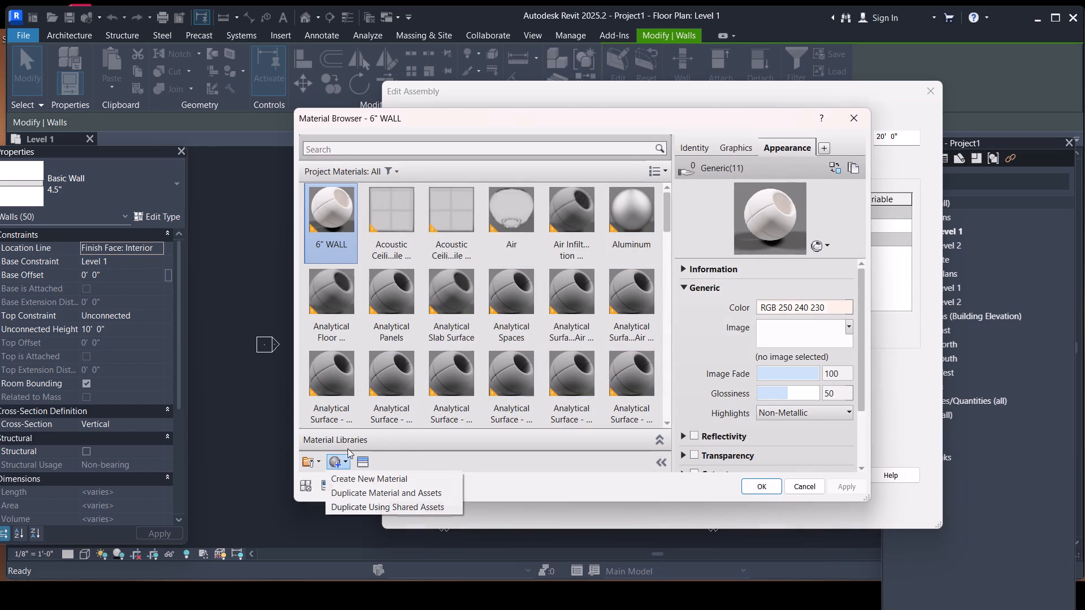
click(381, 477)
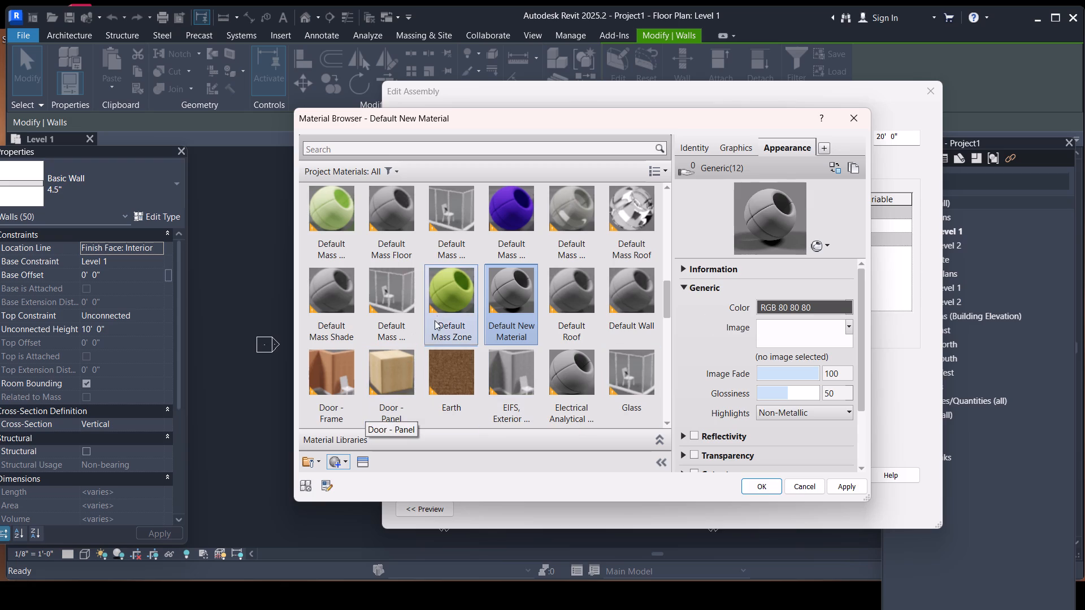
right_click(525, 336)
click(580, 396)
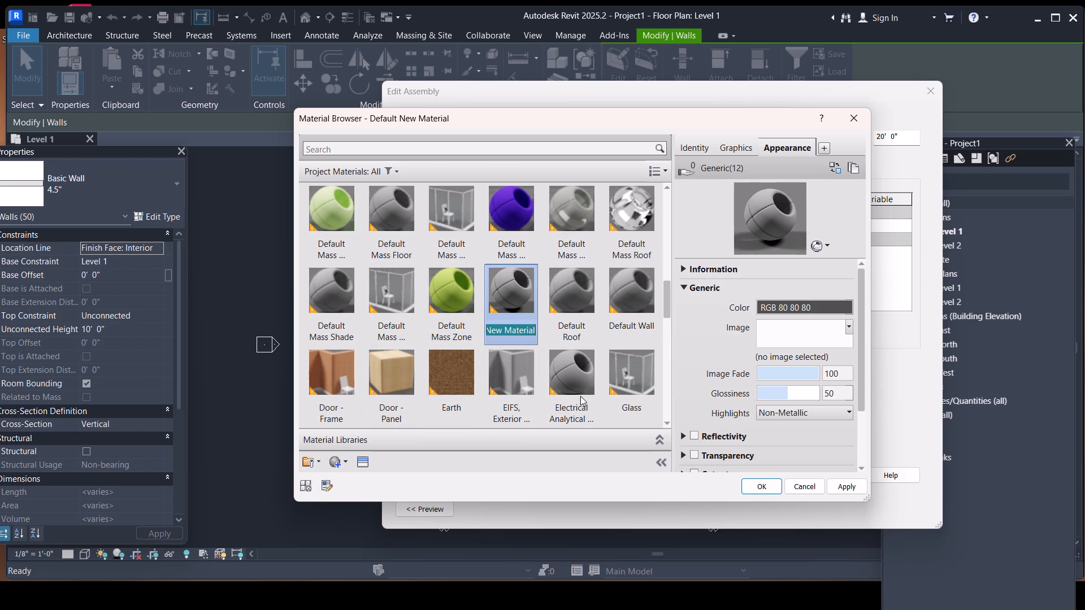
key(BackSpace)
text(4.5" WALL)
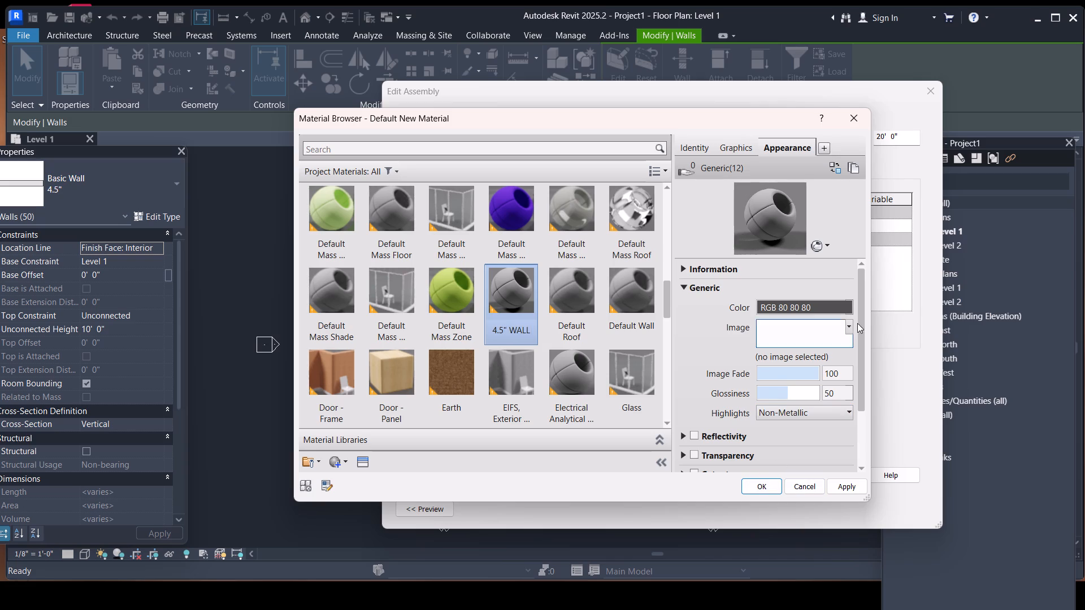
Set the 4.5" WALL material's appearance colour to RGB 250 230 240.
click(848, 308)
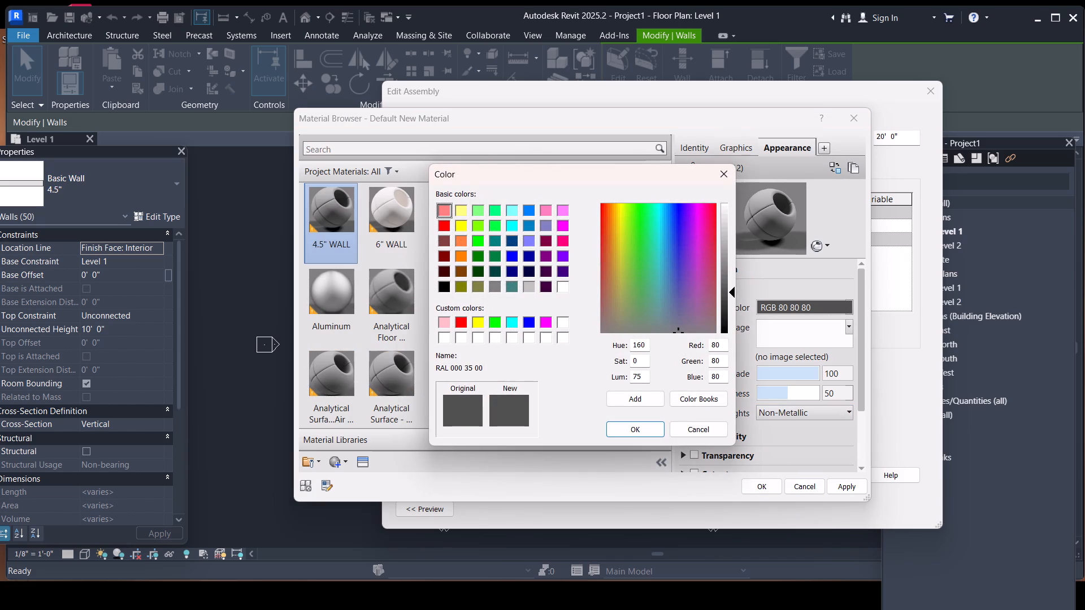
click(720, 346)
key(BackSpace)
key(BackSpace)
text(250)
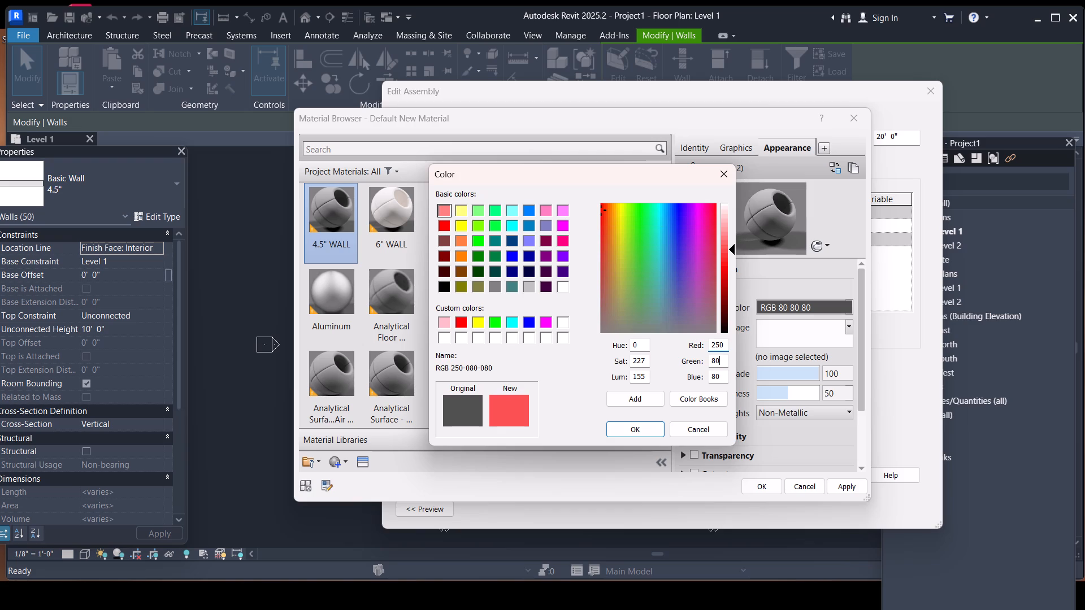
click(723, 363)
key(BackSpace)
key(BackSpace)
key(BackSpace)
text(230)
click(723, 376)
key(BackSpace)
key(BackSpace)
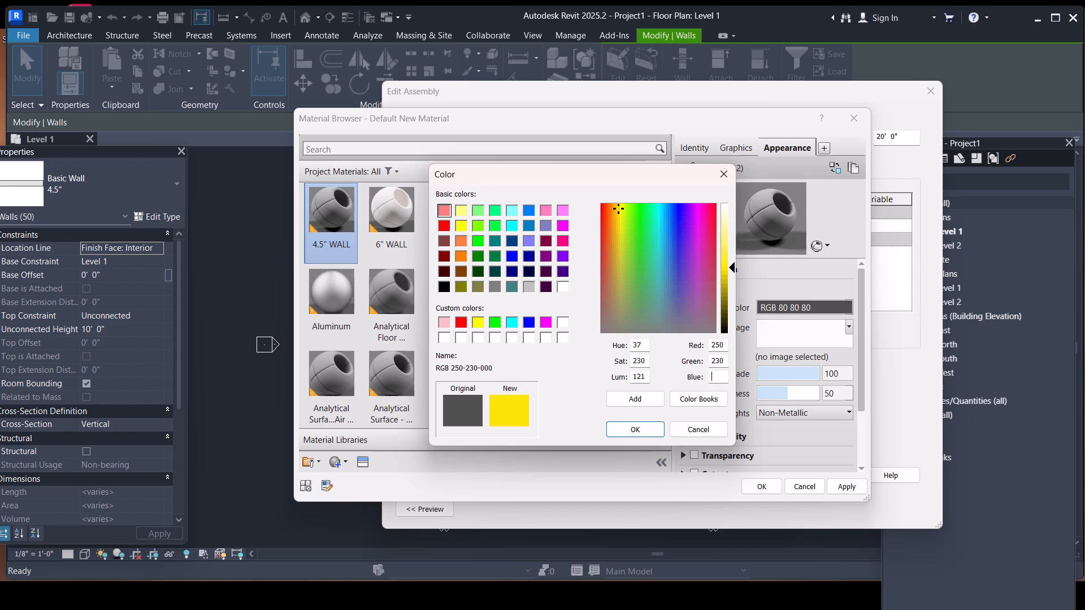
text(240)
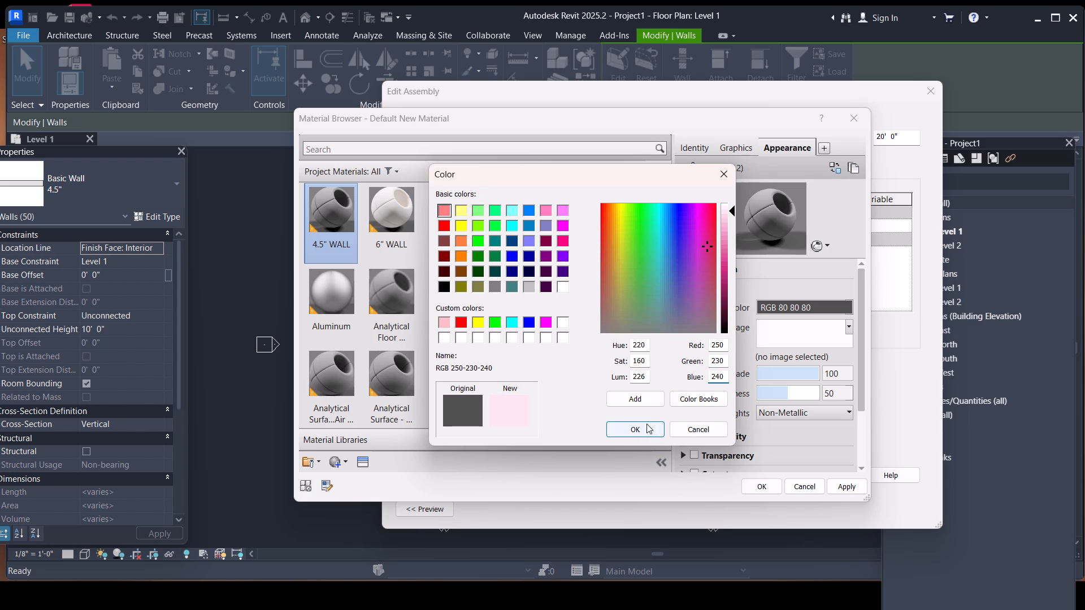
click(642, 426)
Apply the 4.5" WALL material to the 4.5" wall type's structure and deselect the walls.
click(751, 489)
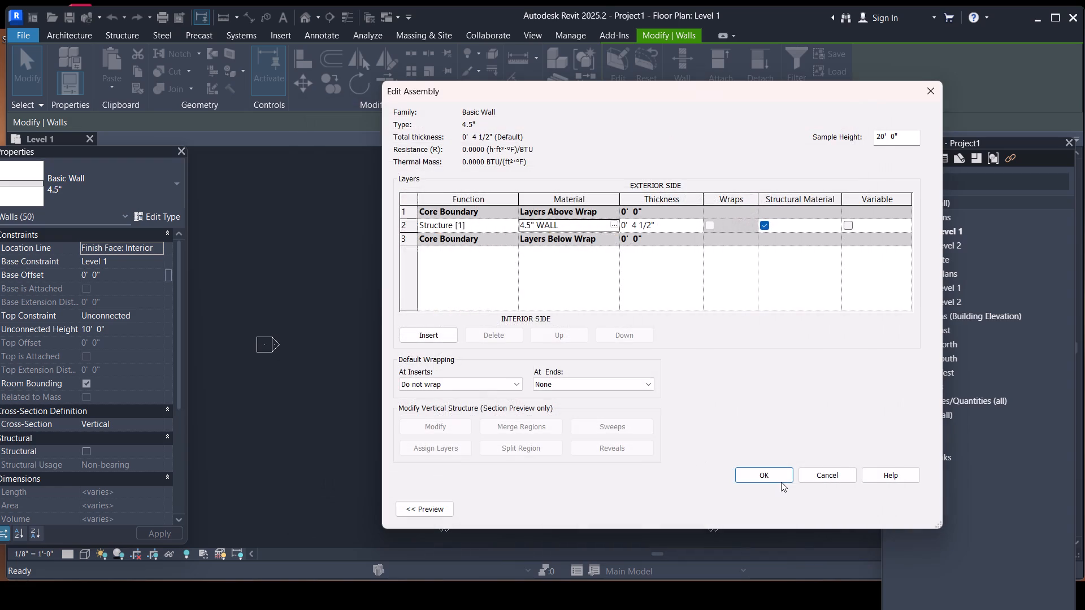
click(779, 480)
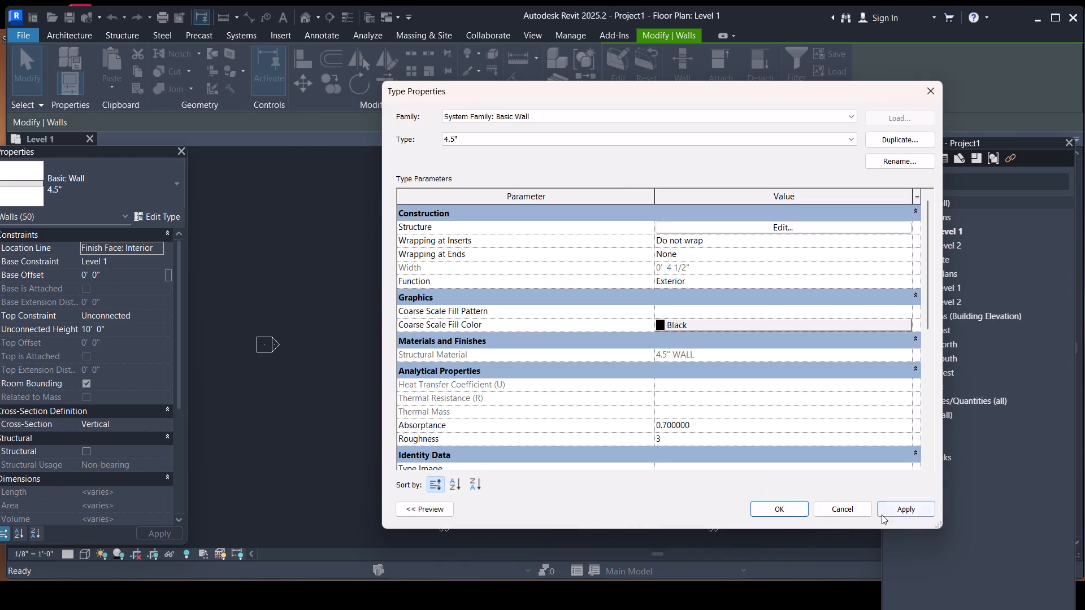
click(882, 515)
click(781, 504)
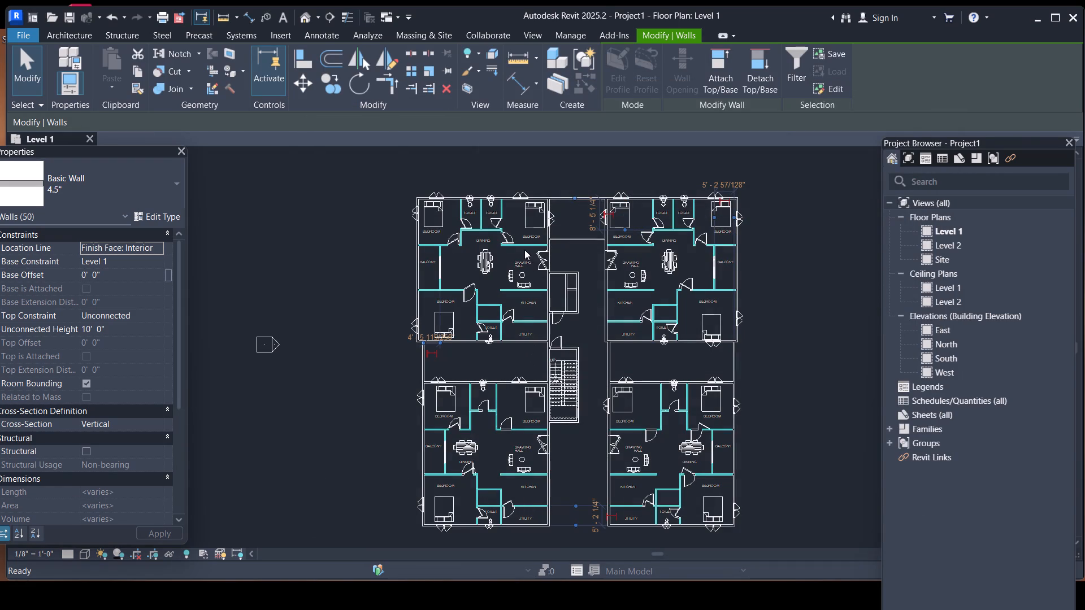
key(Escape)
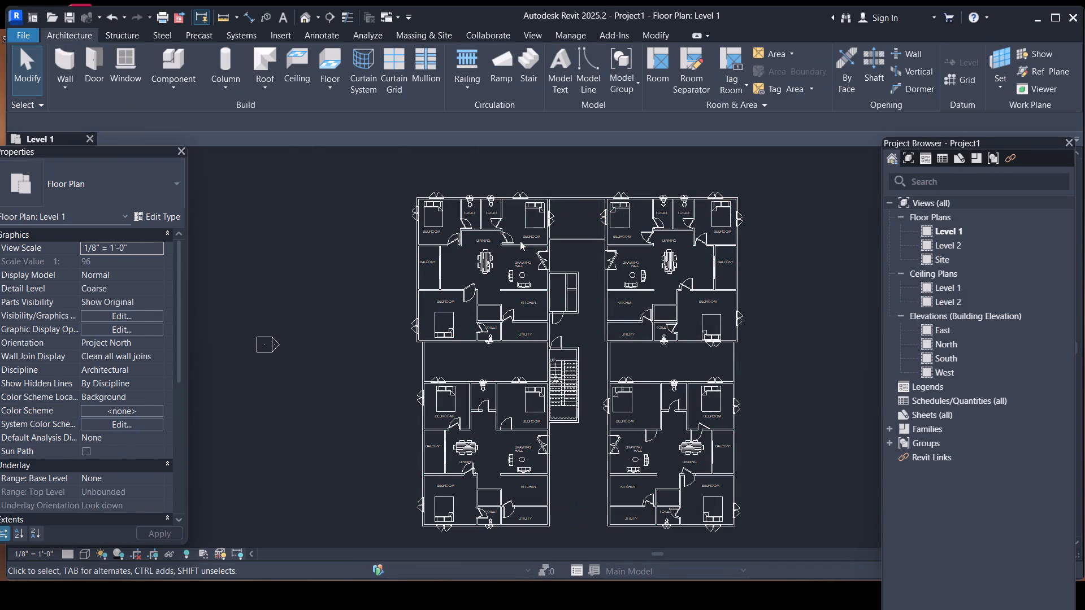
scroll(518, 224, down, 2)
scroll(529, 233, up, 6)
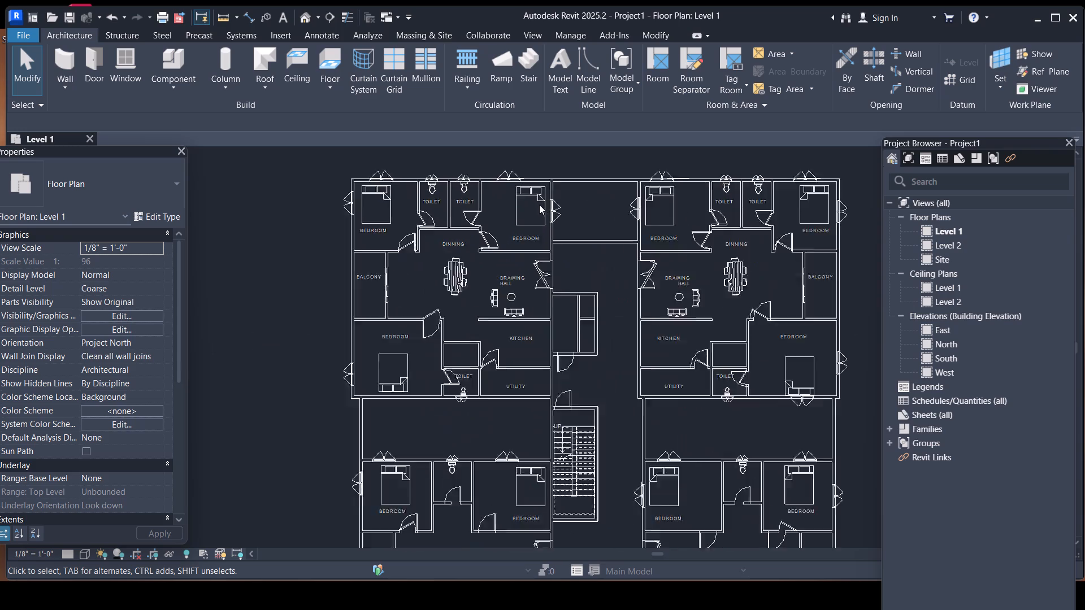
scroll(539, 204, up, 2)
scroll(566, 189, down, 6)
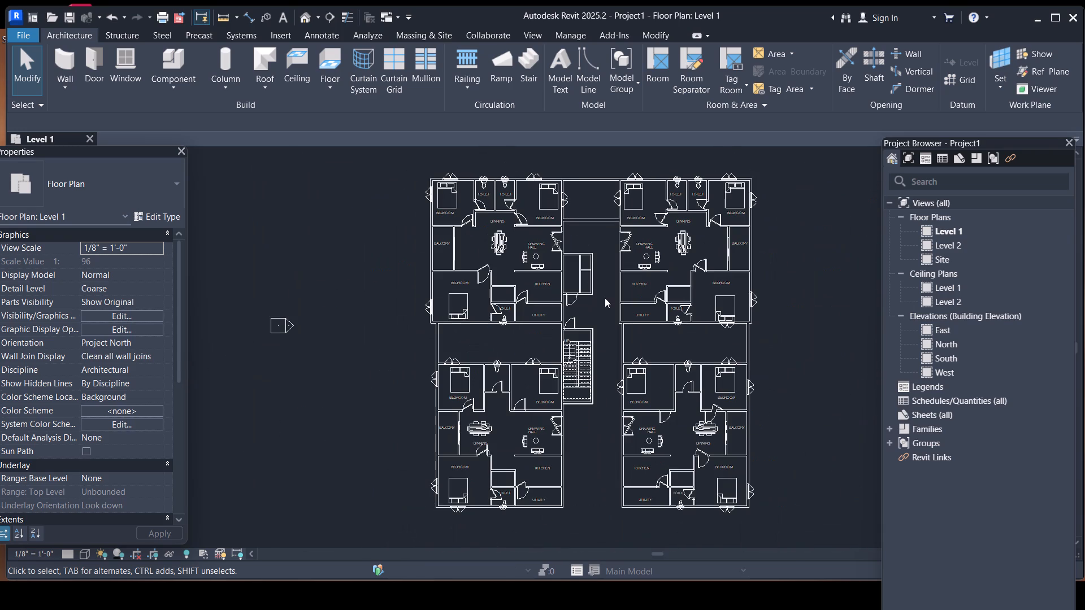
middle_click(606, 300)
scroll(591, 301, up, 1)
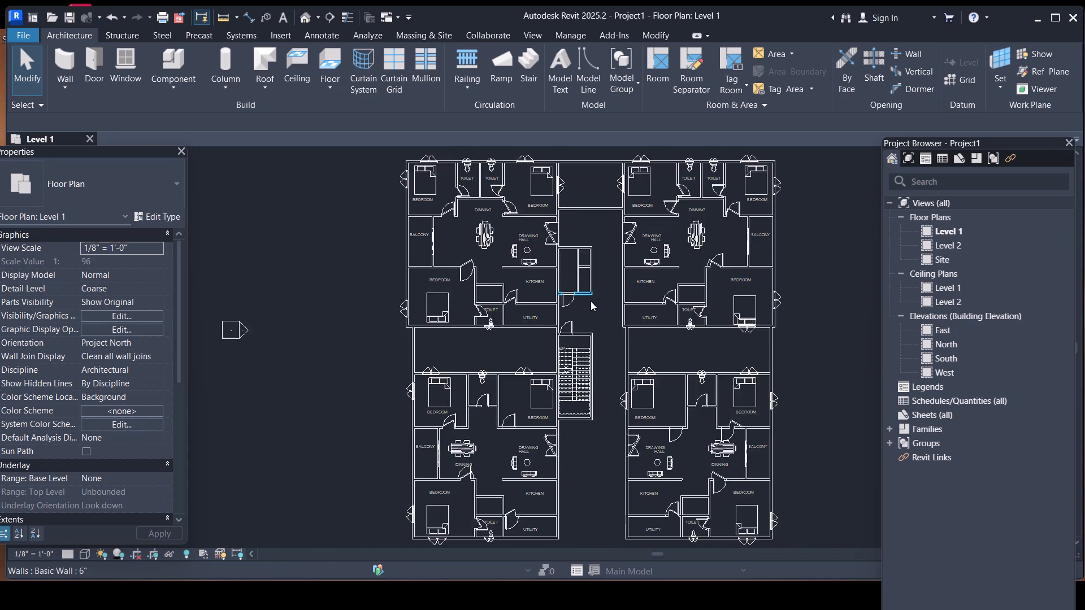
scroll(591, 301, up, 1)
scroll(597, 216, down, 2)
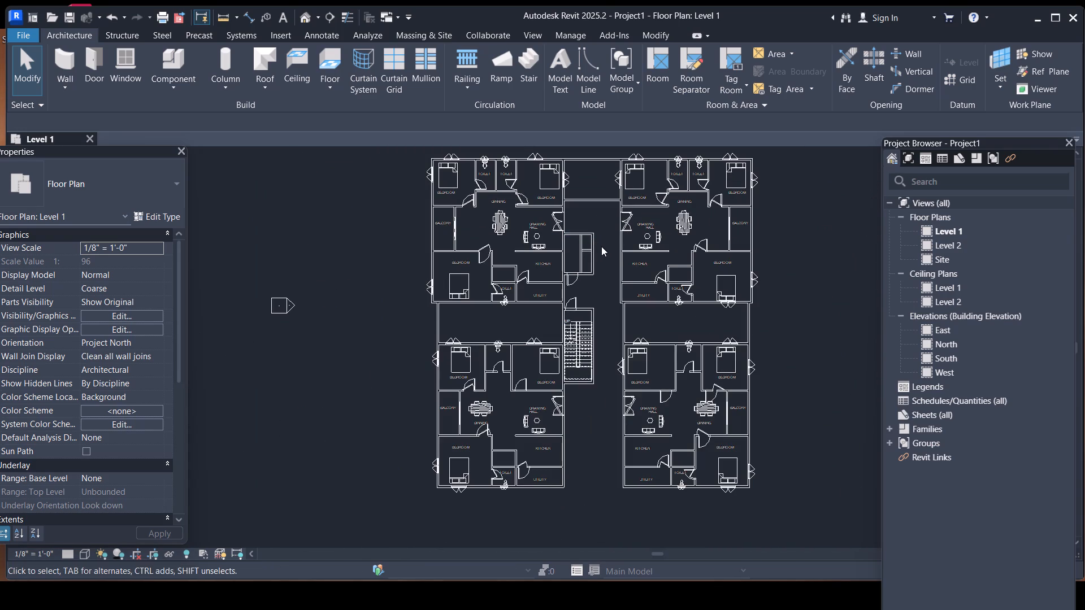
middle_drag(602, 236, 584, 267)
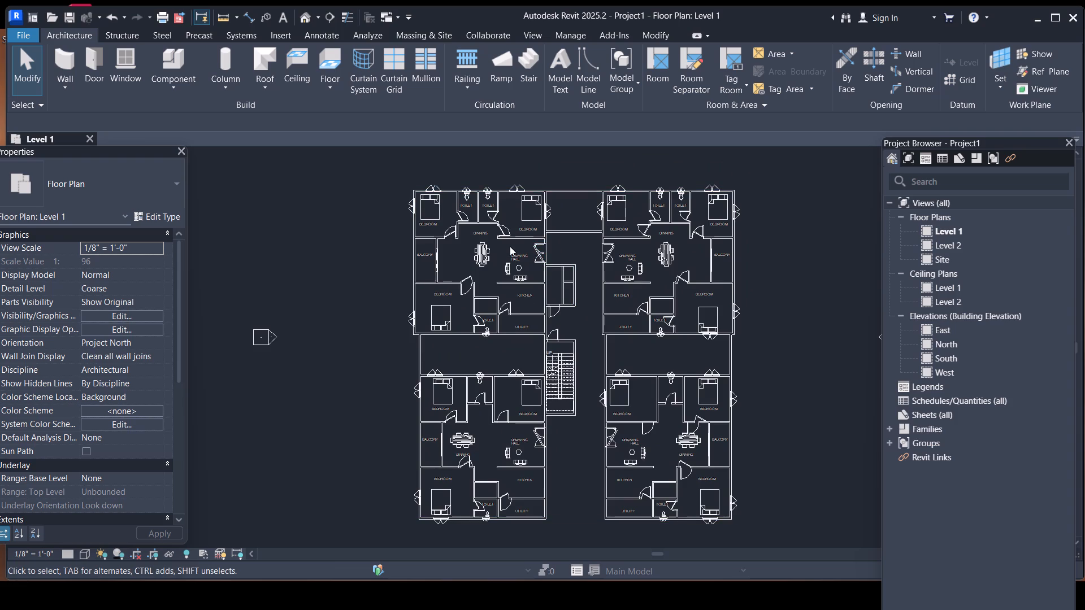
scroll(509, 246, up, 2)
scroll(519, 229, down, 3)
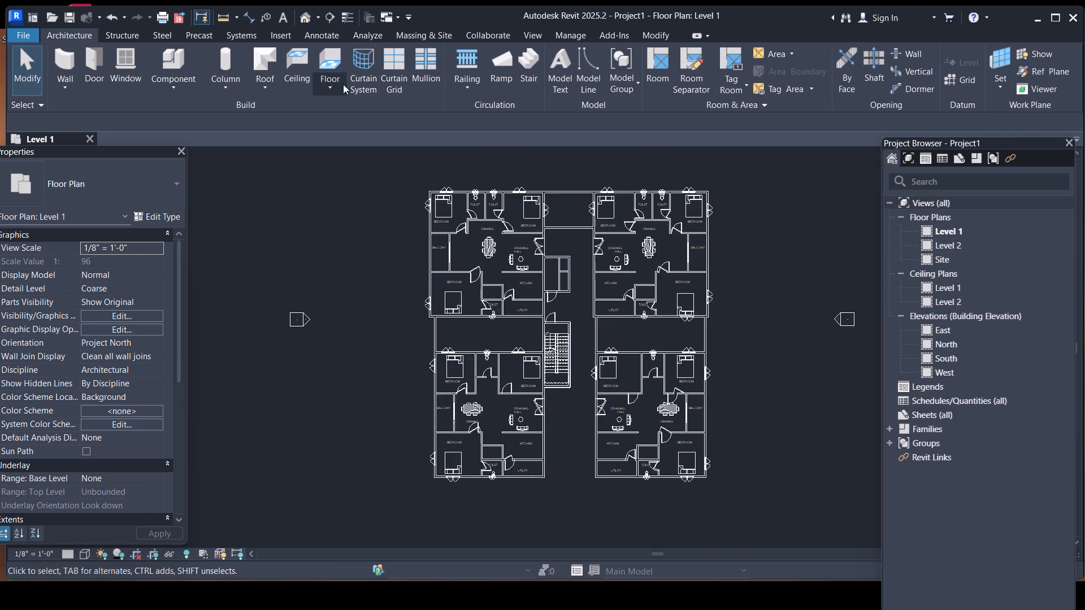
Start a roof by footprint on Level 2 and duplicate the Generic - 12" roof type as SLAB.
click(265, 89)
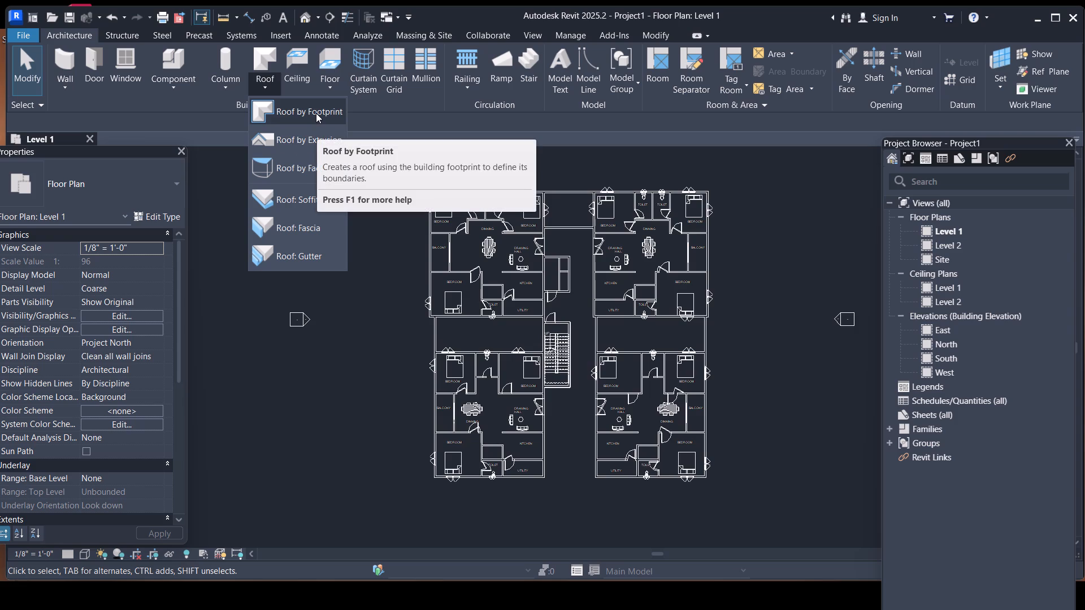
click(316, 112)
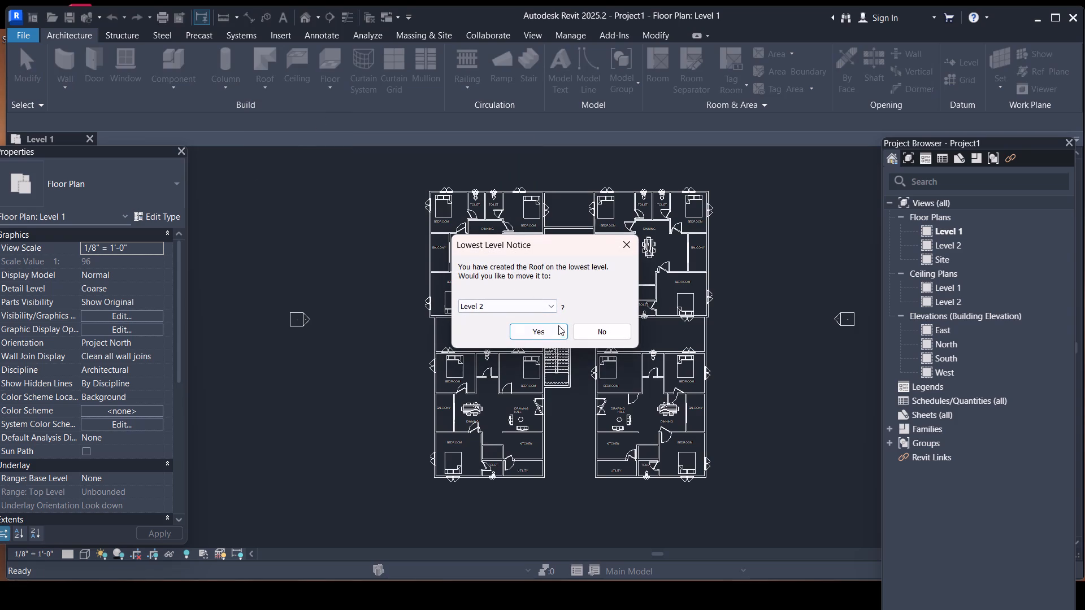
click(555, 330)
click(161, 216)
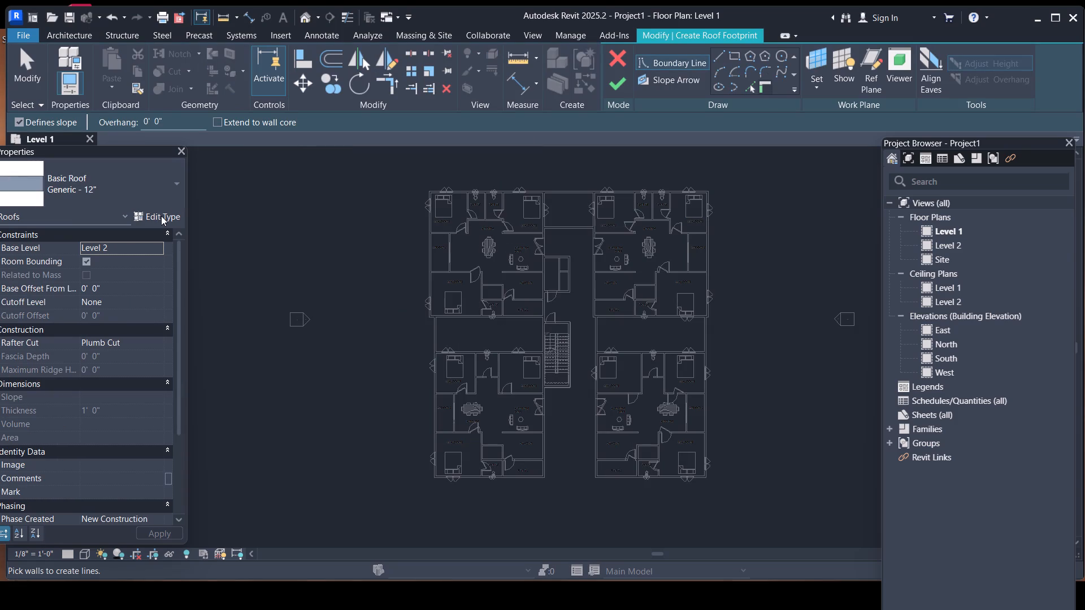
click(899, 141)
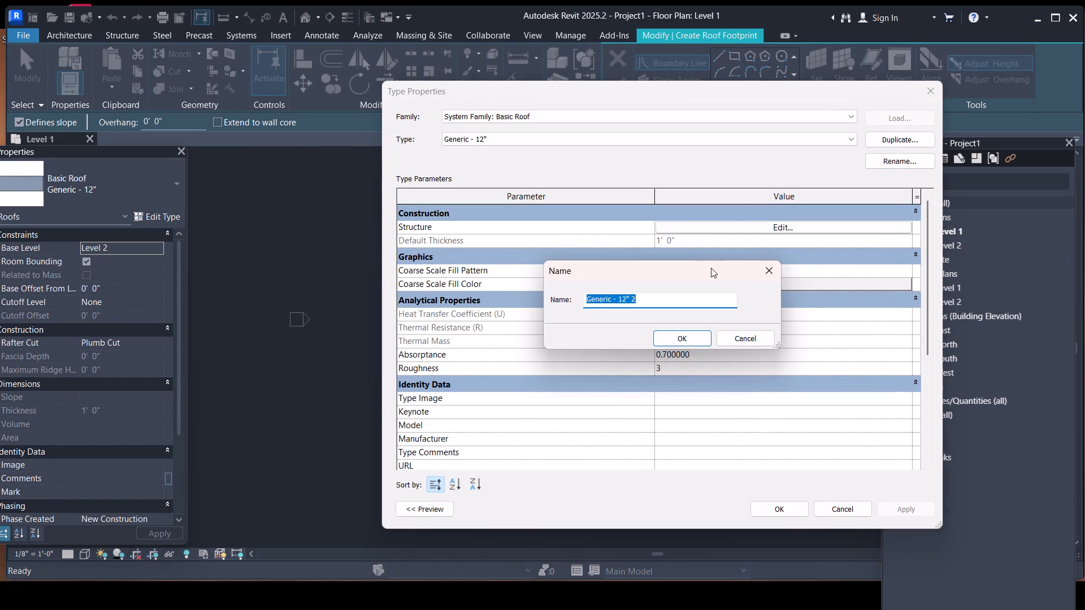
key(BackSpace)
text(SLAB)
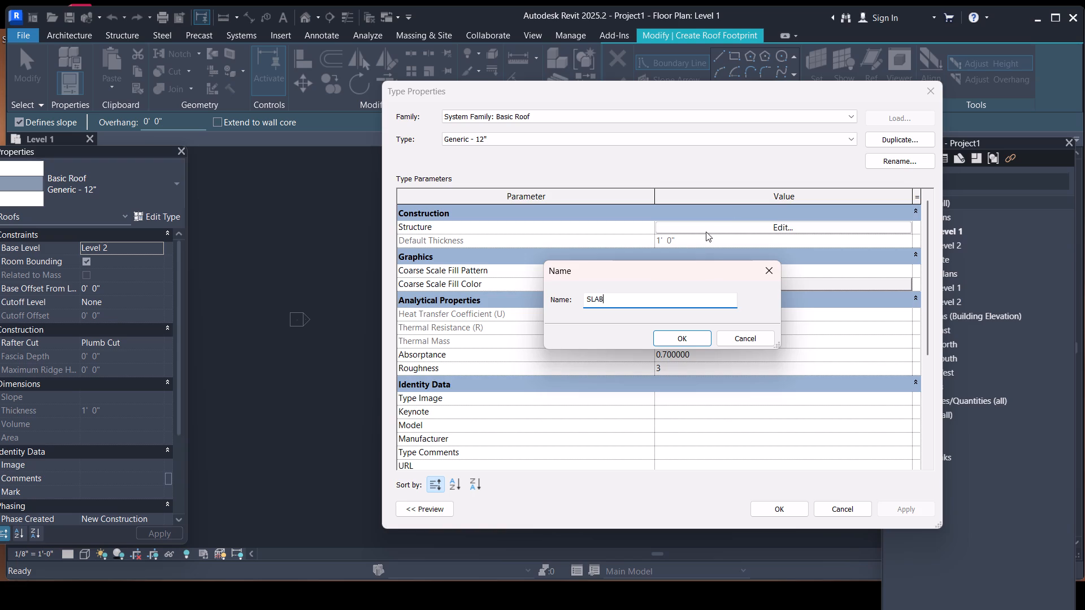
click(683, 335)
Set the thickness of the SLAB roof type's structure layer to 6'.
click(720, 226)
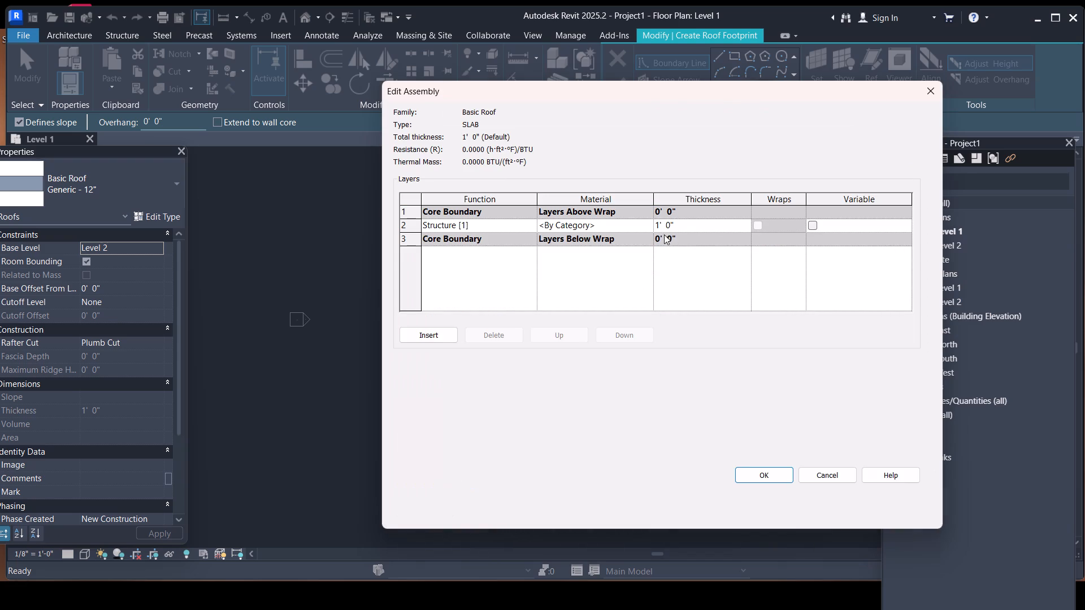
click(687, 226)
key(BackSpace)
text(6')
Create a new material named SLAB for the SLAB roof type's structure layer.
click(650, 227)
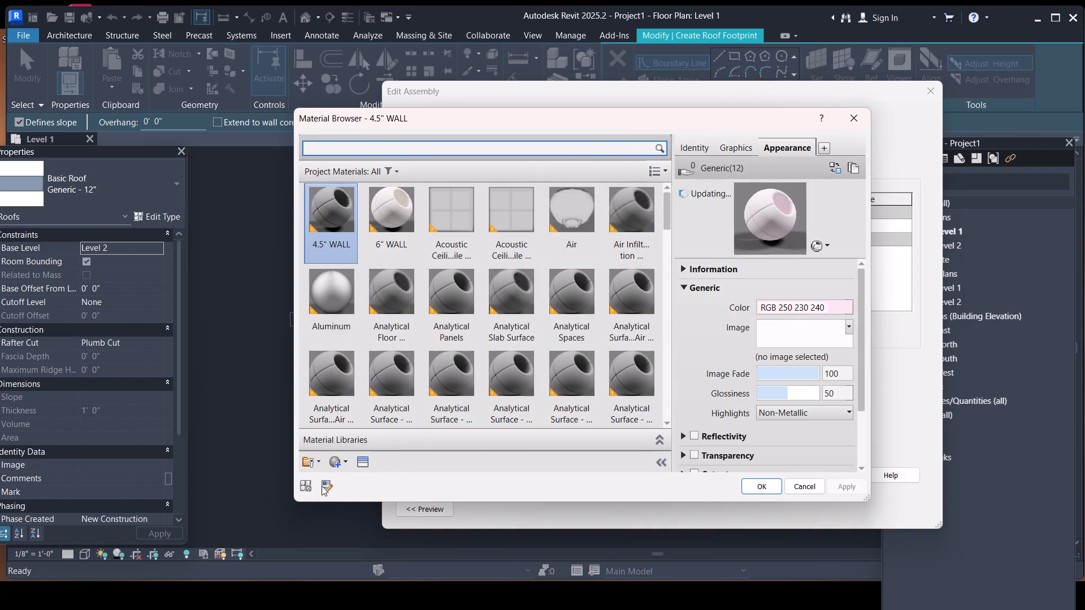
click(332, 468)
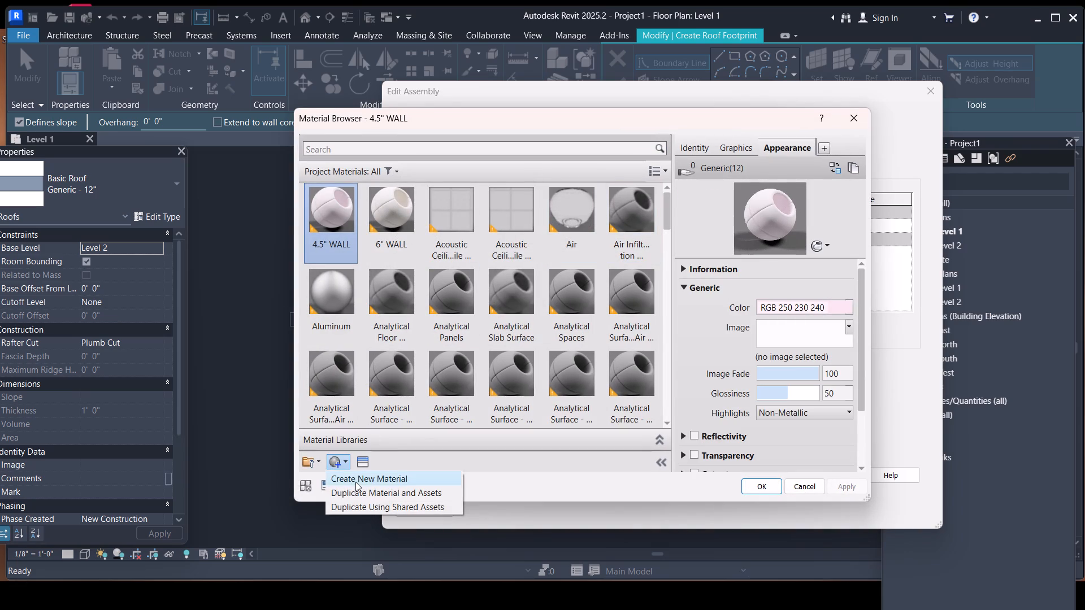
click(355, 482)
right_click(578, 331)
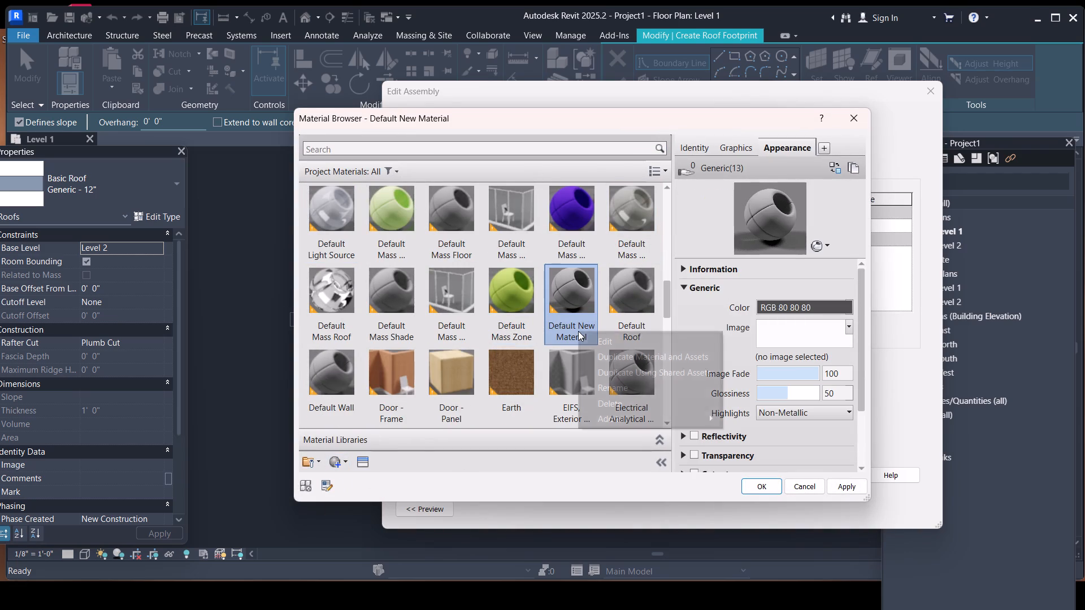
click(623, 390)
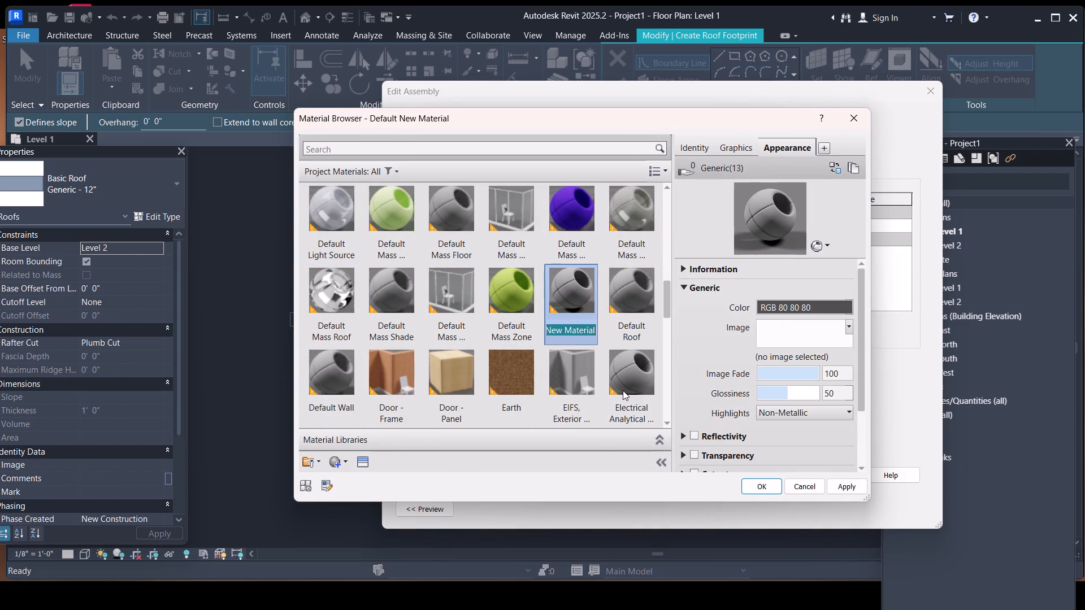
key(BackSpace)
text(SLAB)
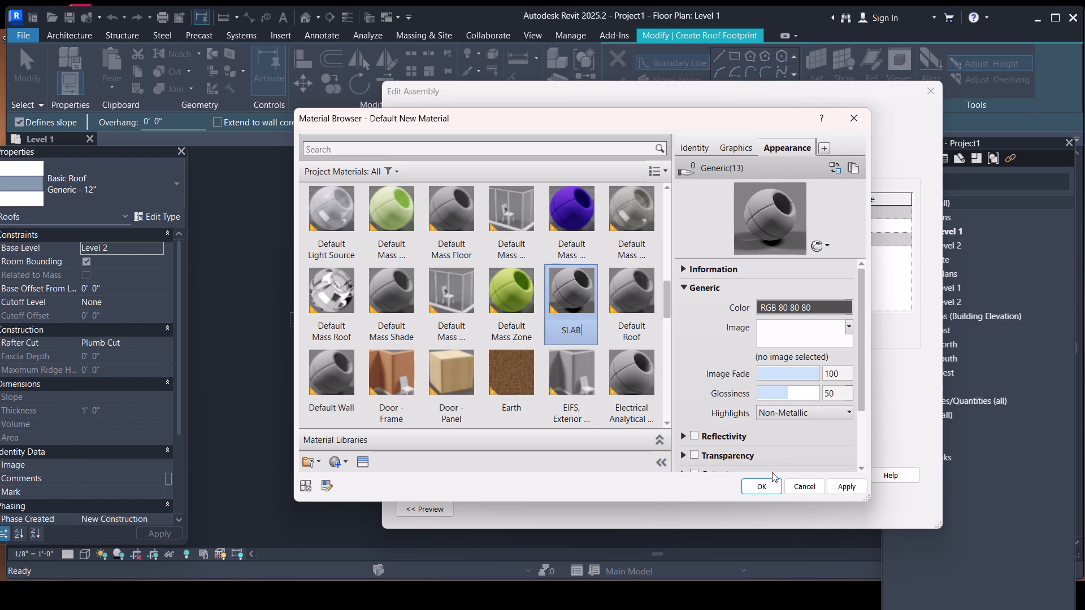
Set the SLAB material's appearance colour to black (RGB 0 0 0) and apply it to the SLAB roof type.
click(846, 306)
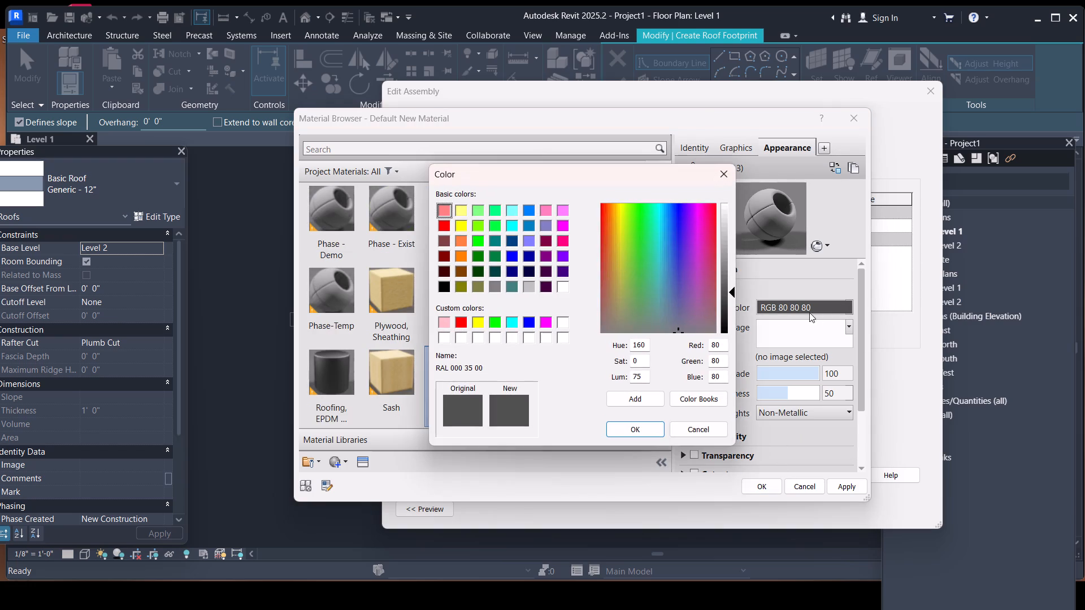
click(438, 286)
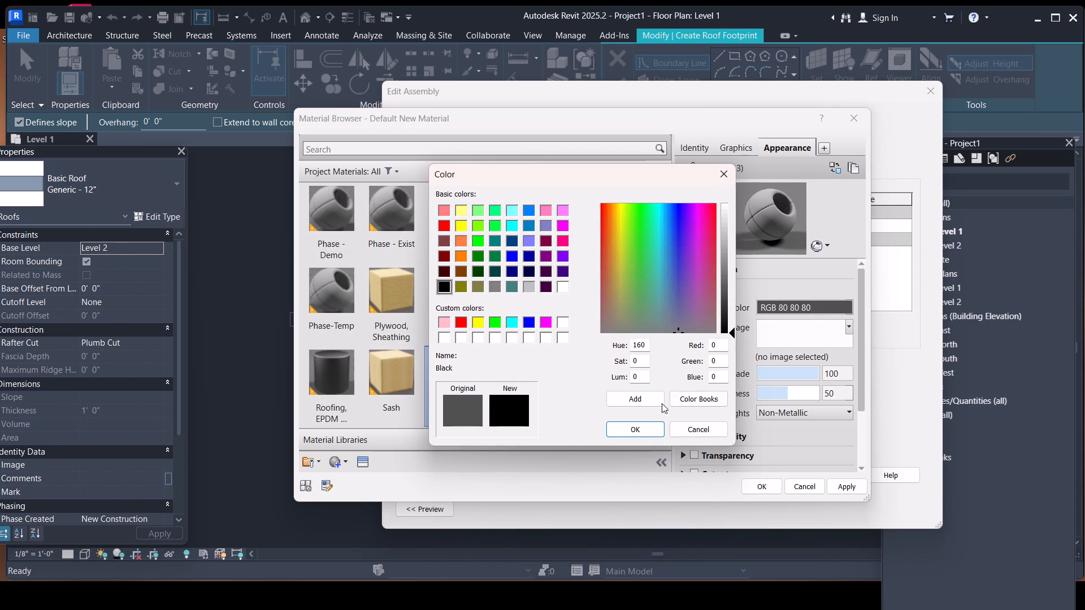
click(639, 430)
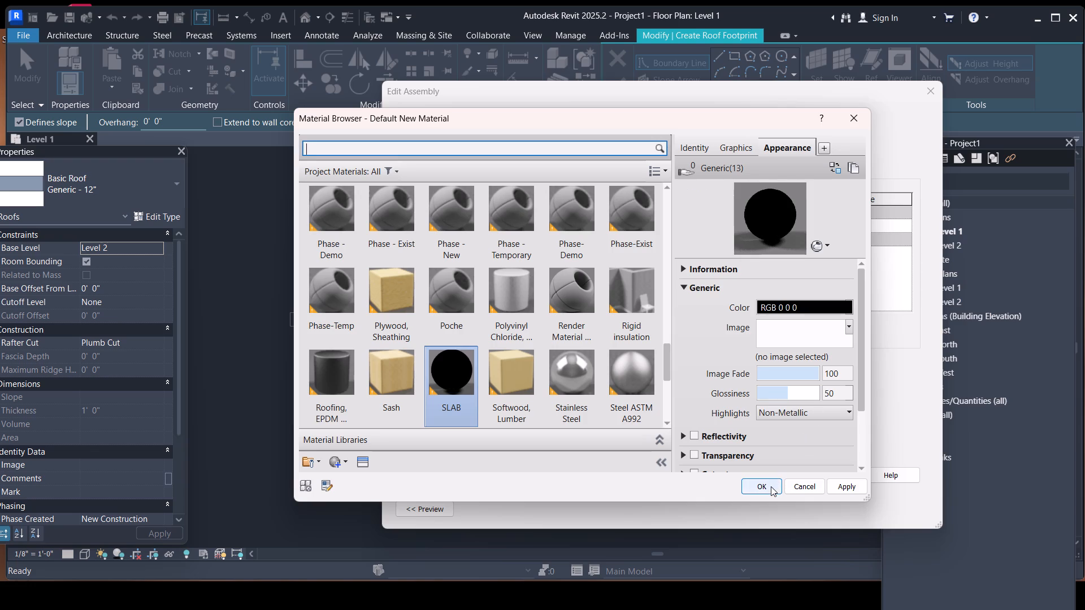
click(848, 486)
click(766, 489)
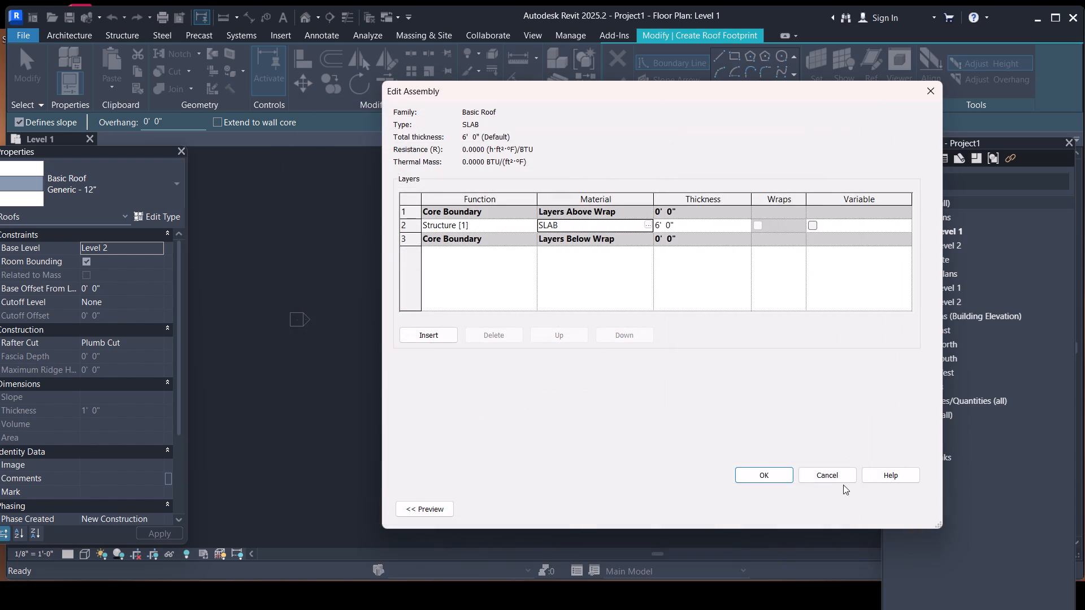
click(770, 469)
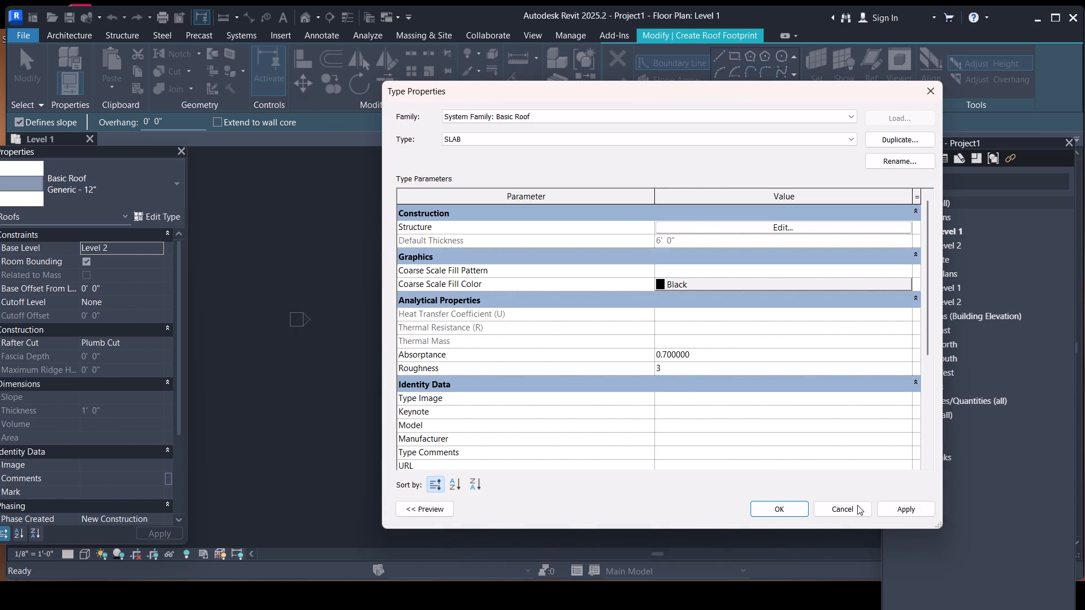
click(904, 510)
click(786, 502)
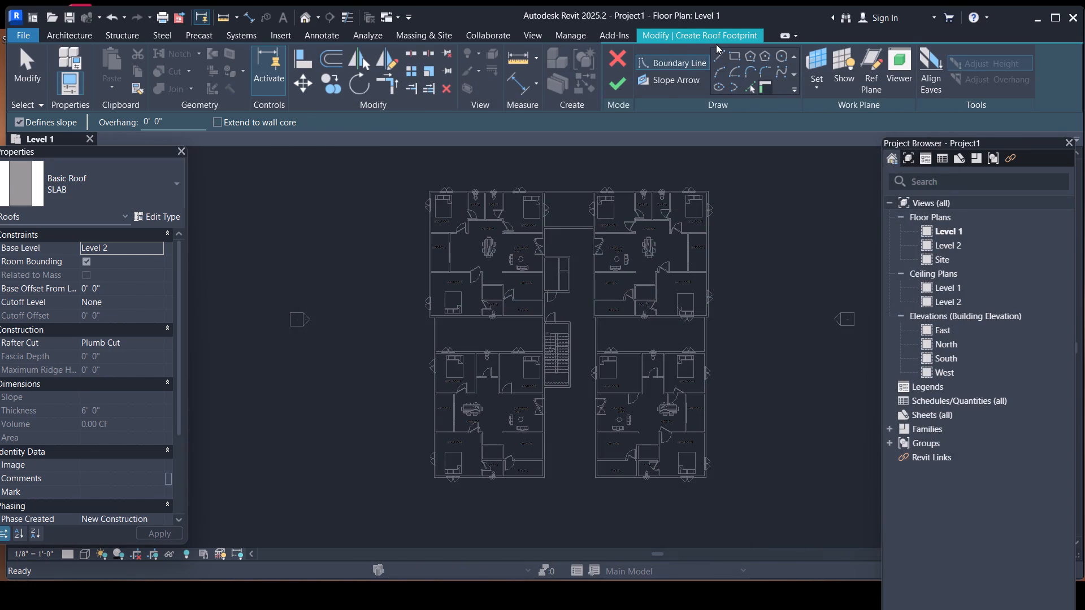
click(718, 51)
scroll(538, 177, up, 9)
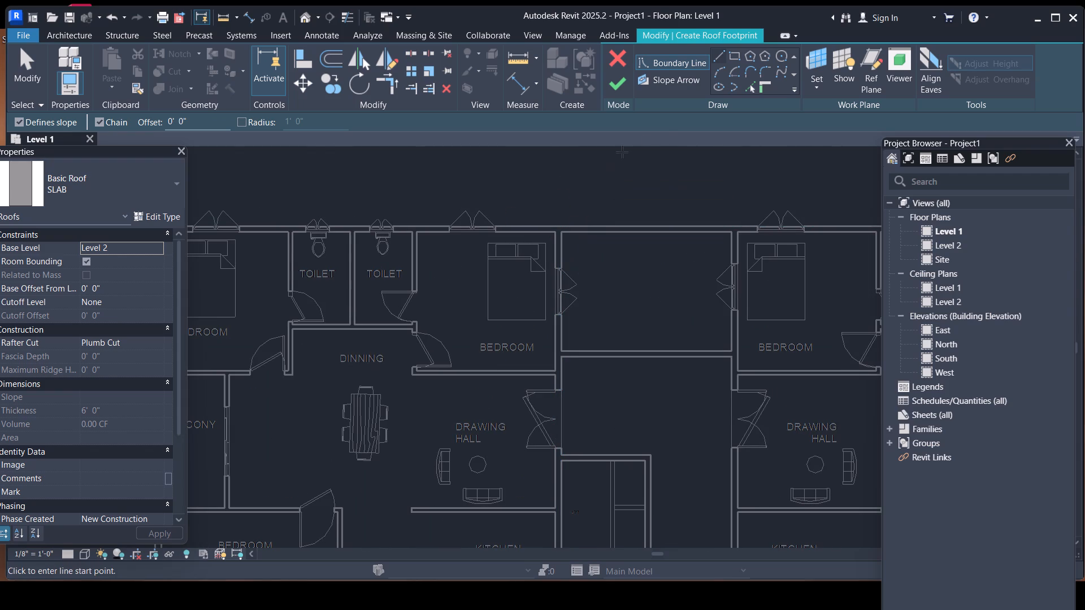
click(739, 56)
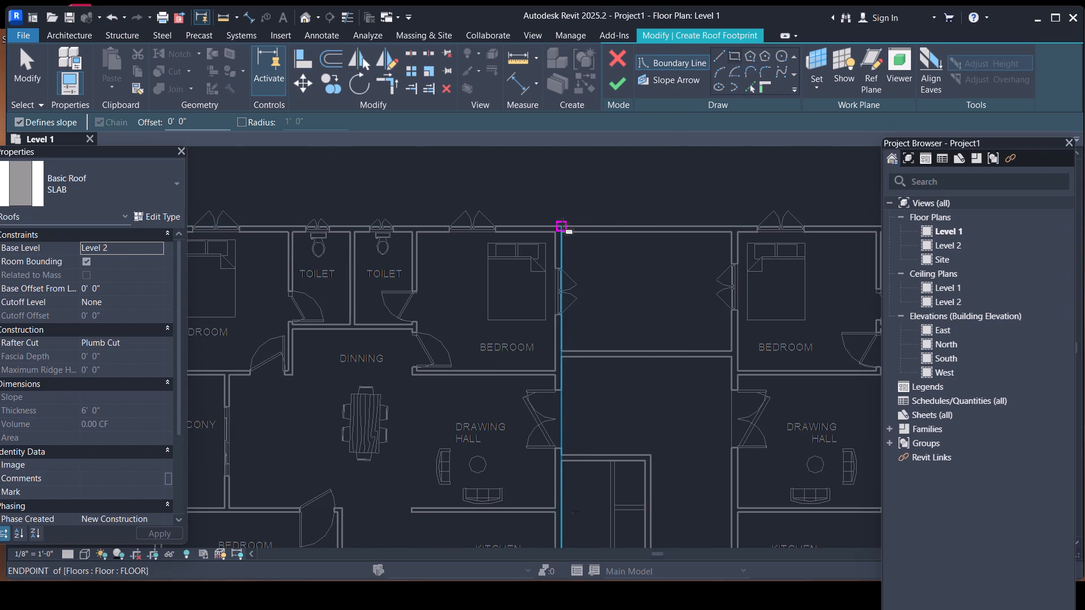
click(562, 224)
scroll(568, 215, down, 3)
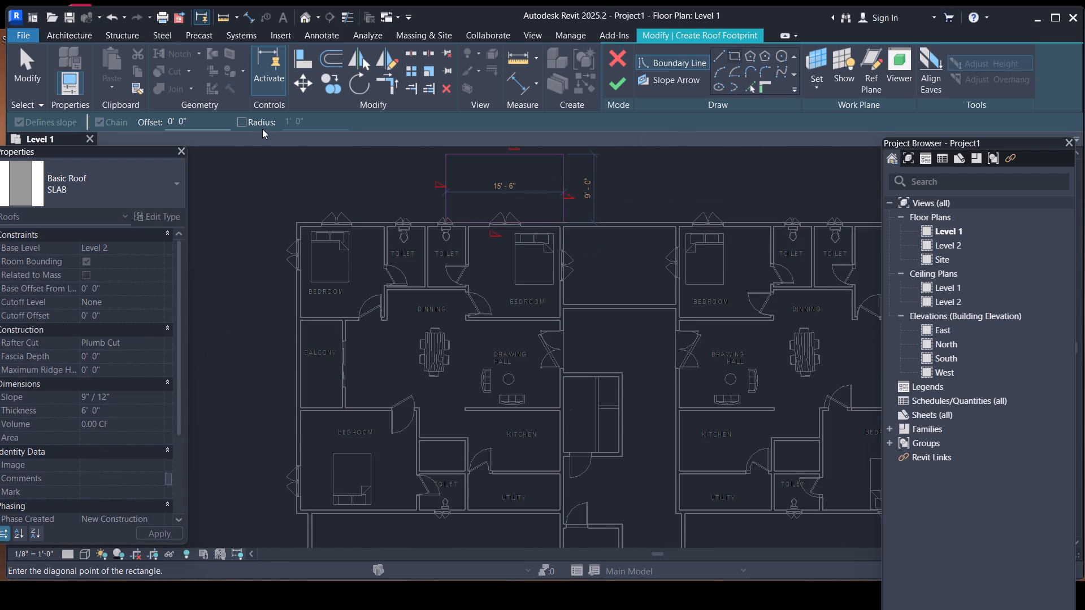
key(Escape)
Duplicate the Generic - 12" roof type under the name SLAB. with a trailing period.
click(180, 183)
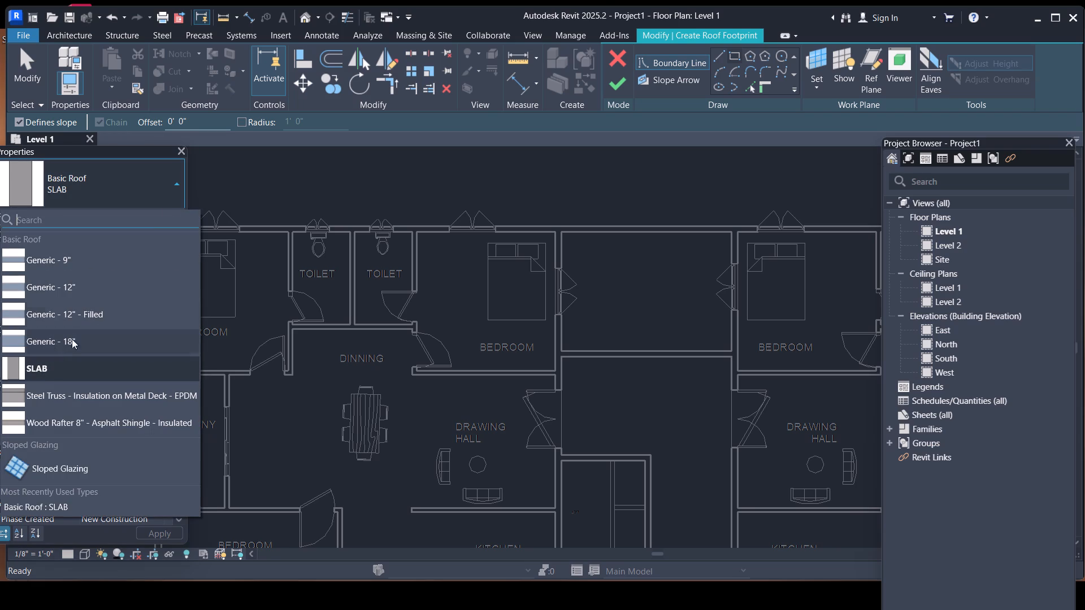
click(84, 287)
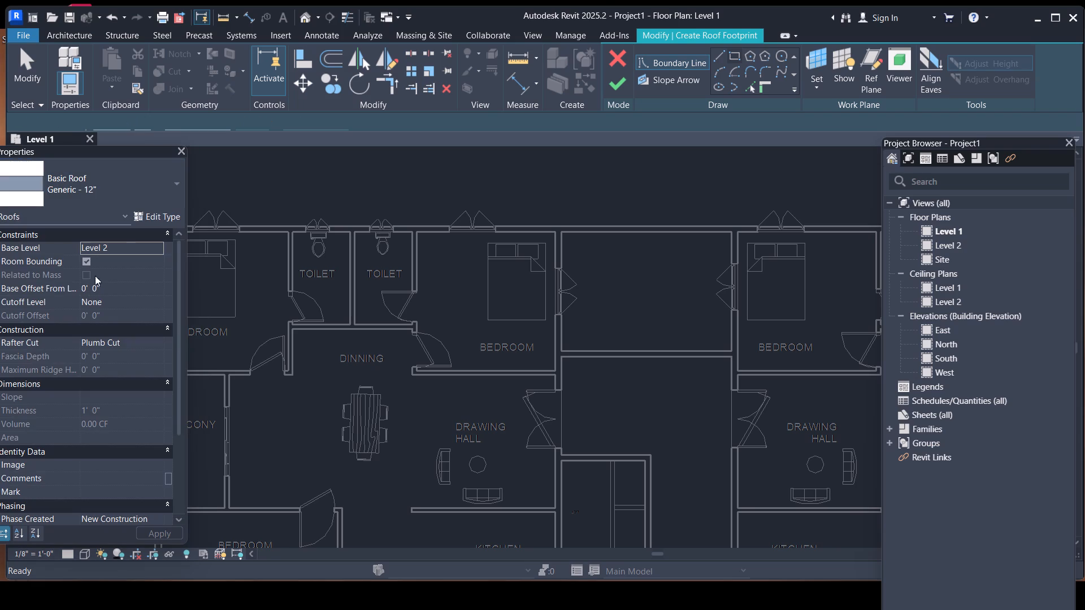
click(163, 213)
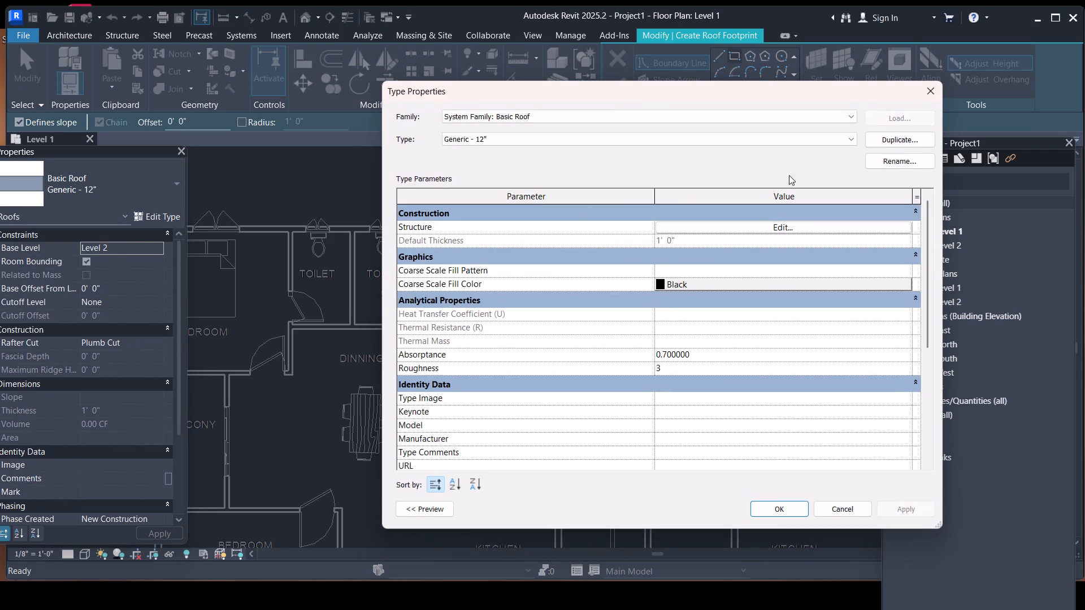
click(884, 141)
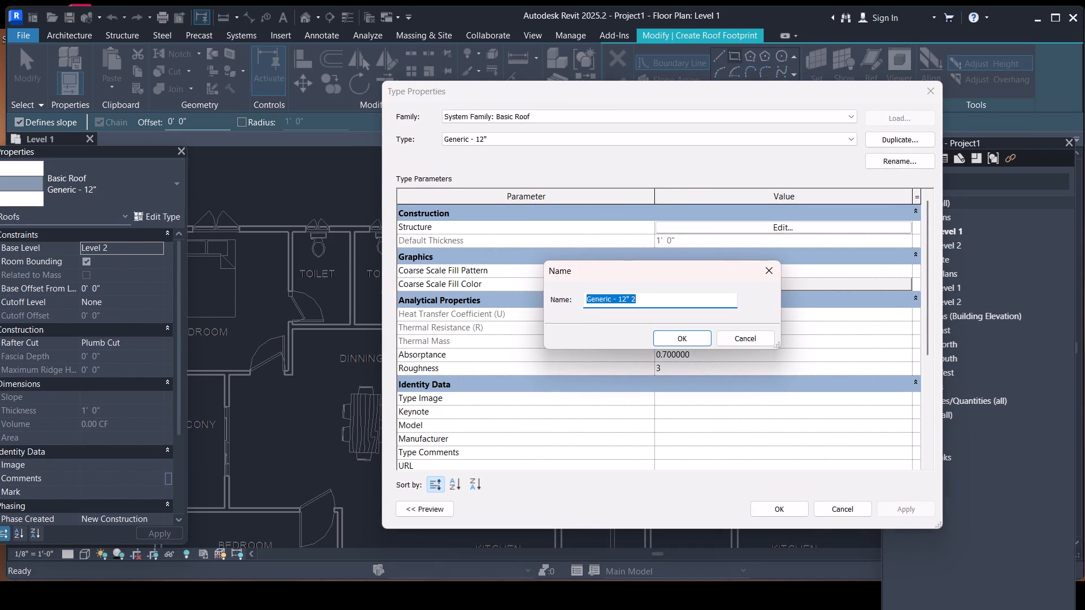
key(BackSpace)
text(SLAB.)
click(691, 339)
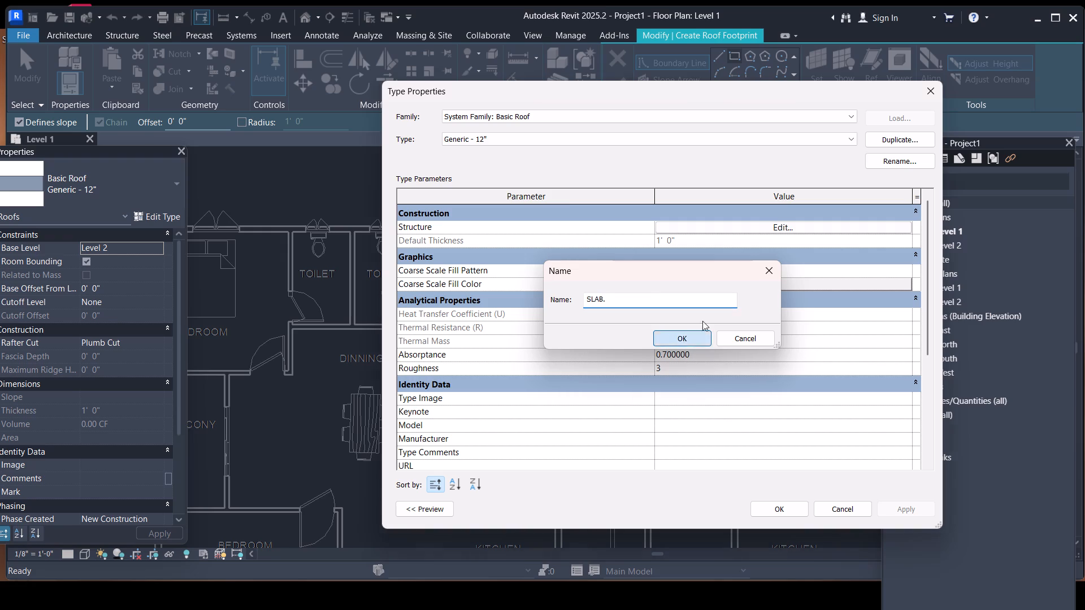
Give the SLAB. roof type's structure layer a 6' thickness and the SLAB material.
click(724, 230)
click(691, 224)
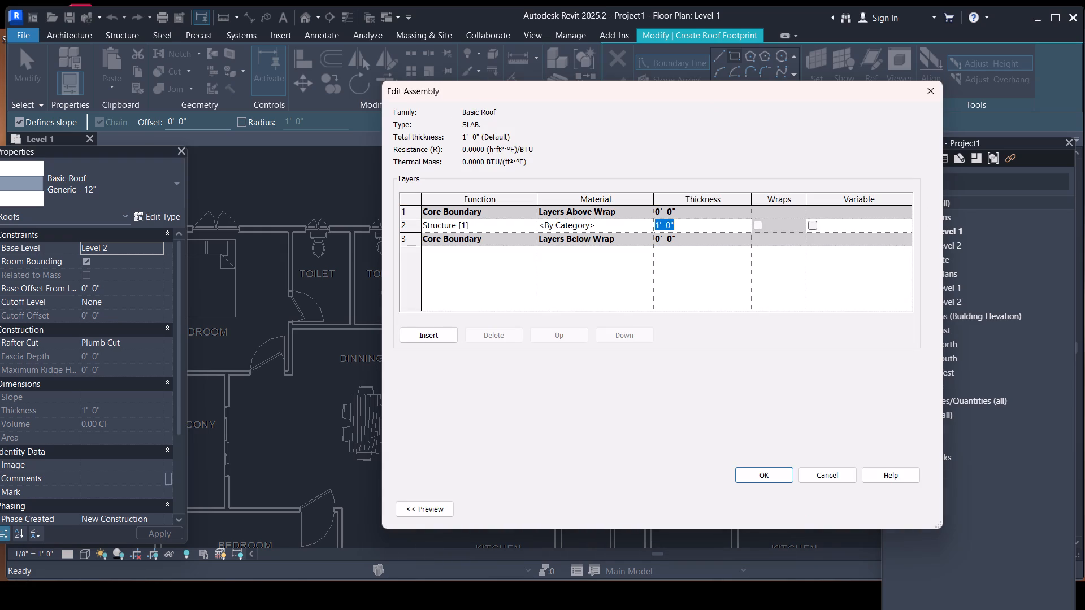
key(BackSpace)
text(6')
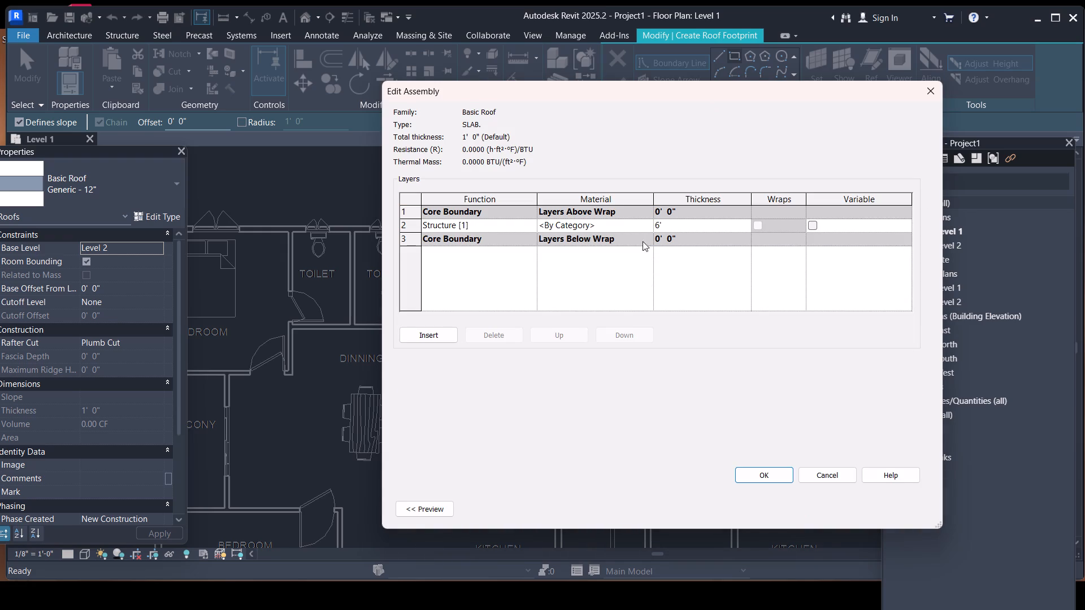
click(634, 230)
click(648, 227)
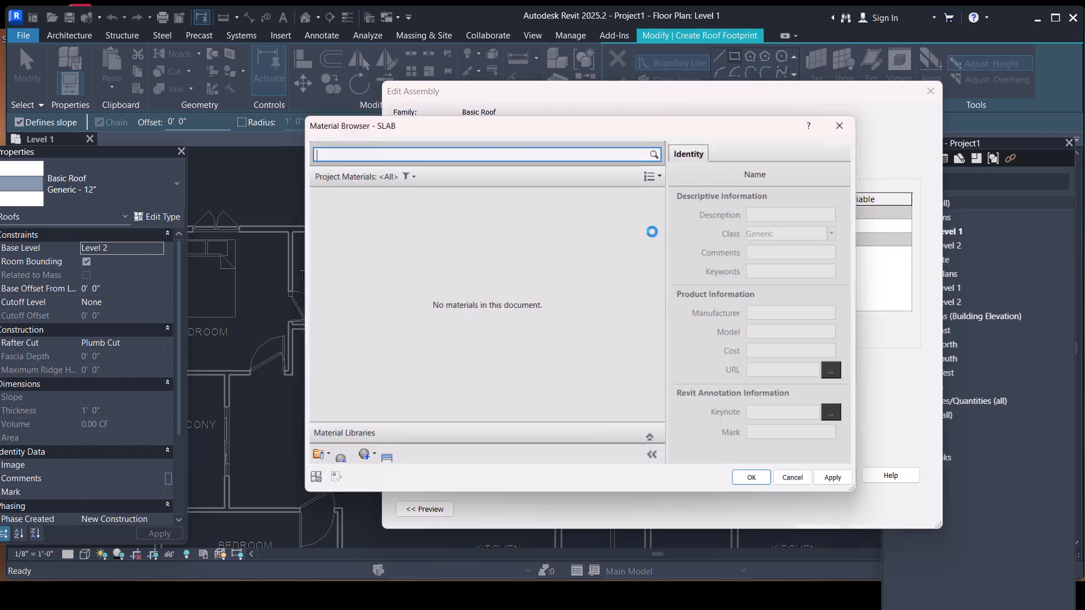
click(450, 308)
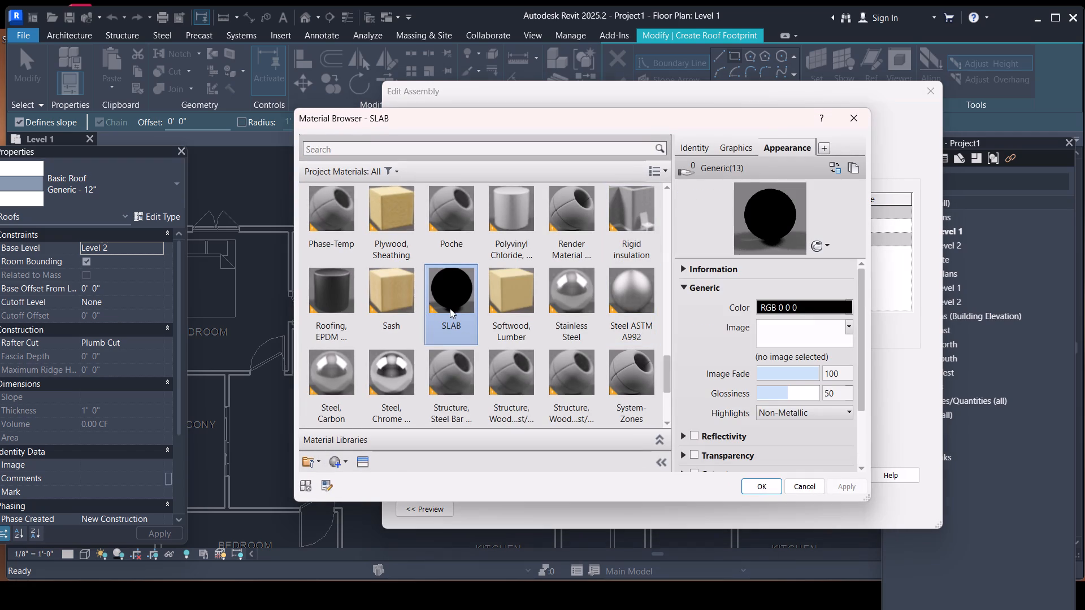
click(767, 487)
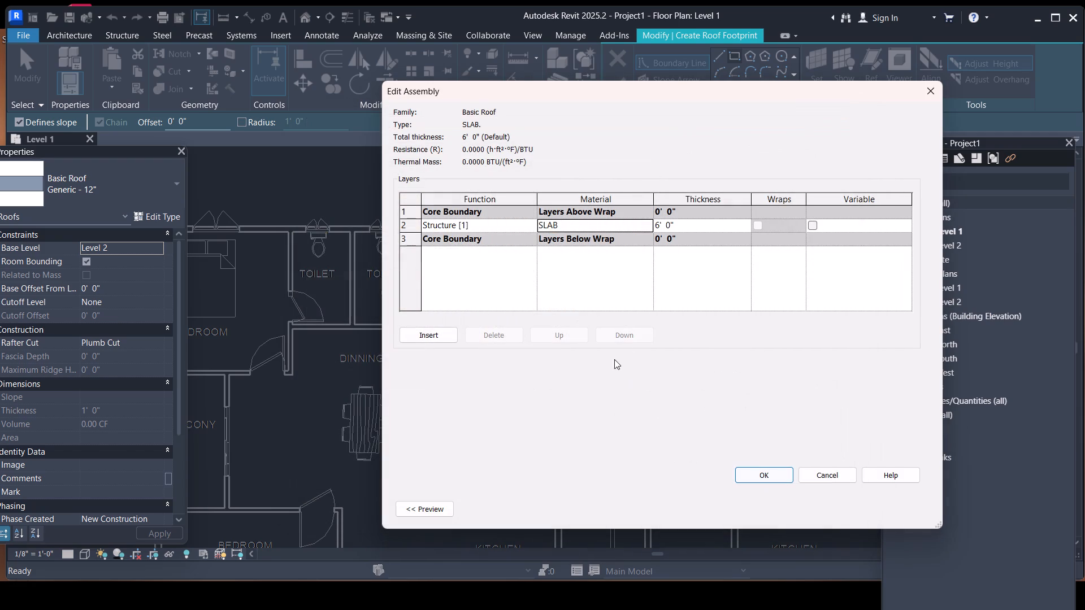
click(769, 477)
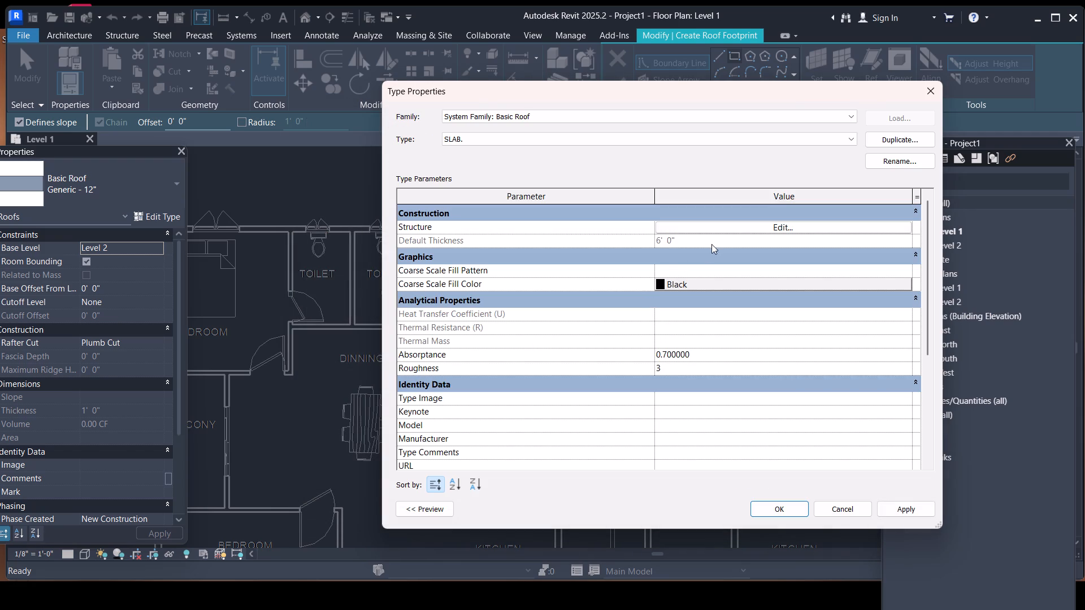
click(910, 512)
click(774, 512)
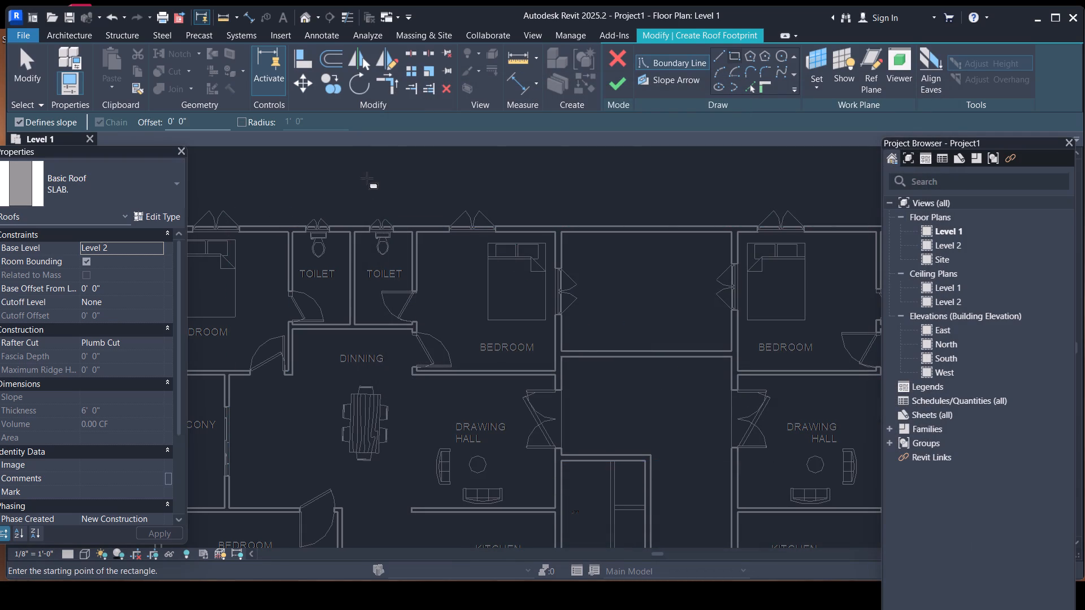
Switch to the SLAB roof type without the period and set its structure layer thickness to 6".
scroll(568, 188, down, 2)
click(159, 182)
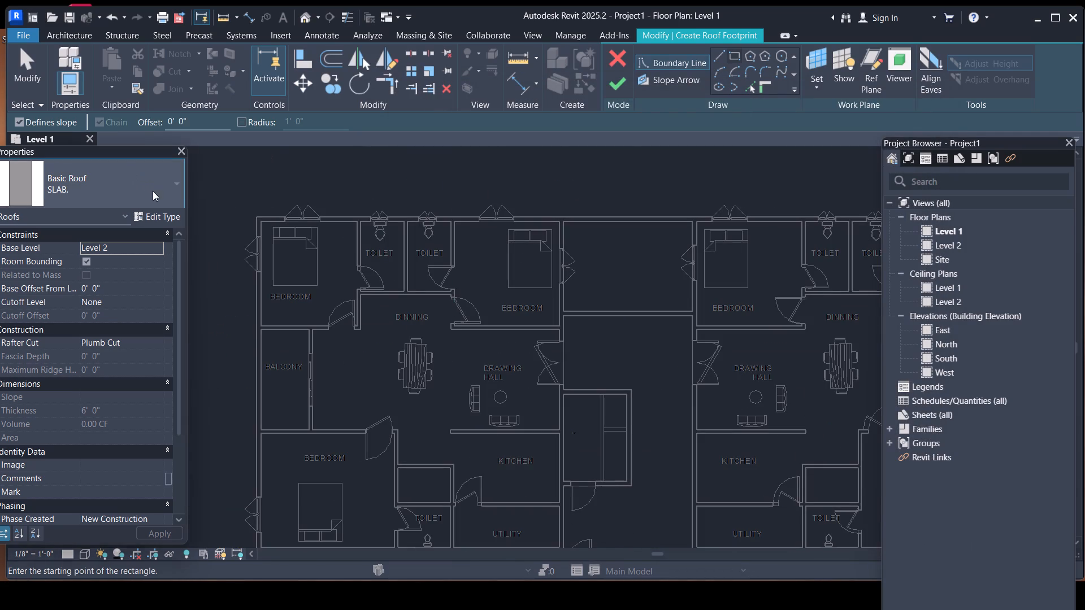
double_click(101, 292)
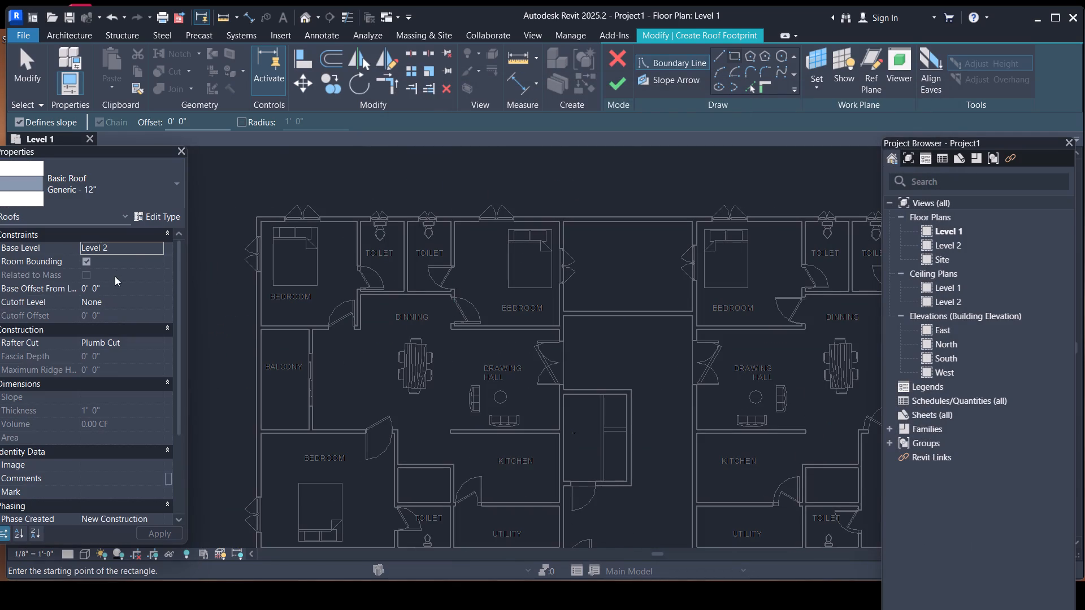
click(167, 185)
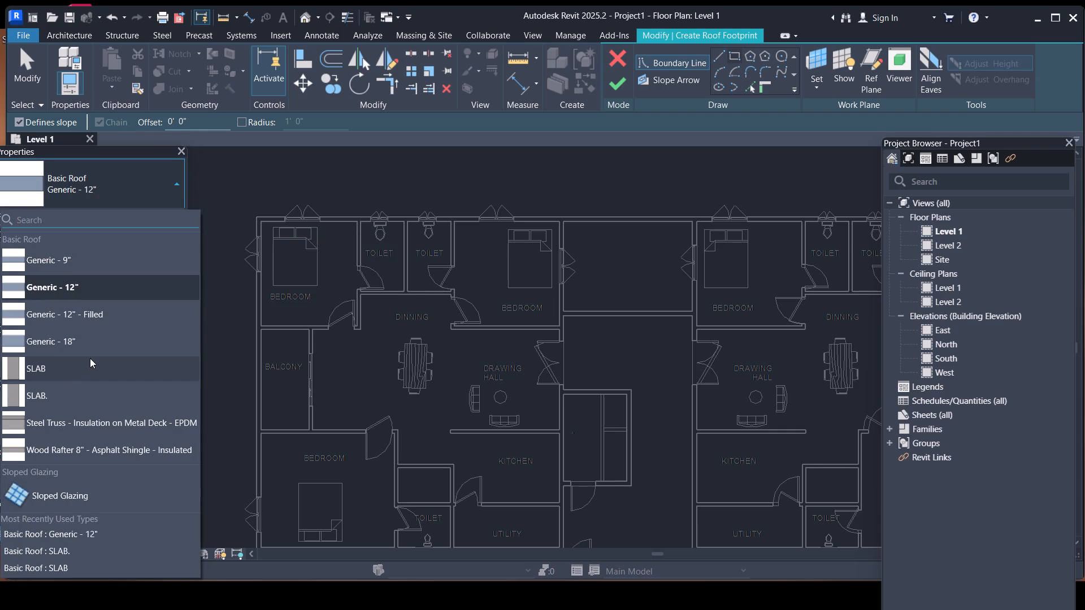
right_click(90, 358)
click(93, 368)
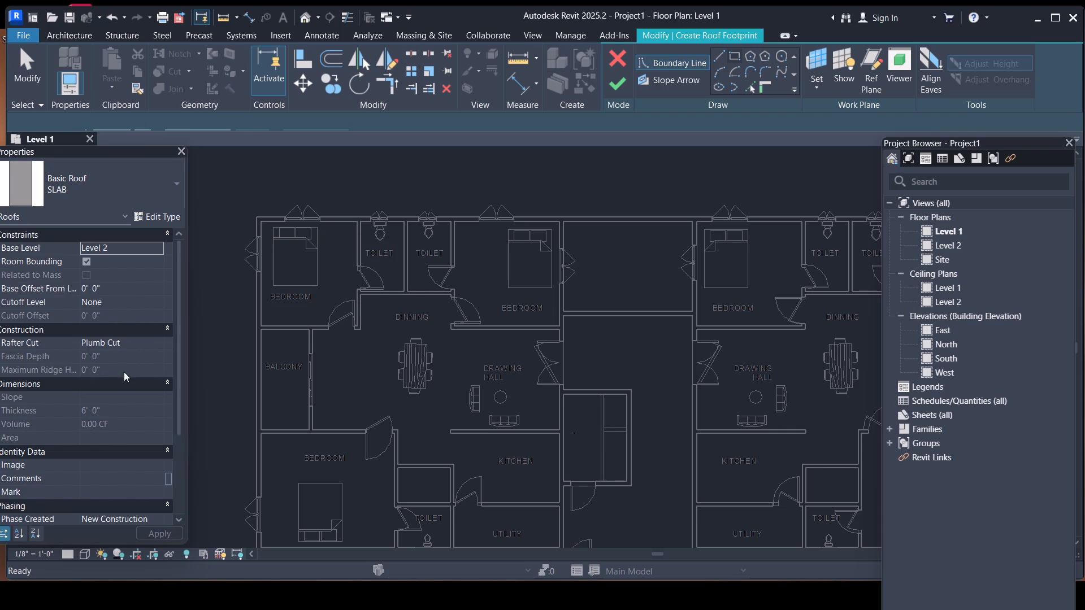
click(161, 211)
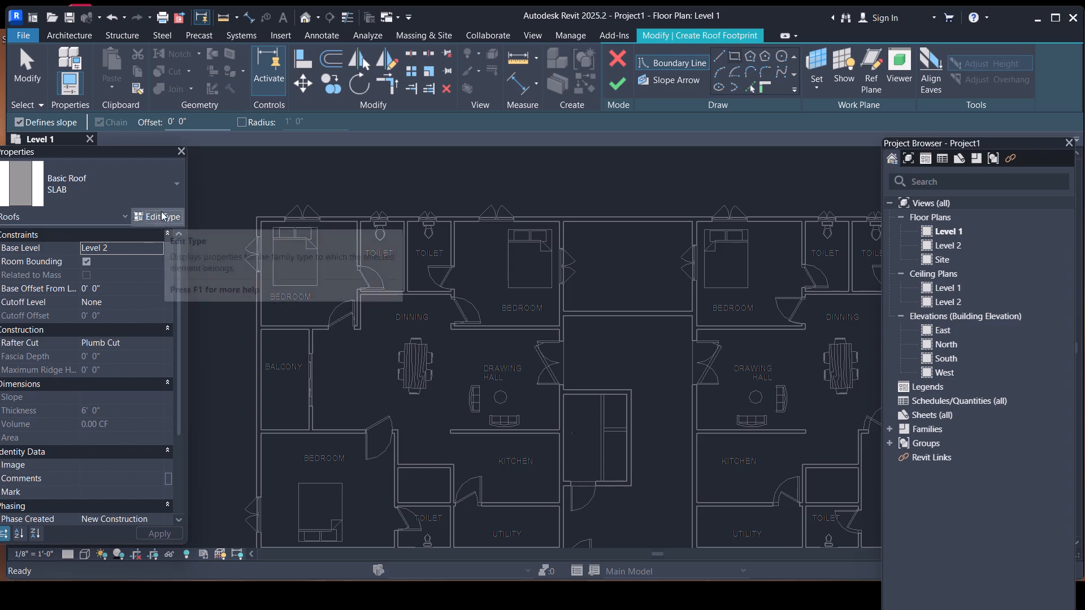
click(691, 225)
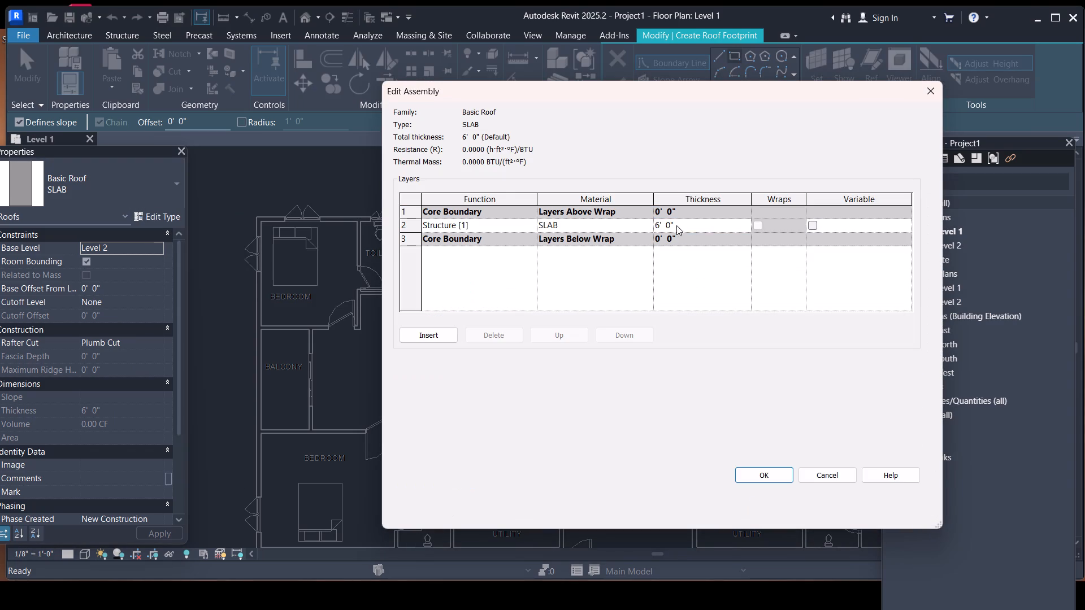
click(676, 224)
key(BackSpace)
key(BackSpace)
key(BackSpace)
key(BackSpace)
key(BackSpace)
key(BackSpace)
key(BackSpace)
key(BackSpace)
key(BackSpace)
key(BackSpace)
key(BackSpace)
key(BackSpace)
text(6")
key(Return)
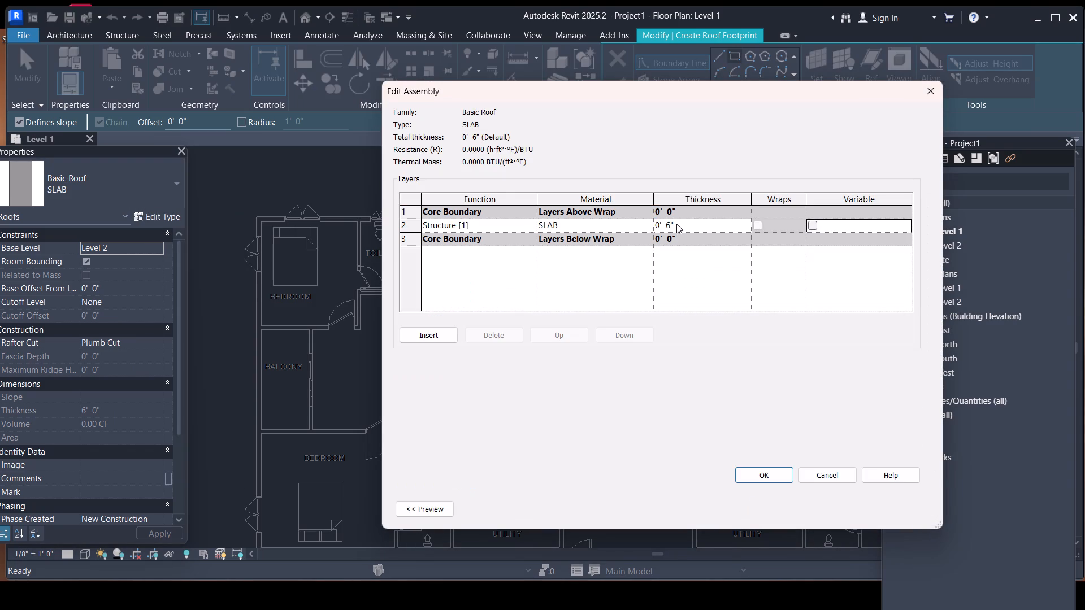
click(758, 475)
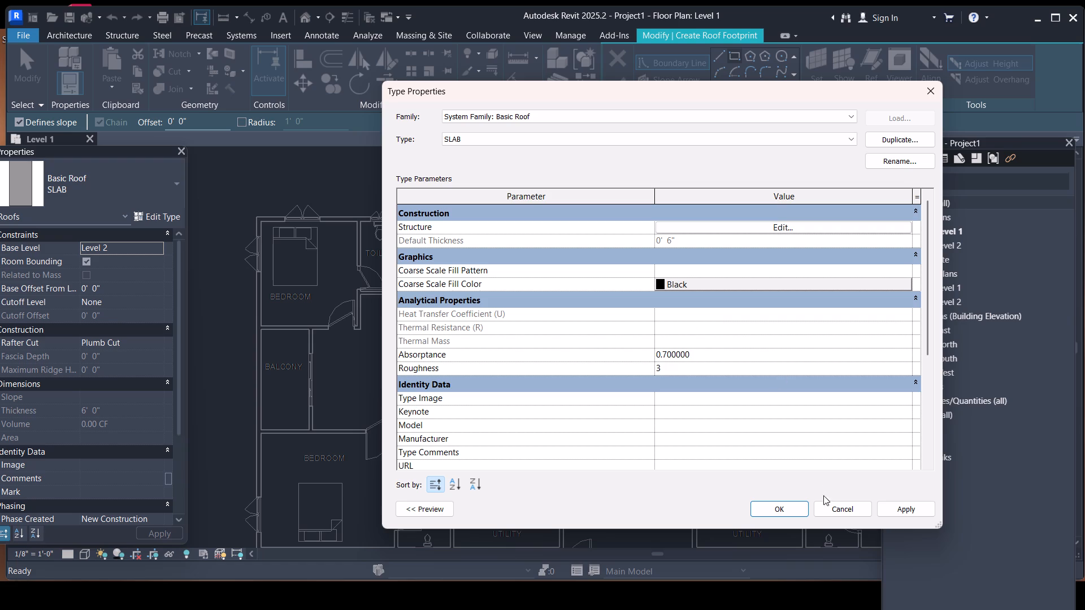
click(793, 512)
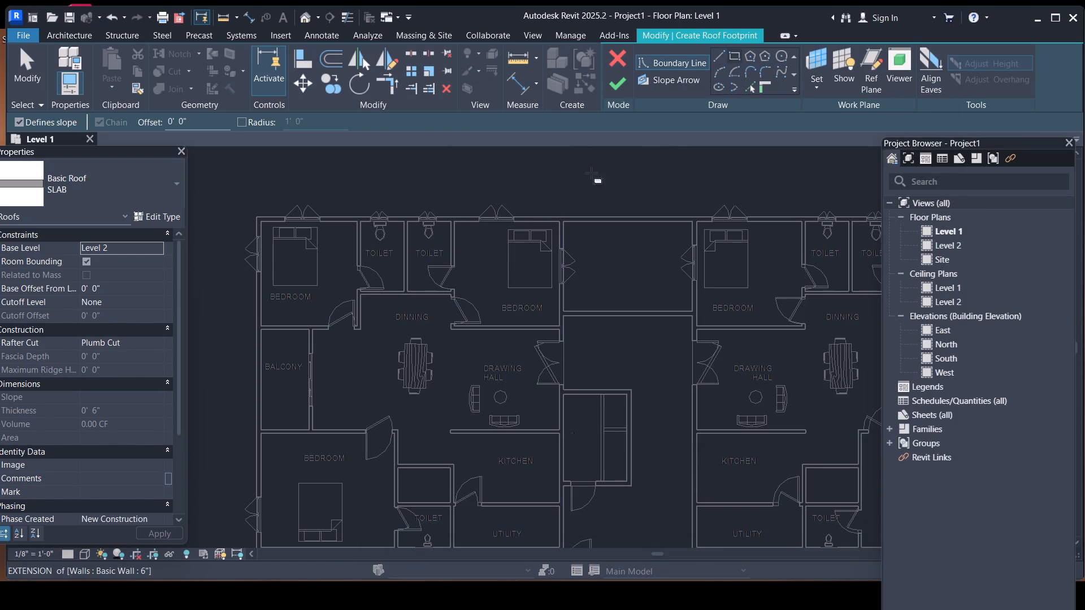
With Defines slope turned off, sketch a rectangular roof boundary about 38'-4" deep around the north-west apartment's outer walls.
click(732, 58)
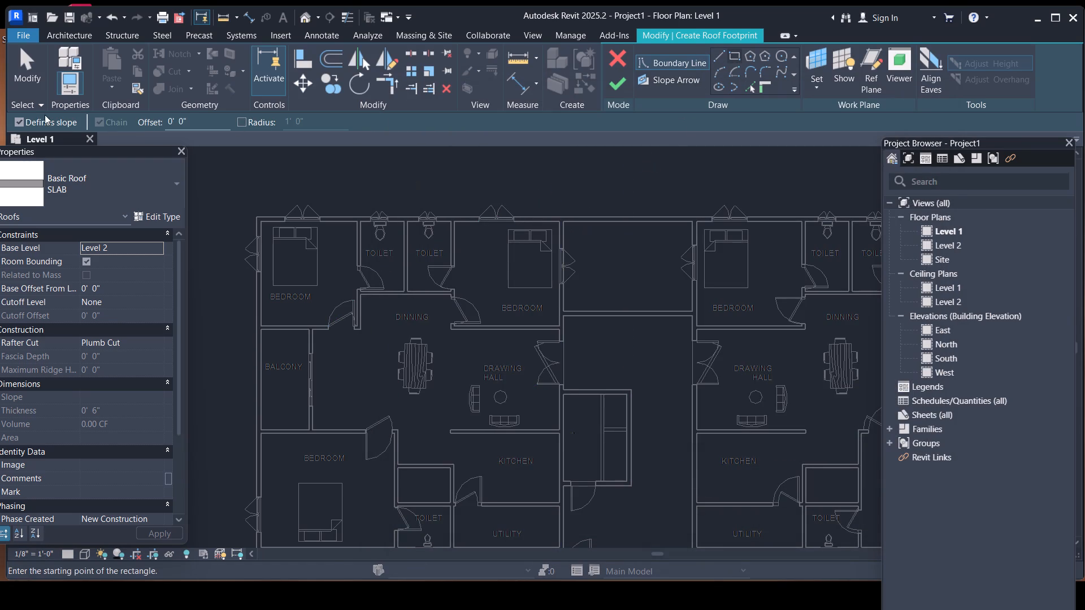
click(14, 124)
scroll(558, 221, up, 3)
click(567, 216)
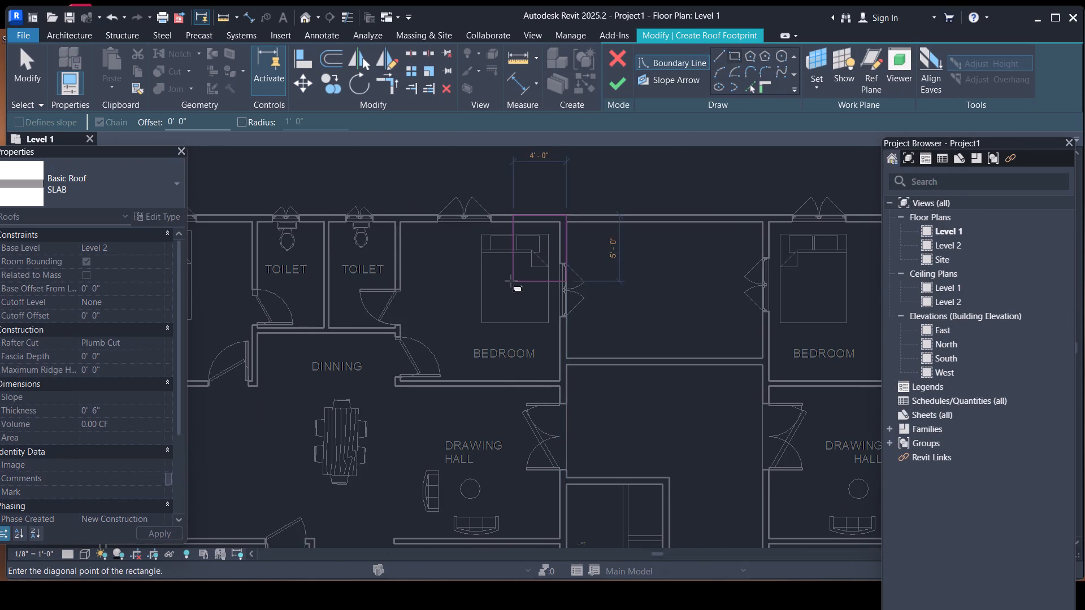
scroll(511, 280, up, 1)
scroll(511, 280, down, 3)
middle_drag(526, 271, 759, 142)
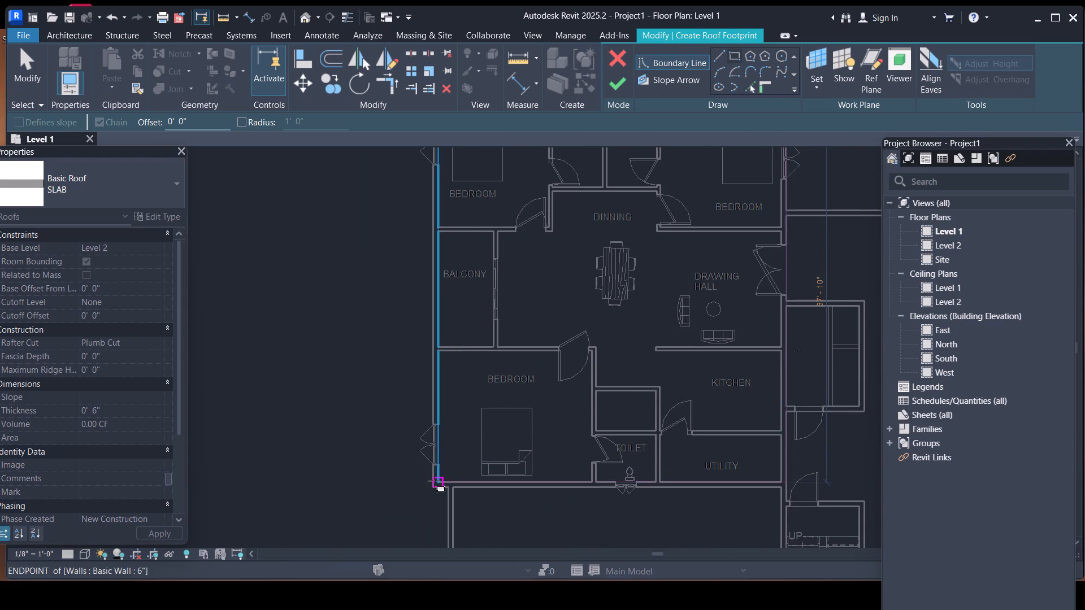
click(431, 485)
Sketch a rectangular roof boundary about 34'-6" by 38'-4" around the outer walls of the north-east apartment.
scroll(468, 313, down, 8)
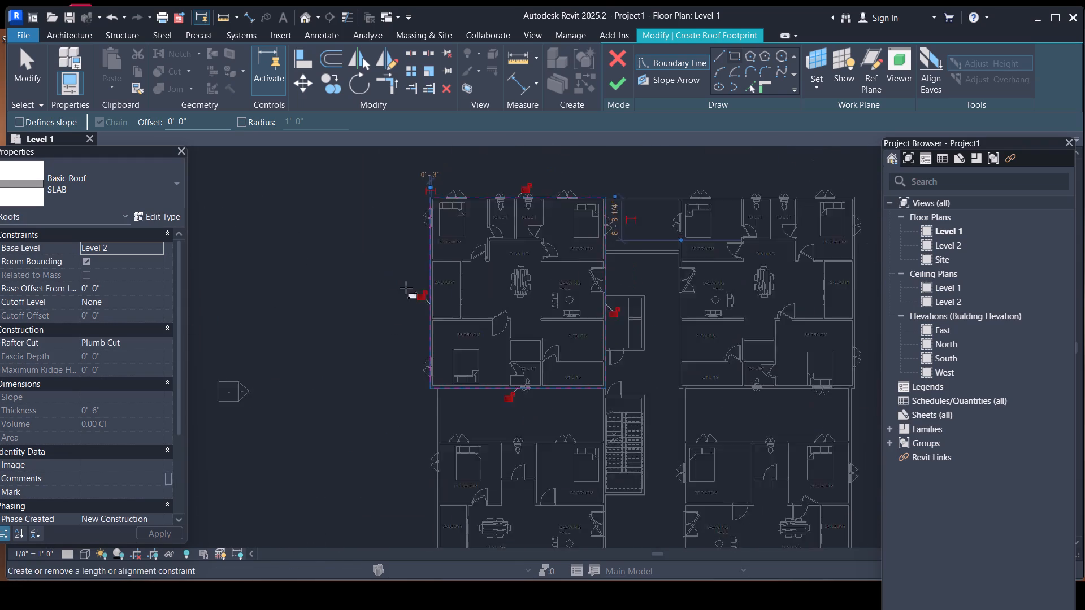
scroll(693, 237, up, 7)
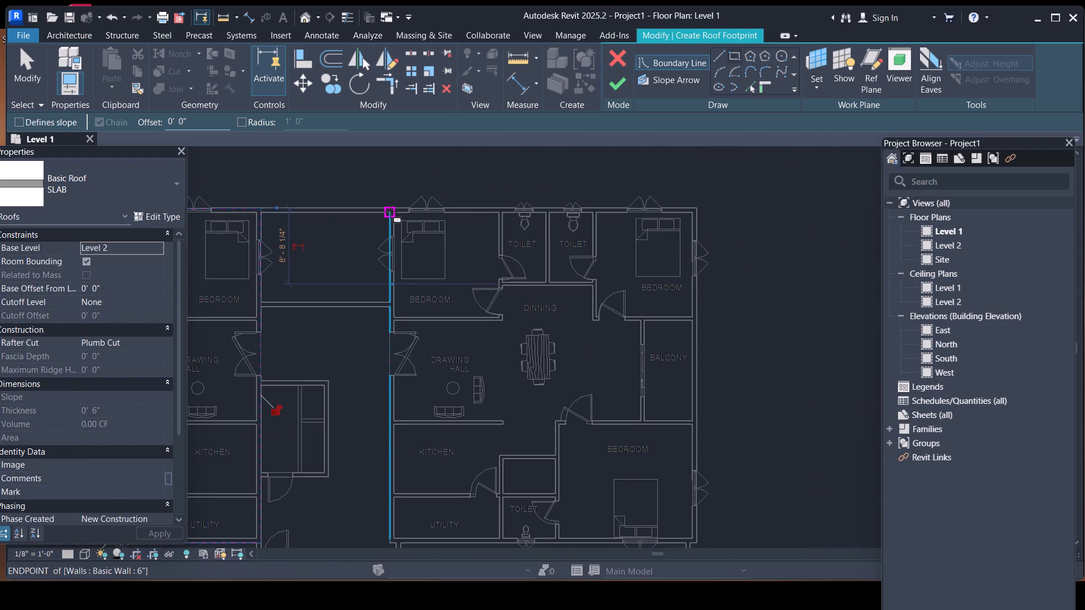
click(388, 206)
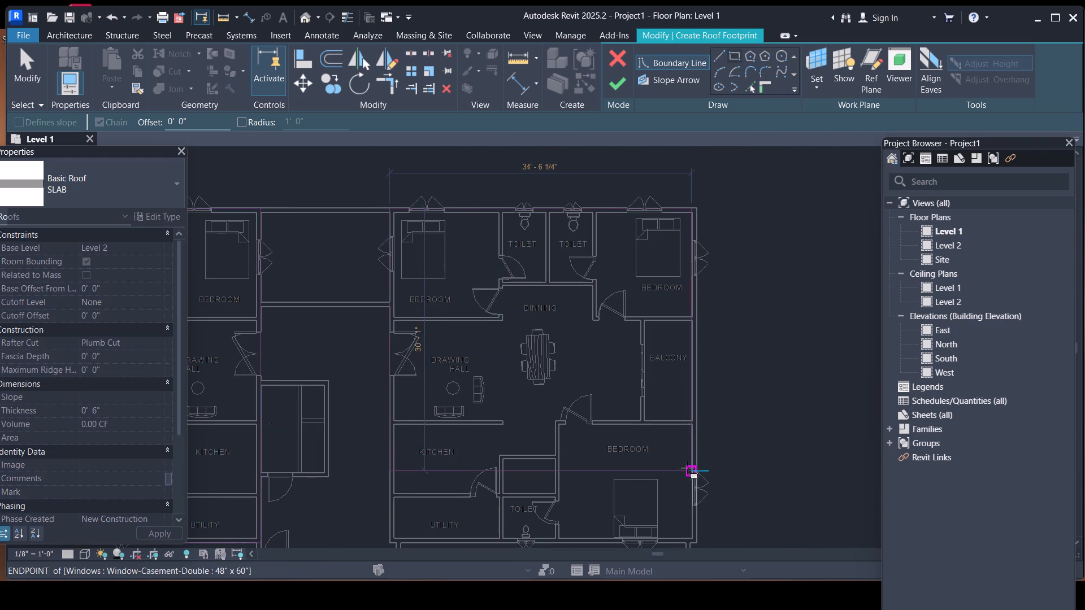
middle_drag(687, 467, 723, 306)
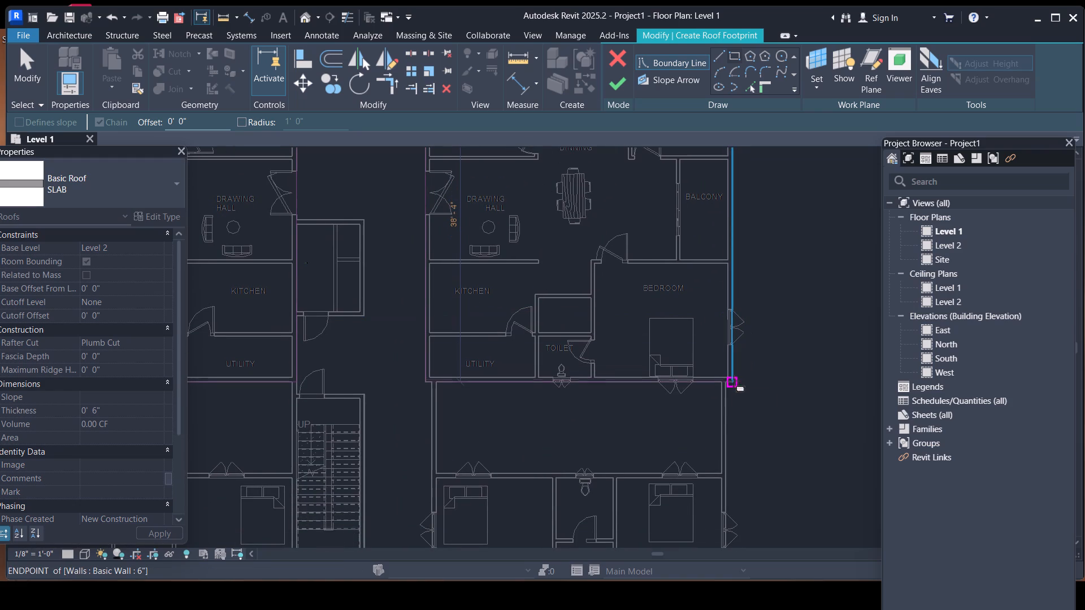
click(734, 381)
Sketch a rectangular roof boundary about 38'-4" deep around the outer walls of the south-east apartment.
scroll(780, 313, down, 4)
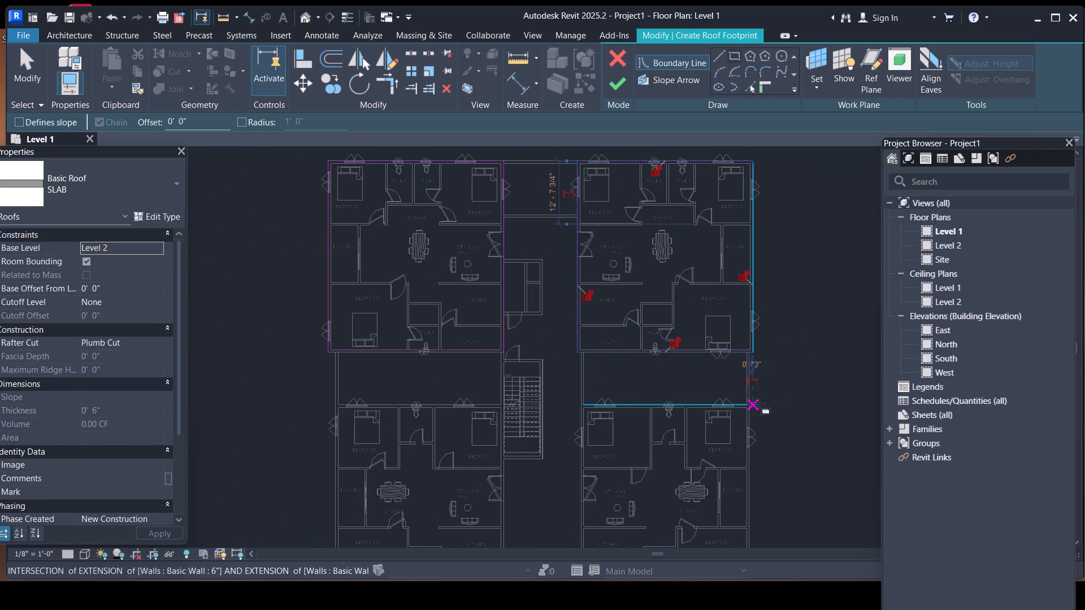
scroll(759, 403, up, 1)
middle_drag(759, 403, 822, 206)
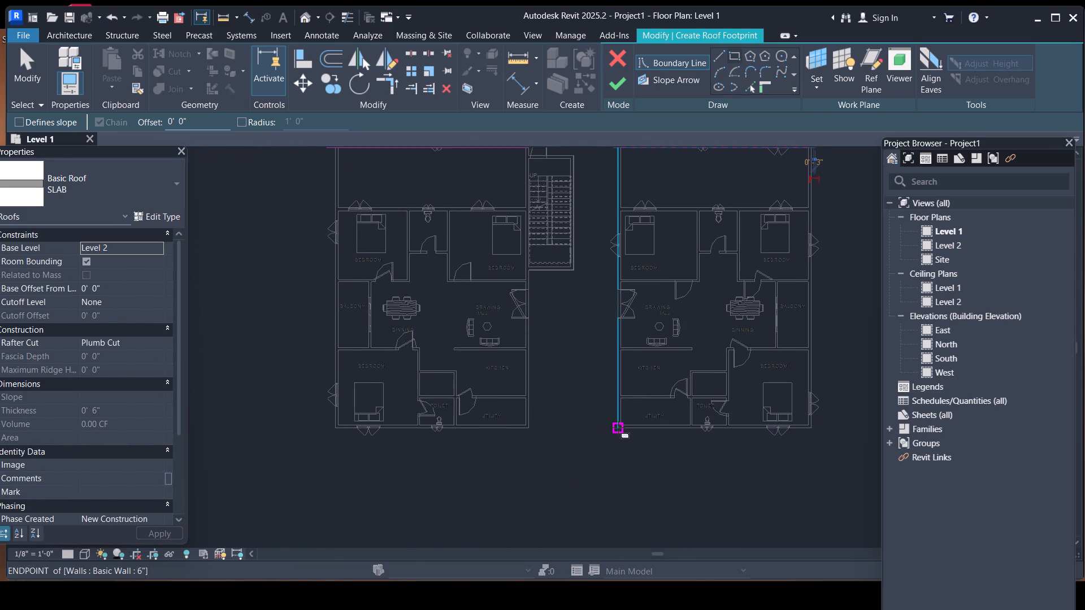
click(618, 428)
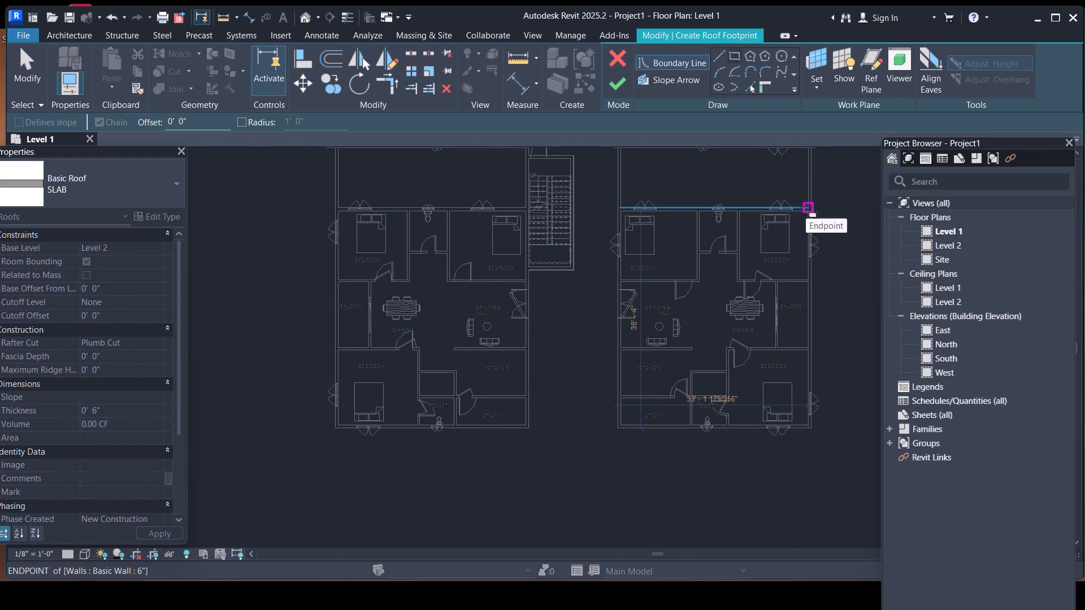
scroll(806, 207, up, 5)
click(814, 207)
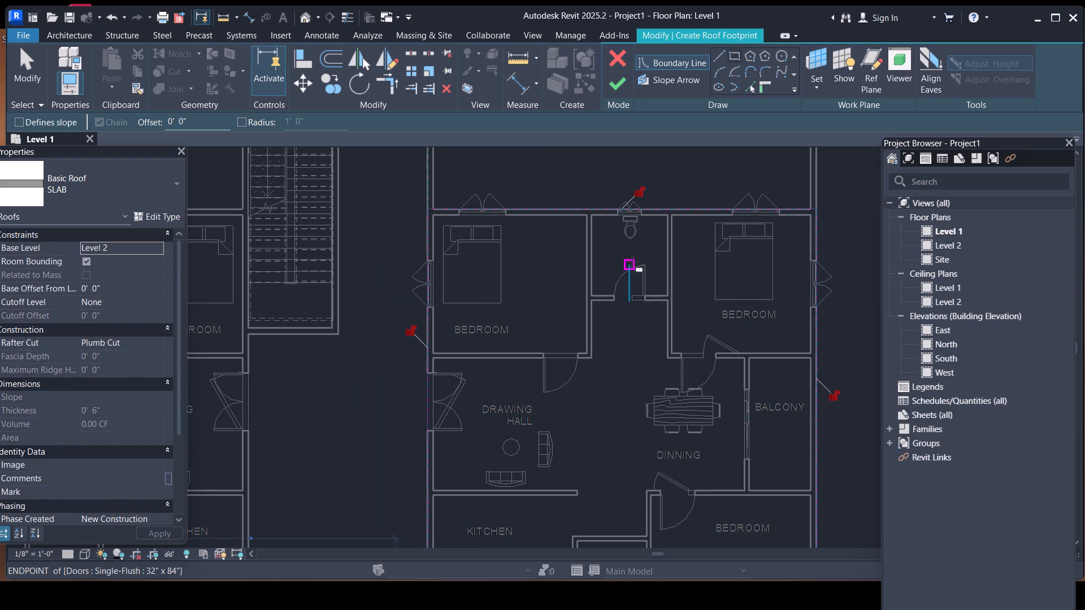
Sketch a rectangular roof boundary about 38'-4" deep around the south-west apartment's outer walls and end the rectangle sketching.
scroll(632, 262, down, 9)
scroll(481, 338, up, 9)
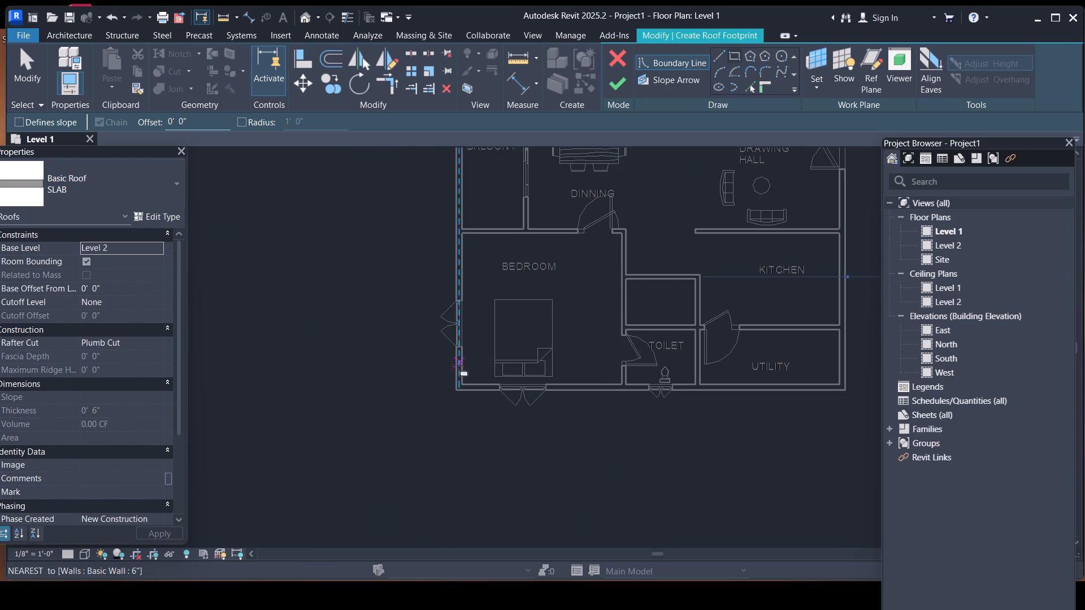
click(454, 390)
scroll(560, 328, down, 3)
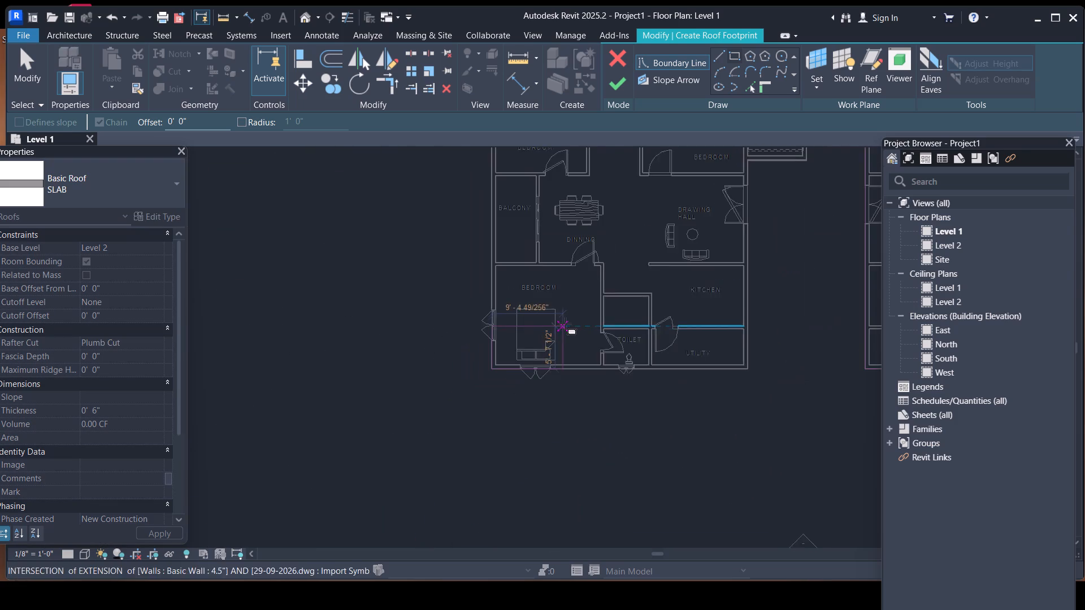
scroll(565, 324, down, 4)
middle_drag(574, 315, 478, 421)
scroll(566, 277, up, 3)
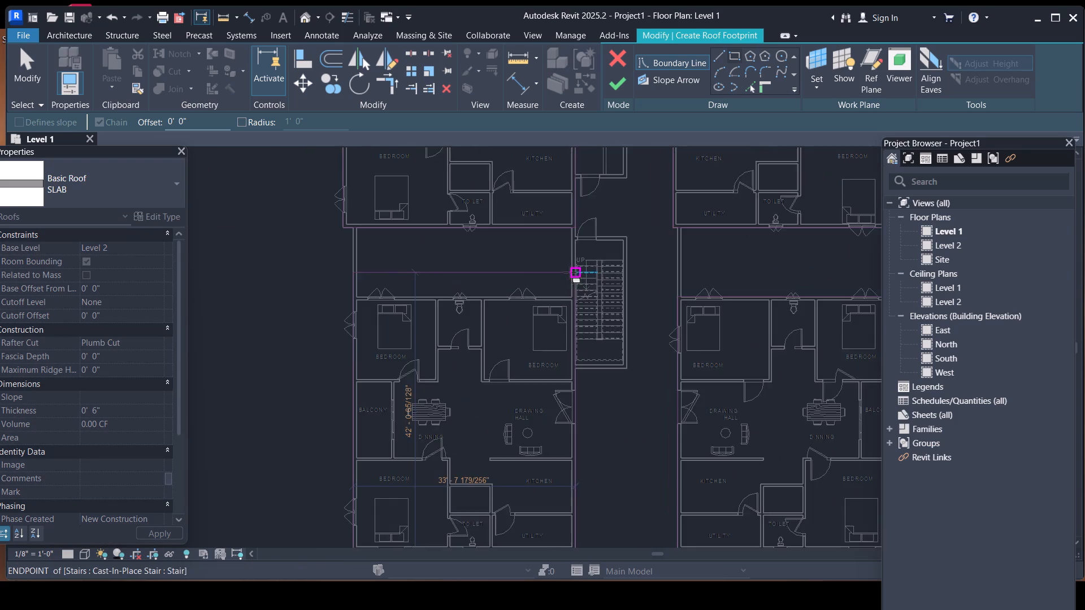
scroll(572, 280, up, 5)
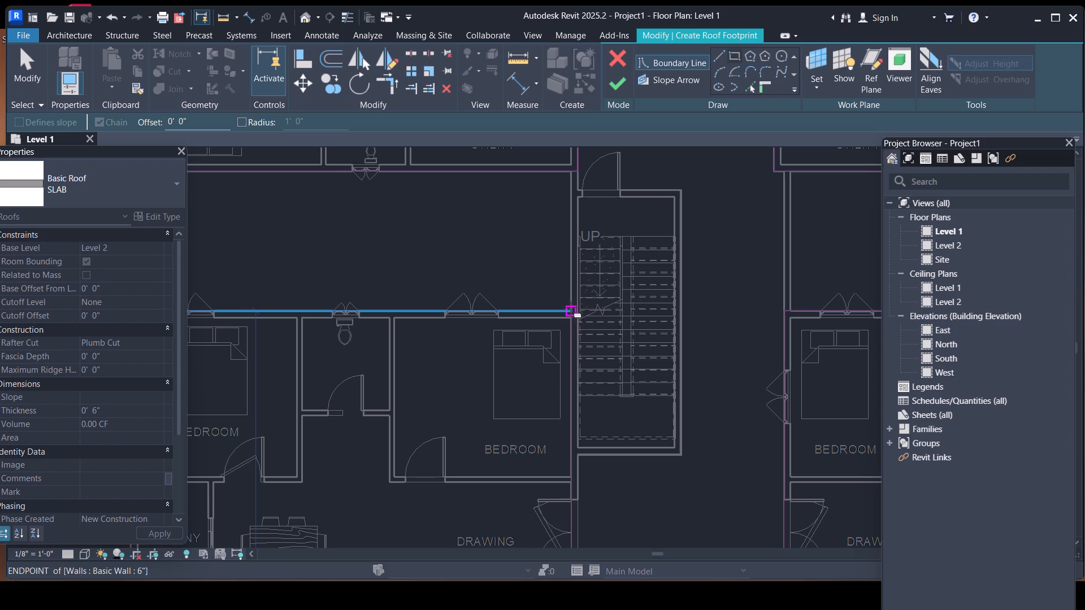
click(576, 312)
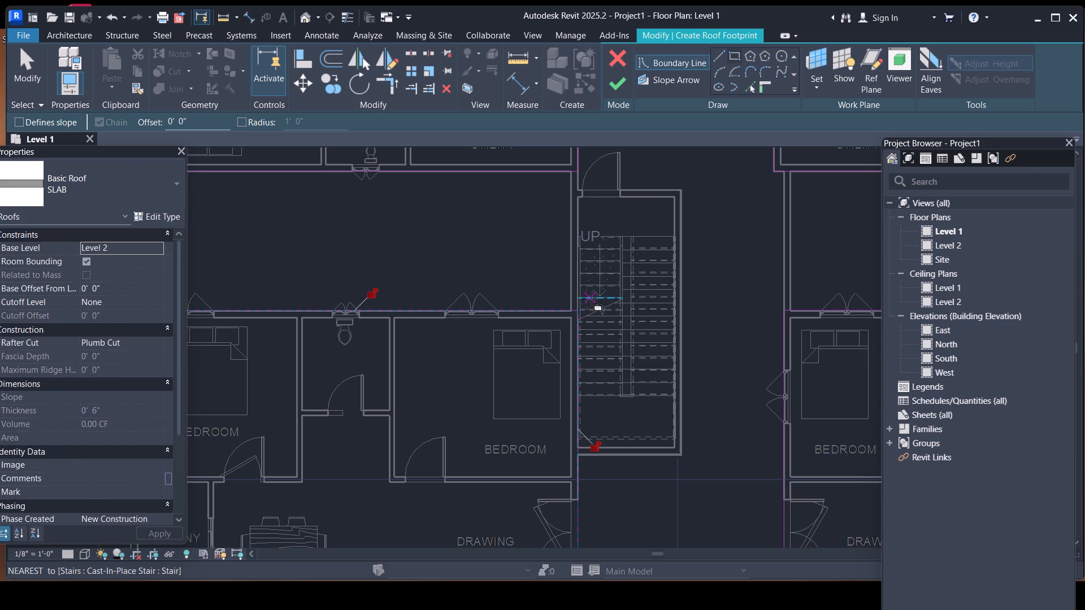
key(Escape)
scroll(730, 249, down, 6)
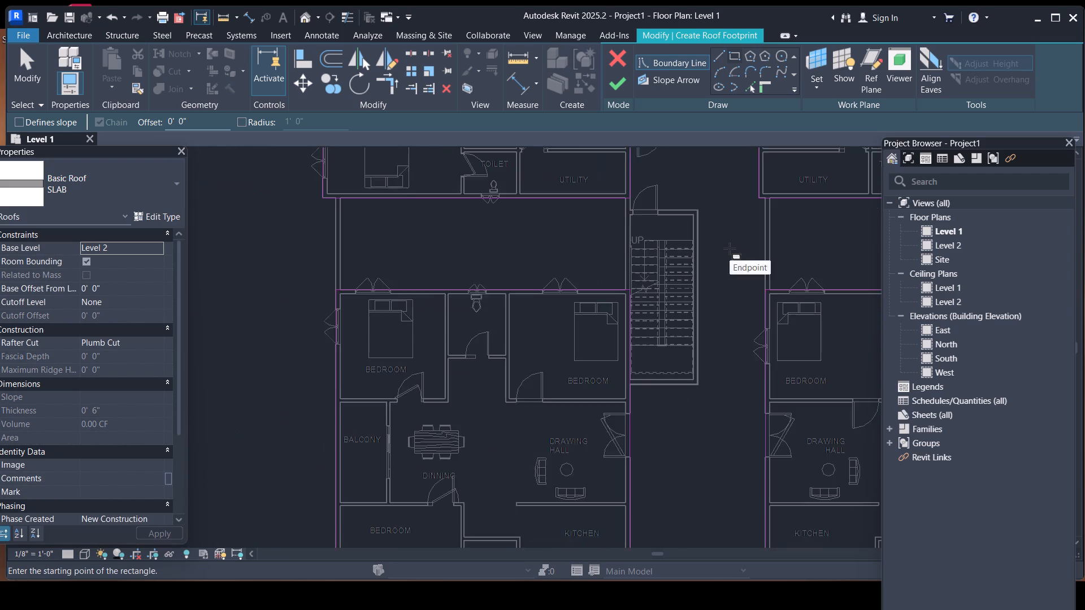
scroll(730, 249, down, 1)
key(Escape)
Move the west boundary line of the south-west apartment's roof outline 2' outward.
click(504, 321)
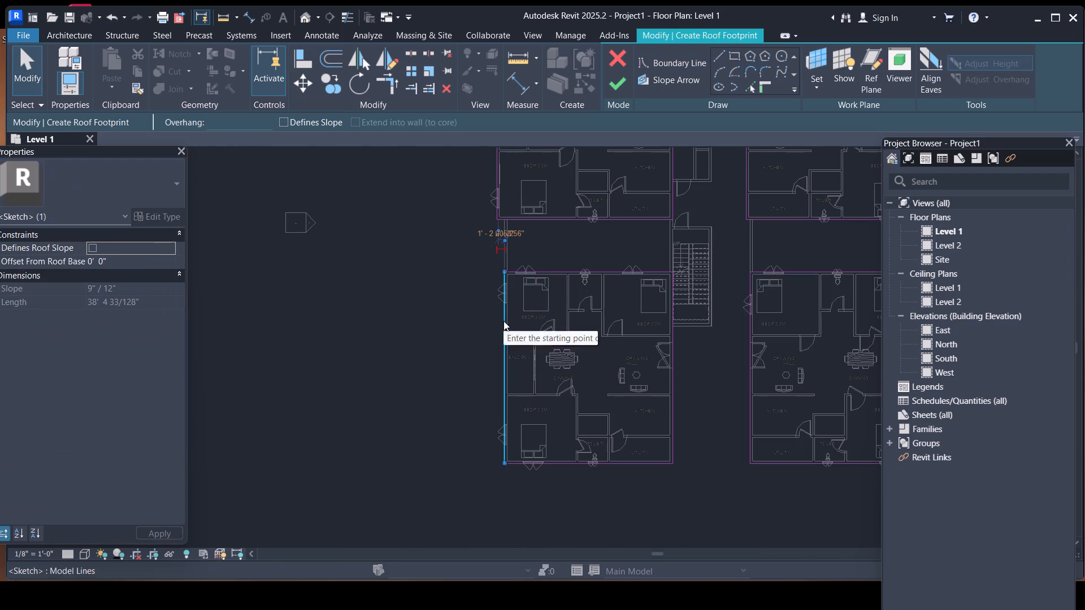
click(302, 84)
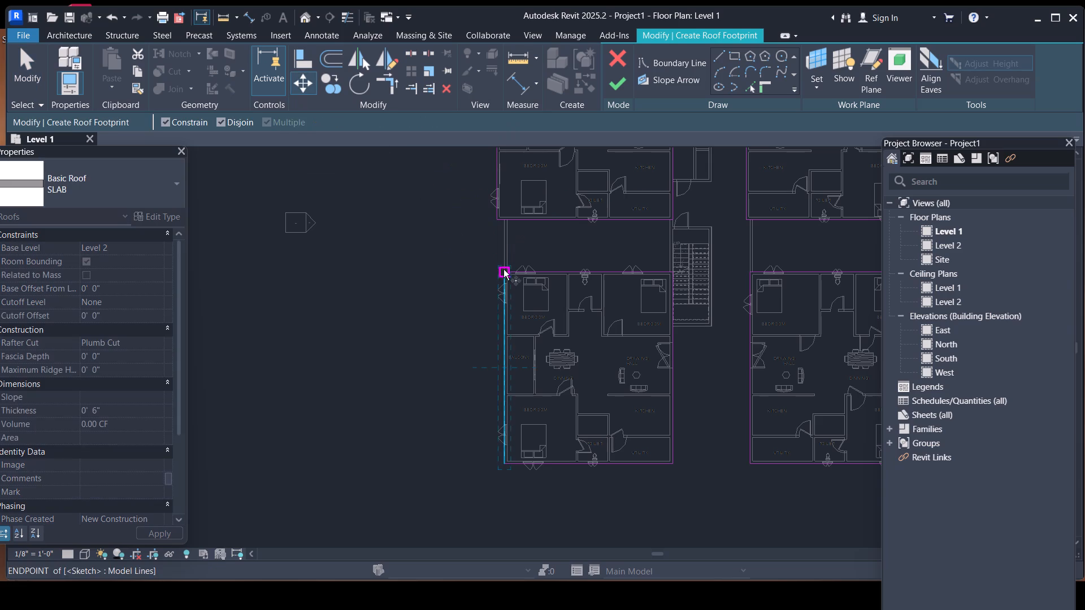
click(504, 271)
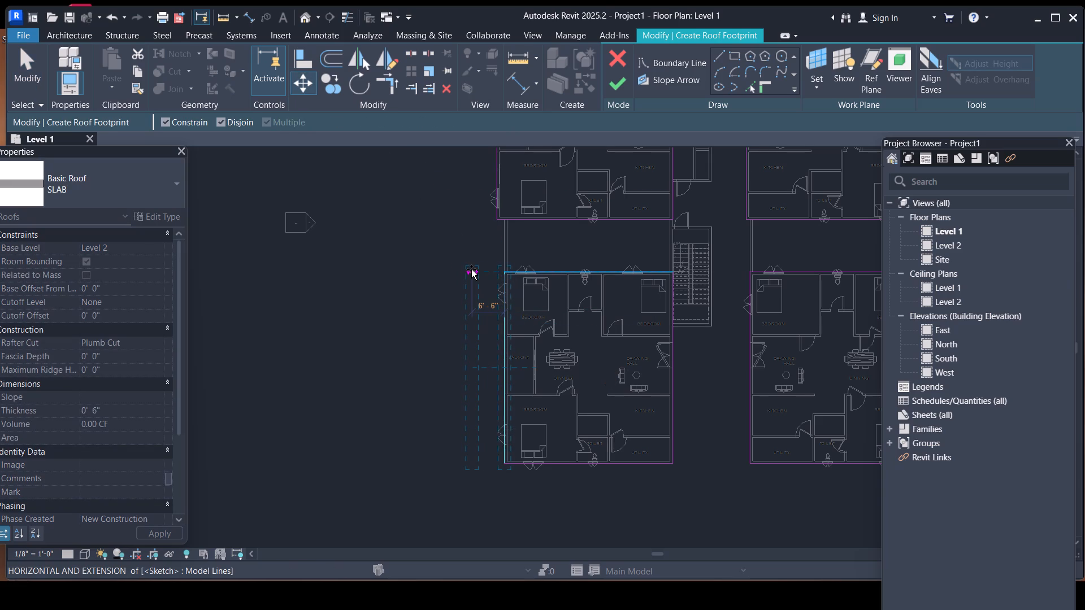
text(2')
key(Return)
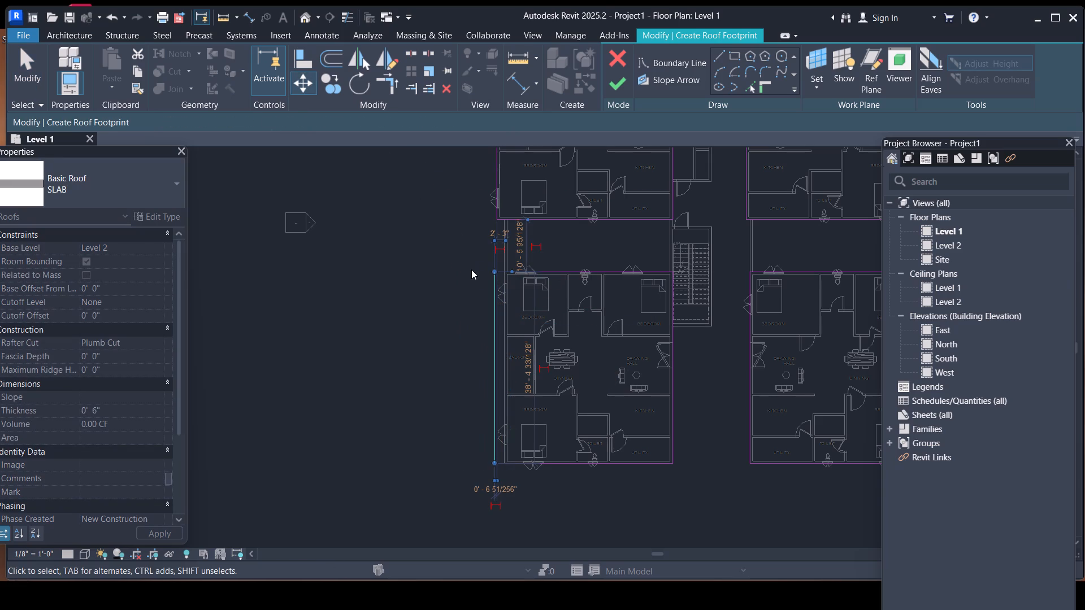
middle_drag(459, 278, 436, 366)
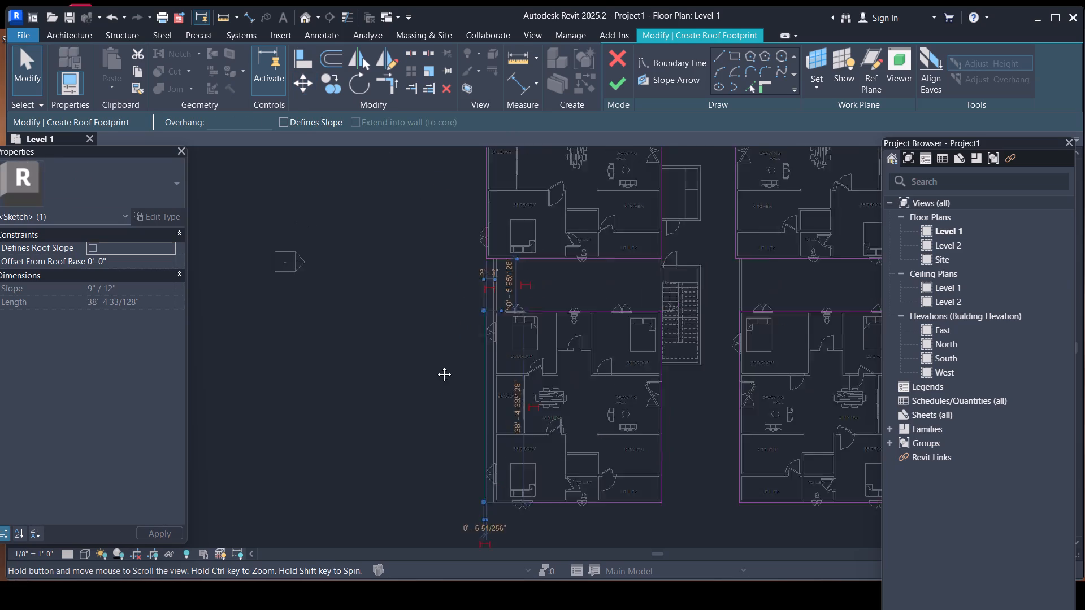
middle_drag(436, 366, 406, 483)
key(Escape)
Move the west boundary line of the north-west apartment's roof outline 2' outward.
click(444, 303)
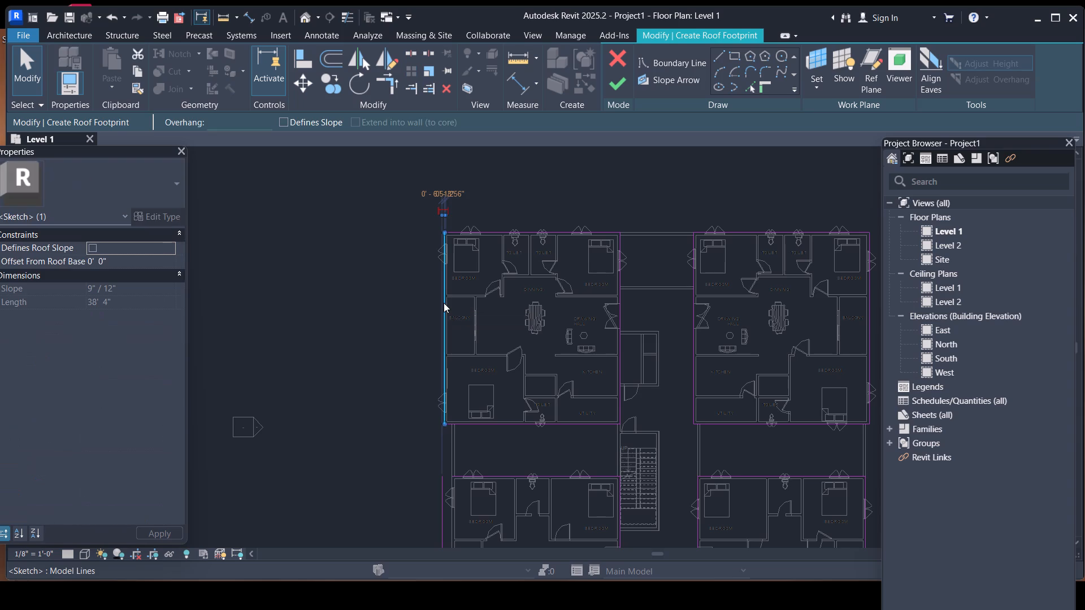
click(309, 88)
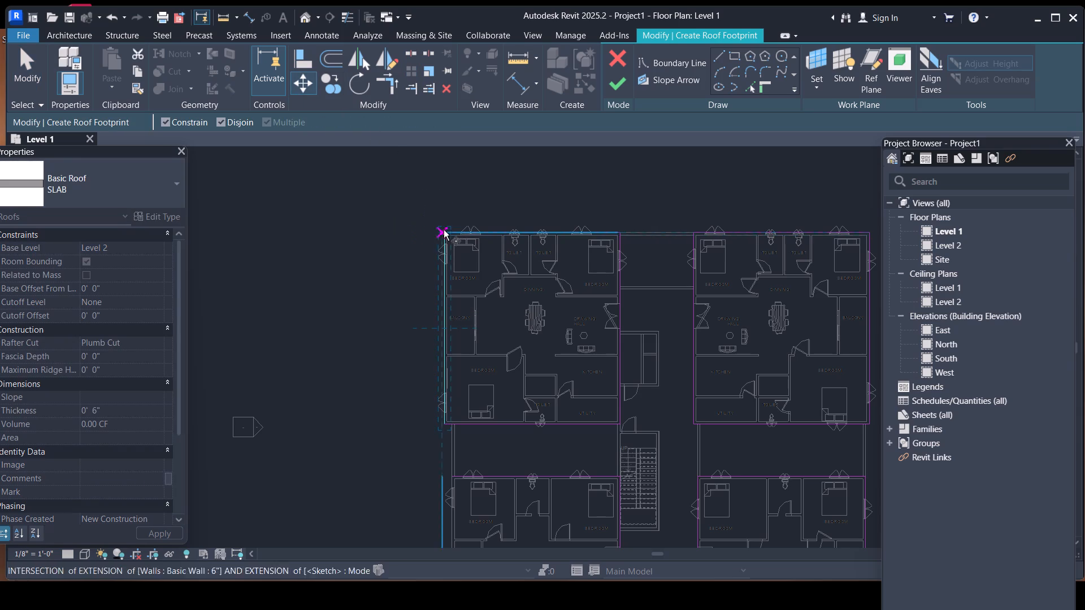
click(445, 228)
text(2')
key(Return)
Move the east boundary line of the north-east apartment's roof outline 2' outward.
scroll(474, 263, down, 6)
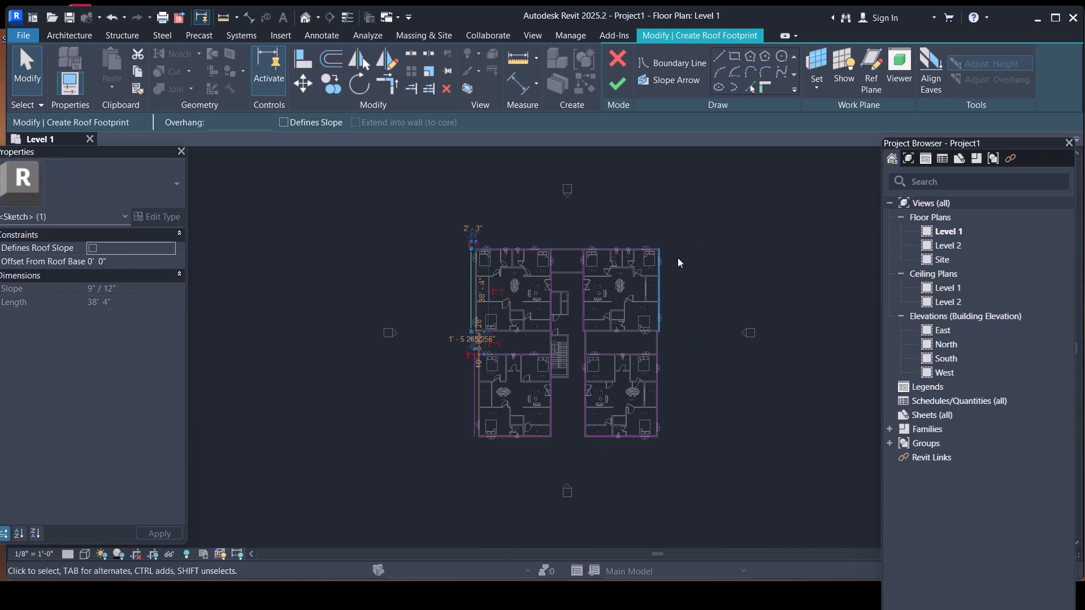
click(662, 269)
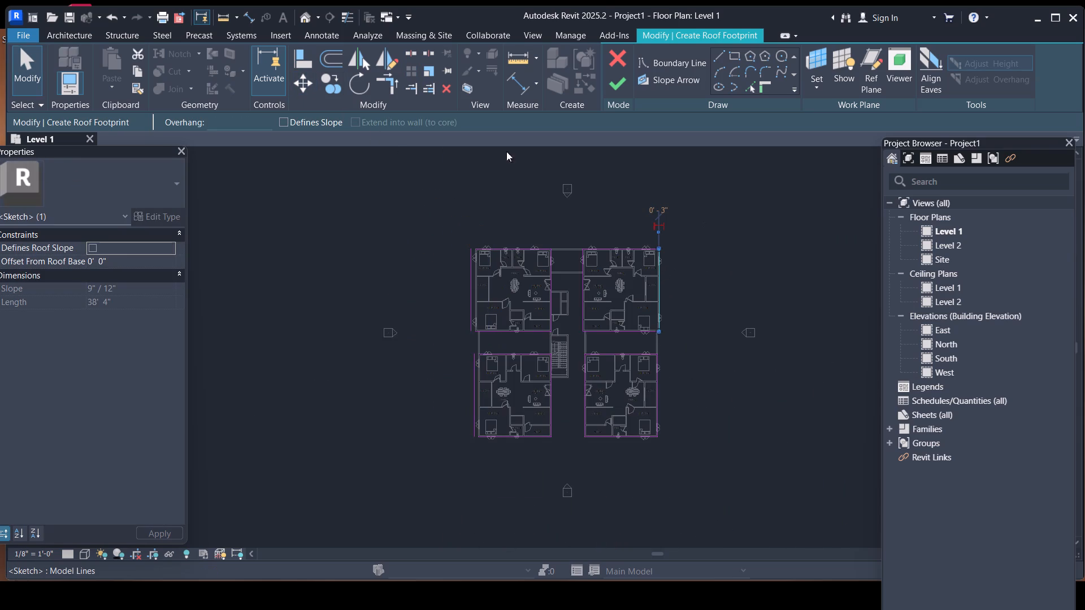
click(297, 80)
scroll(637, 252, up, 3)
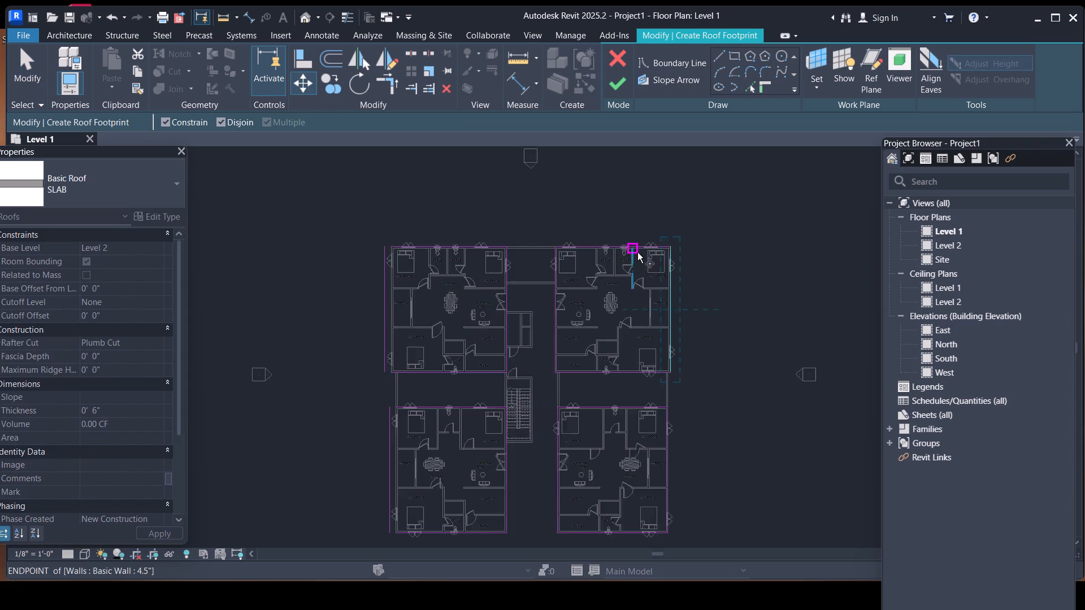
scroll(637, 252, up, 5)
click(701, 239)
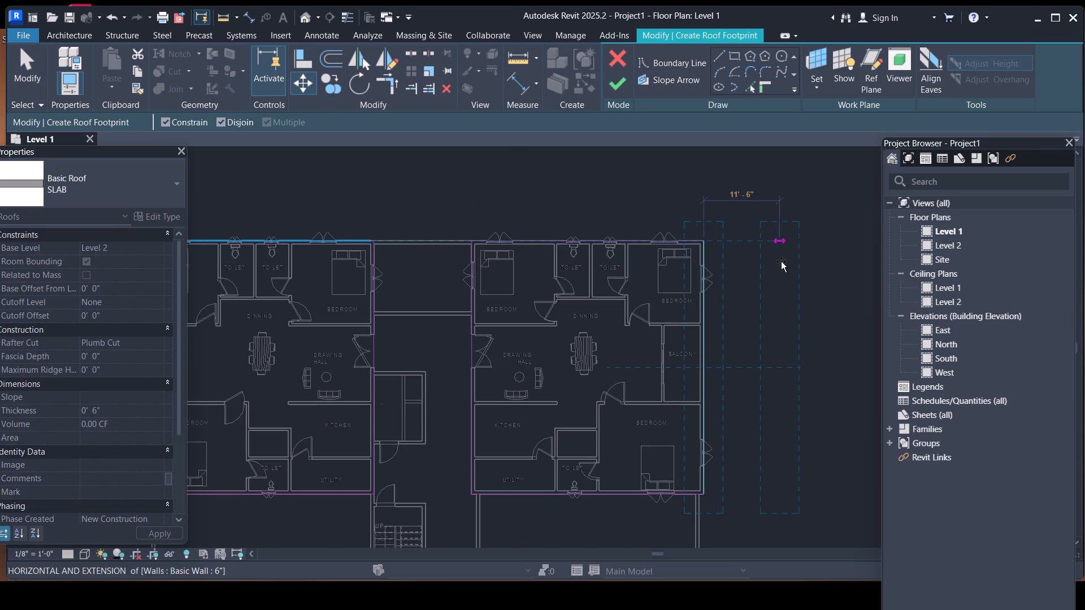
text(2')
key(Return)
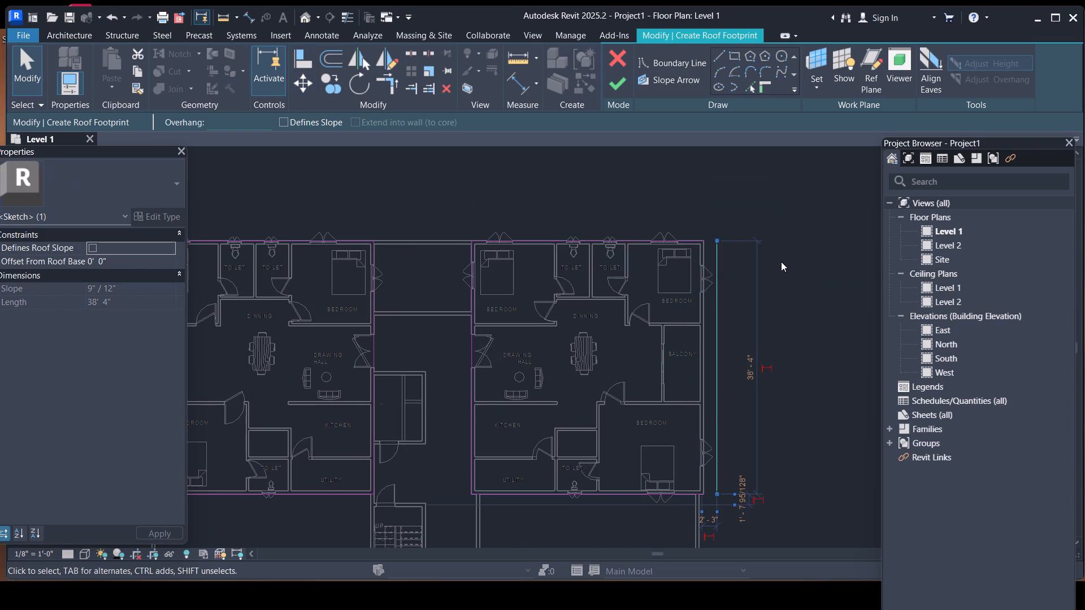
Move the east boundary line of the south-east apartment's roof outline outward.
scroll(751, 244, down, 3)
middle_drag(790, 269, 700, 144)
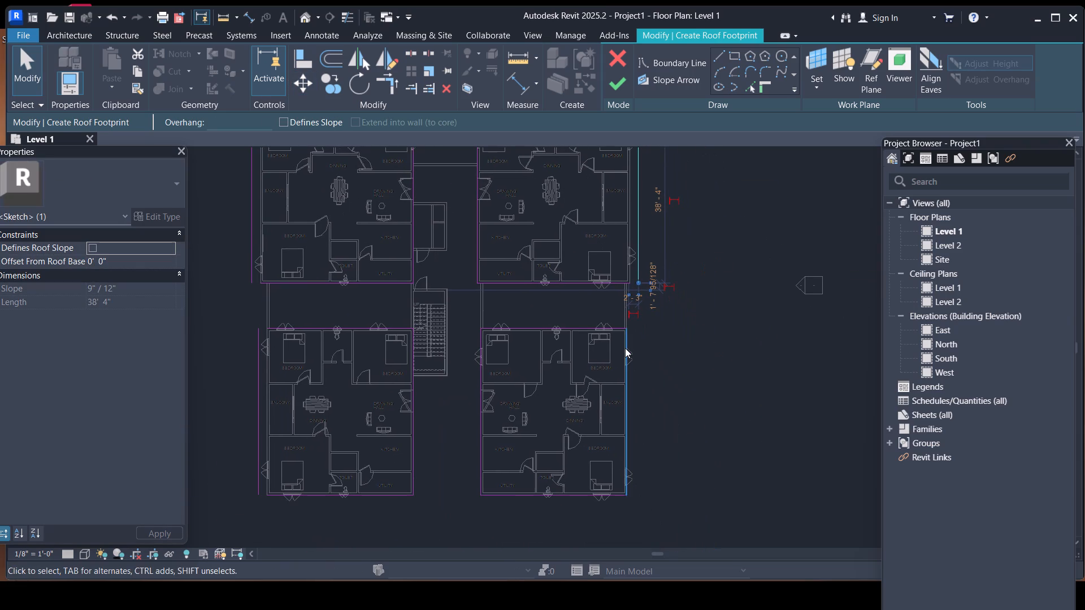
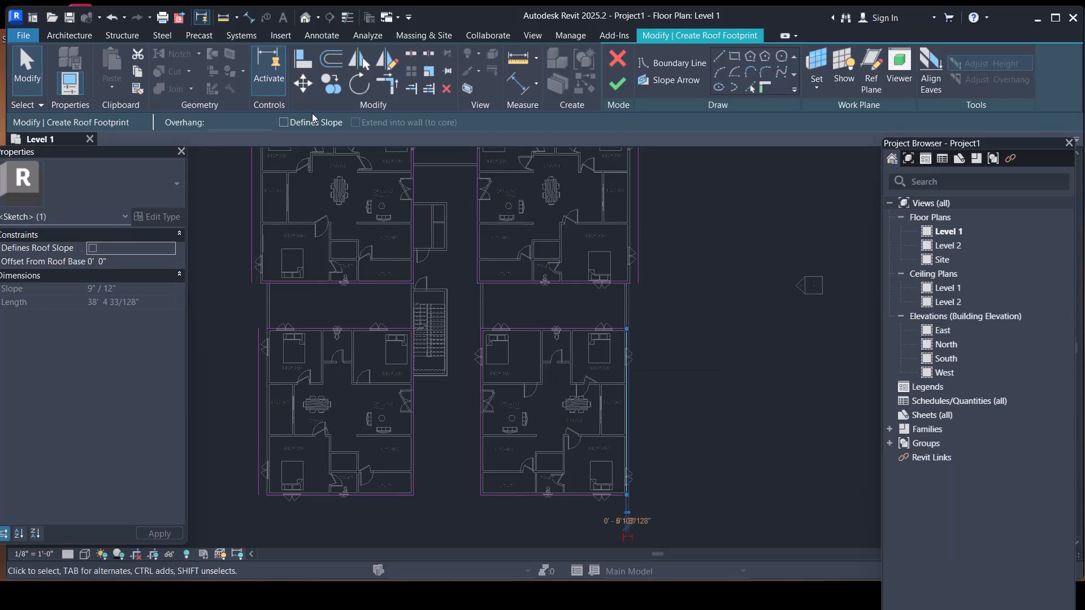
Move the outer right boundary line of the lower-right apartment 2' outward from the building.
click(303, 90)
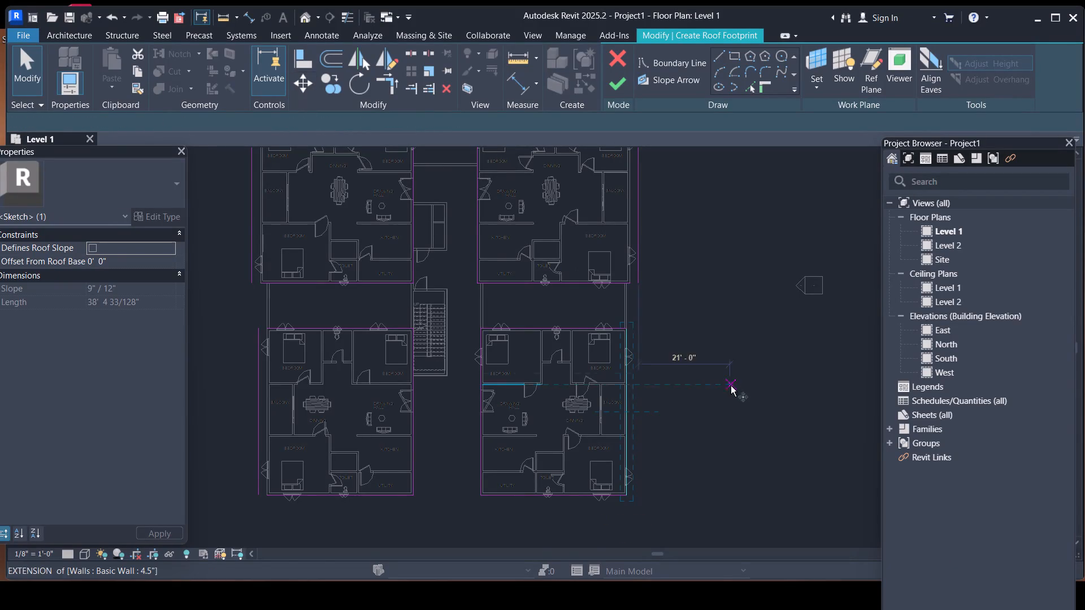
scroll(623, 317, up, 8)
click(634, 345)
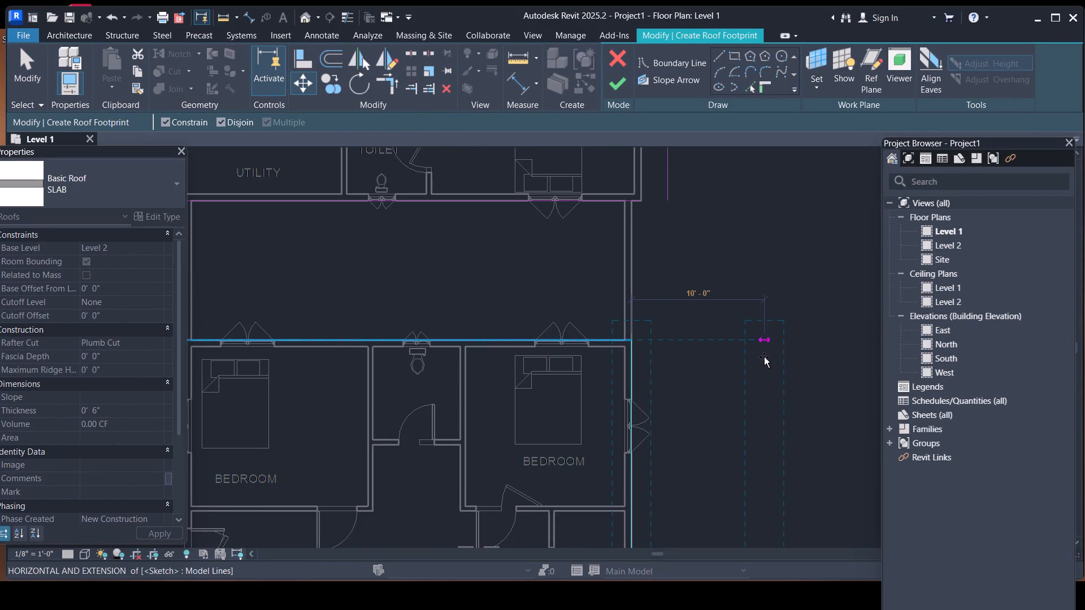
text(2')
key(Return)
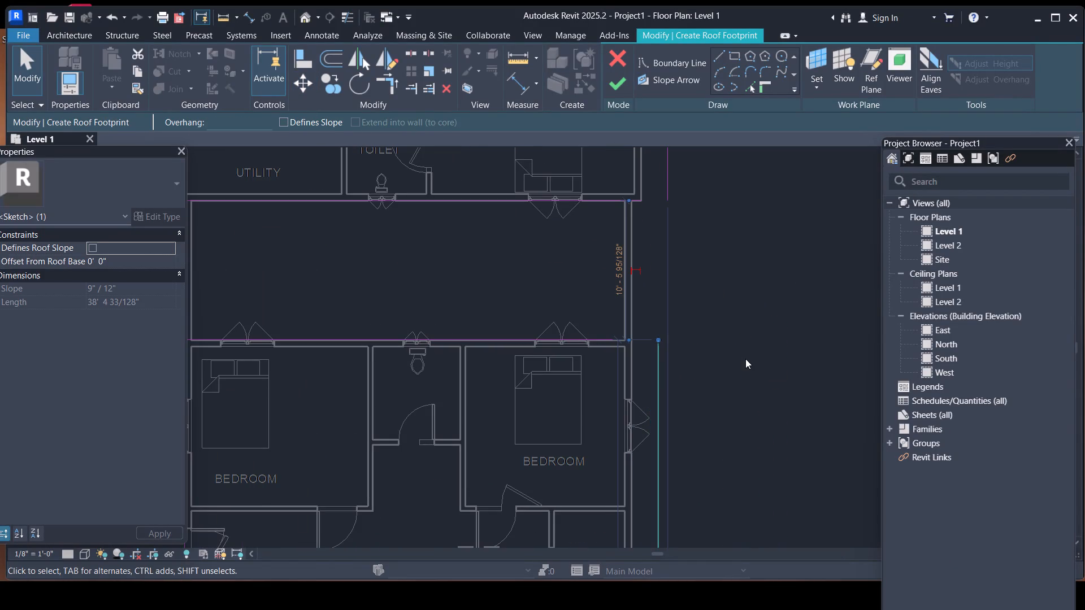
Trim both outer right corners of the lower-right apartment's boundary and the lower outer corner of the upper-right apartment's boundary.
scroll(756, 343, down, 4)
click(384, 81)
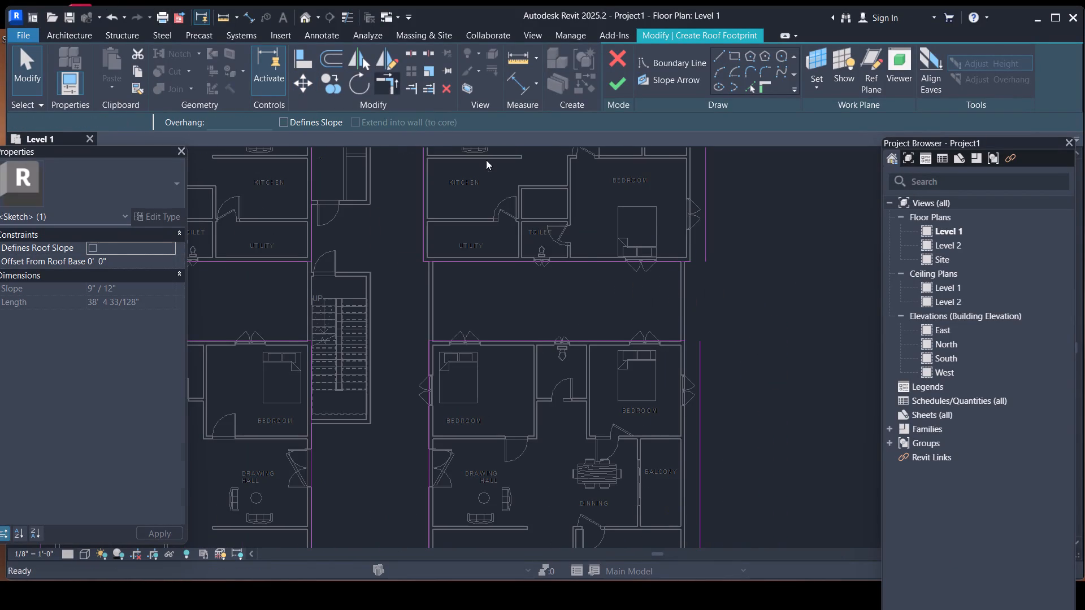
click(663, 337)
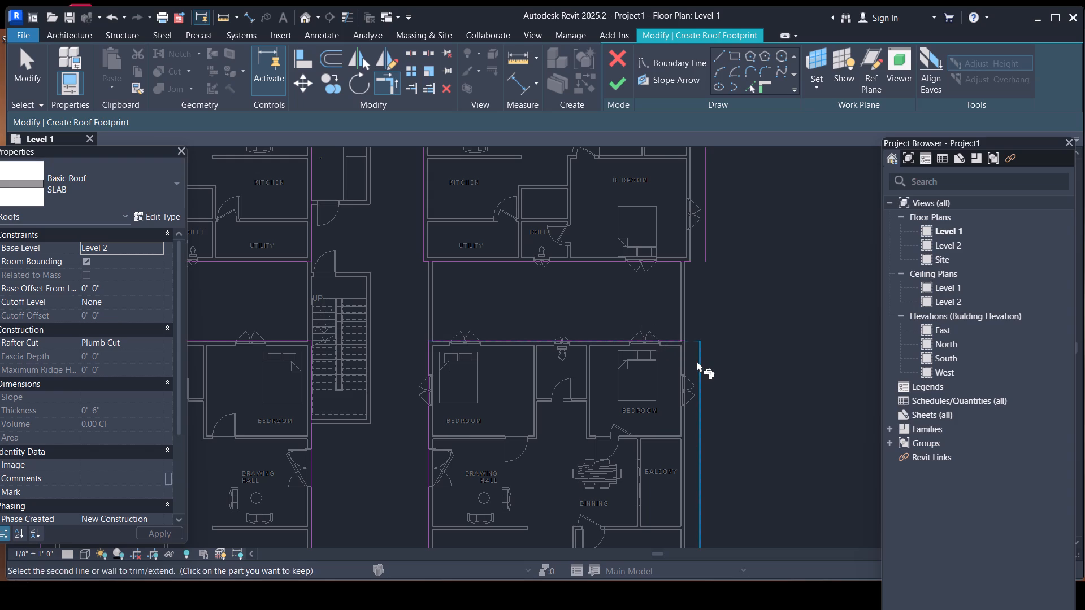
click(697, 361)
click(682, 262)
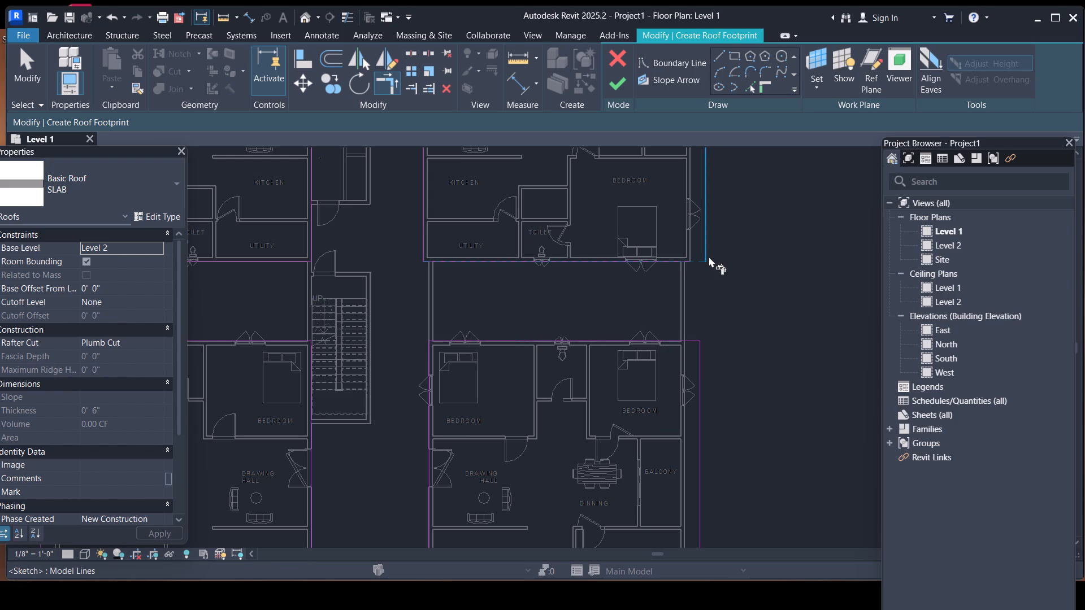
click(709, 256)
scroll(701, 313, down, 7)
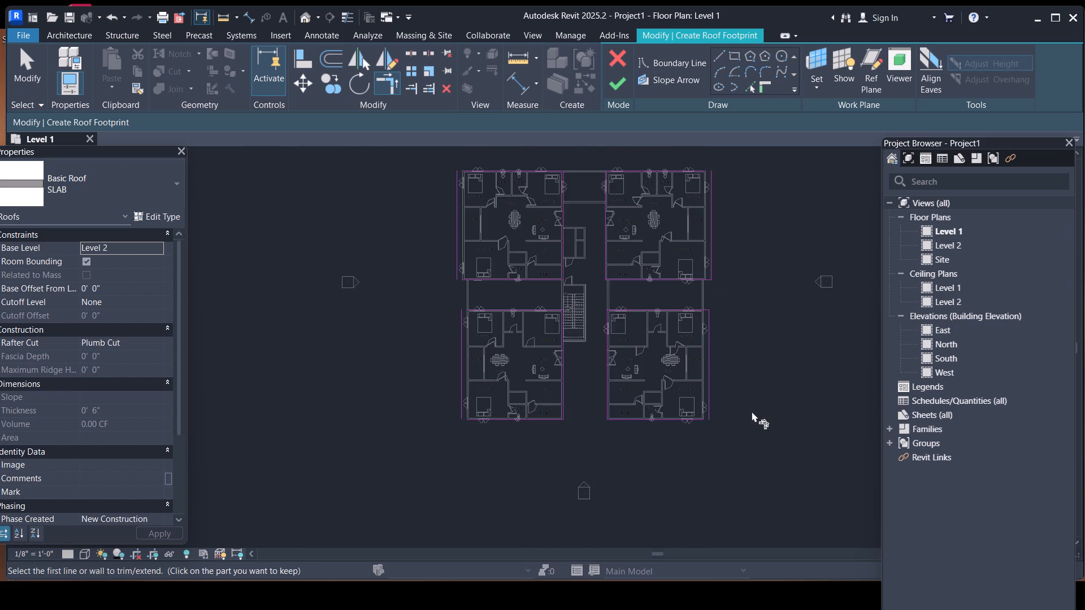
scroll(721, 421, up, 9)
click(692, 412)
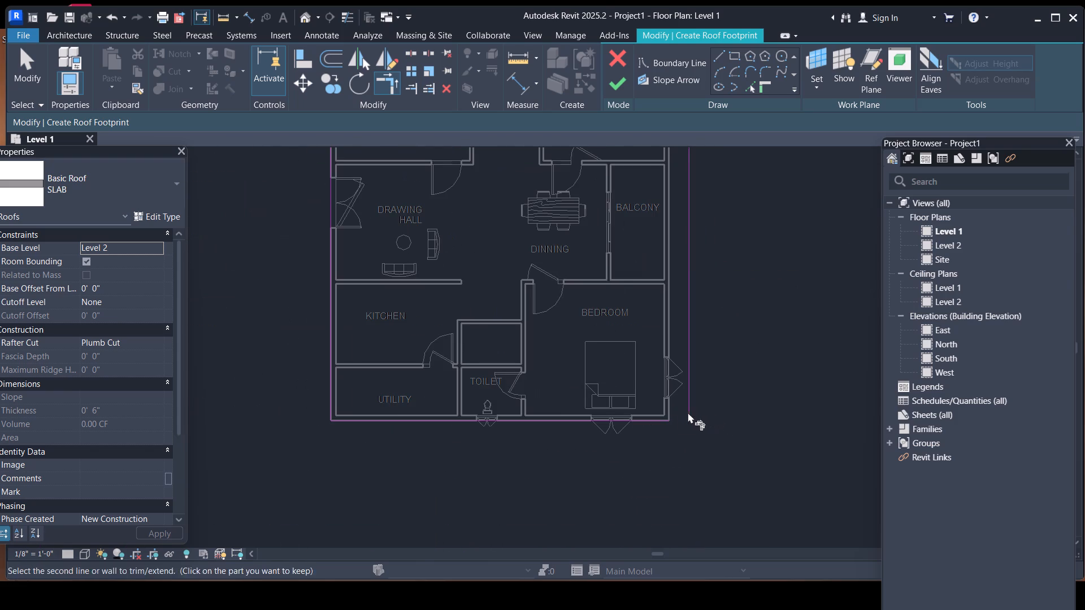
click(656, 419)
Trim the upper-left apartment's top and bottom boundary lines to its offset outer left line, forming closed corners.
scroll(740, 410, down, 8)
scroll(757, 368, down, 2)
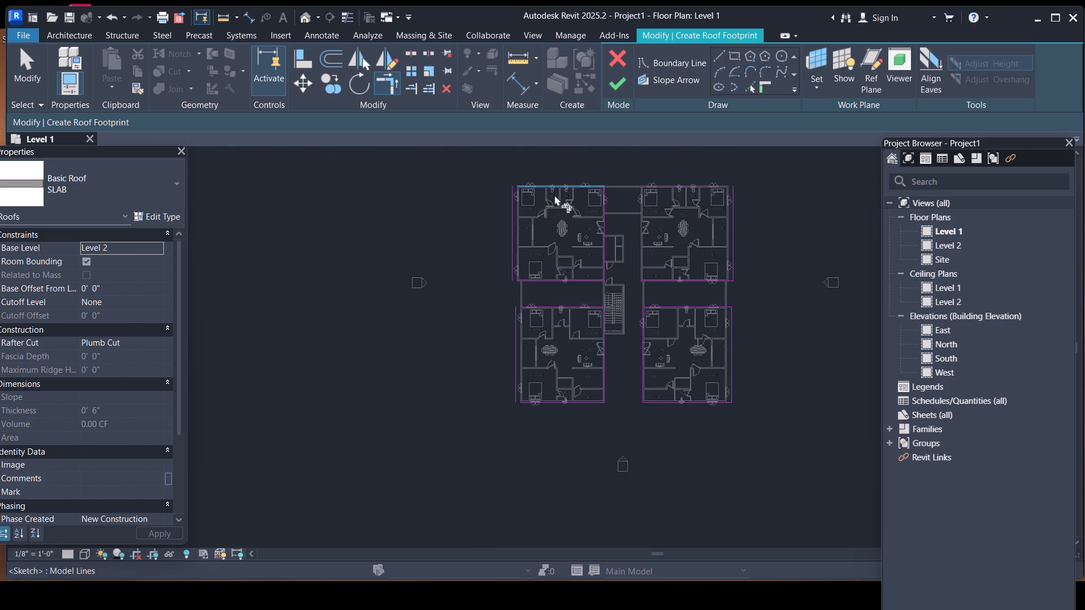
scroll(518, 182, up, 4)
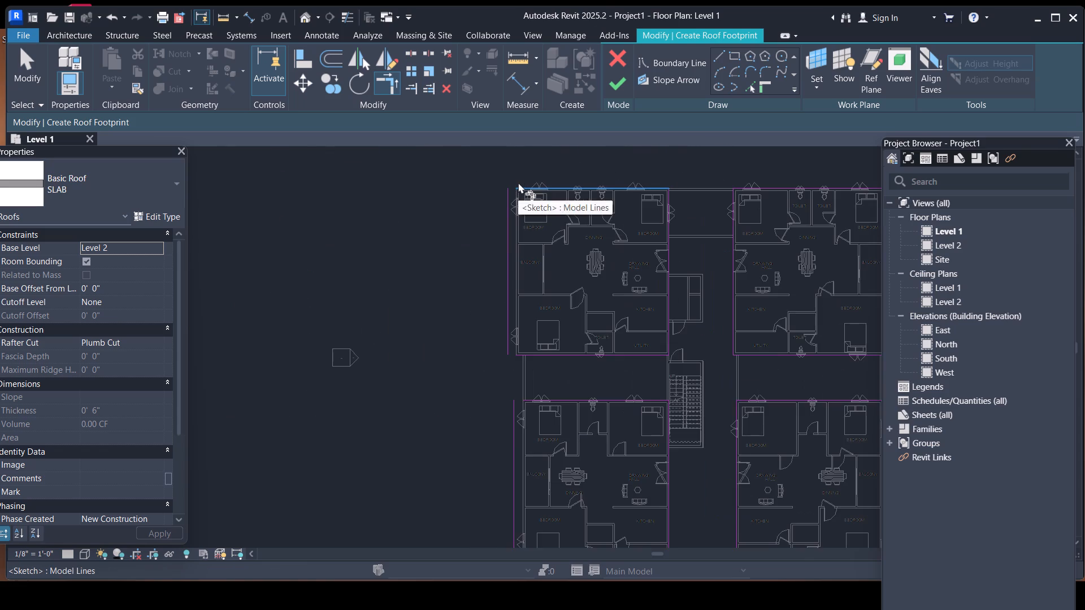
click(519, 184)
click(505, 190)
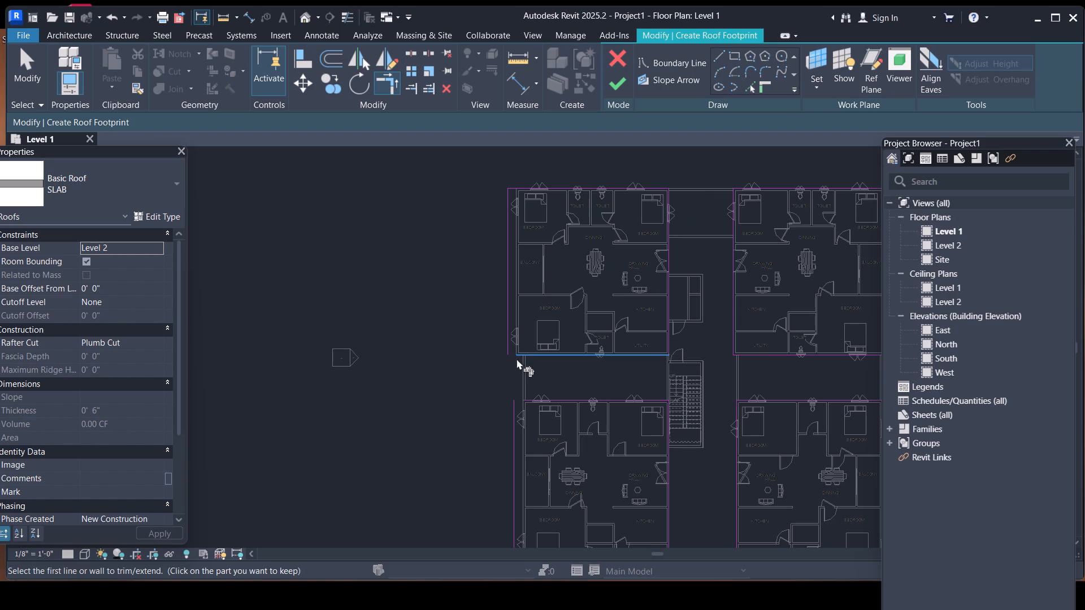
click(522, 352)
click(508, 348)
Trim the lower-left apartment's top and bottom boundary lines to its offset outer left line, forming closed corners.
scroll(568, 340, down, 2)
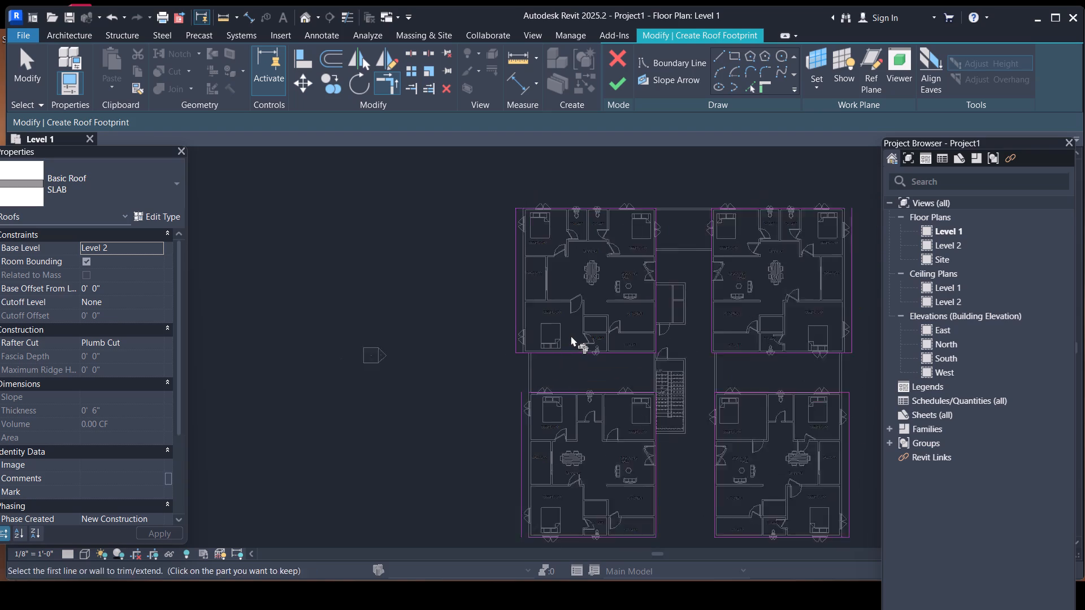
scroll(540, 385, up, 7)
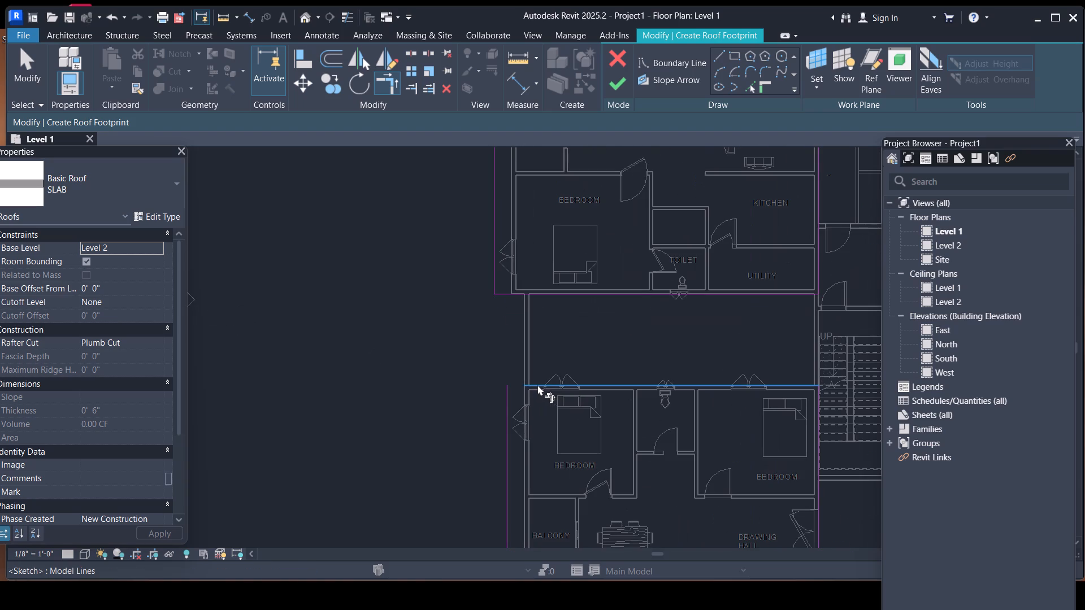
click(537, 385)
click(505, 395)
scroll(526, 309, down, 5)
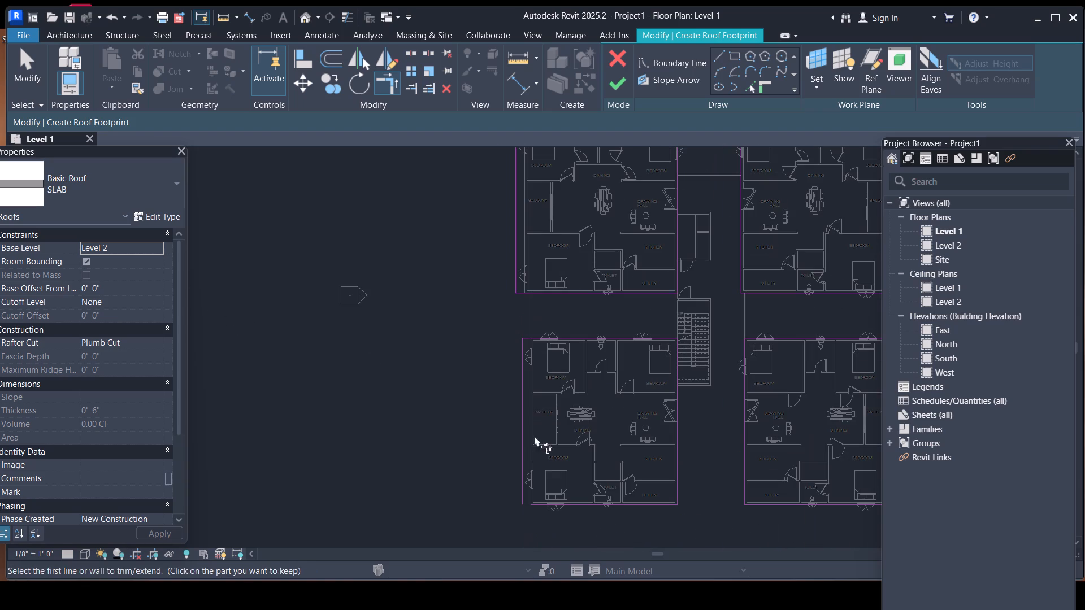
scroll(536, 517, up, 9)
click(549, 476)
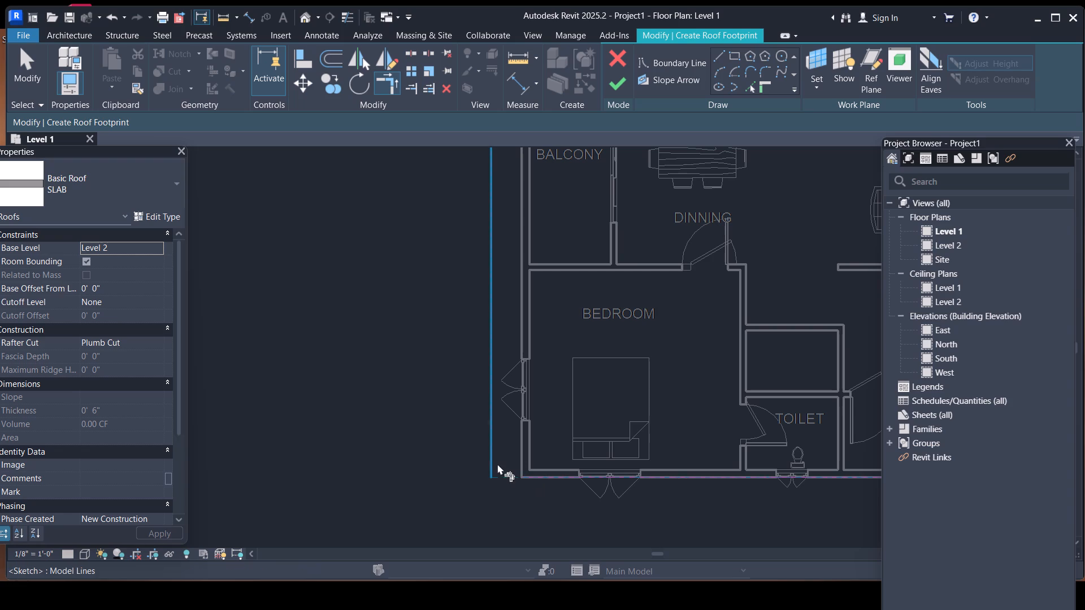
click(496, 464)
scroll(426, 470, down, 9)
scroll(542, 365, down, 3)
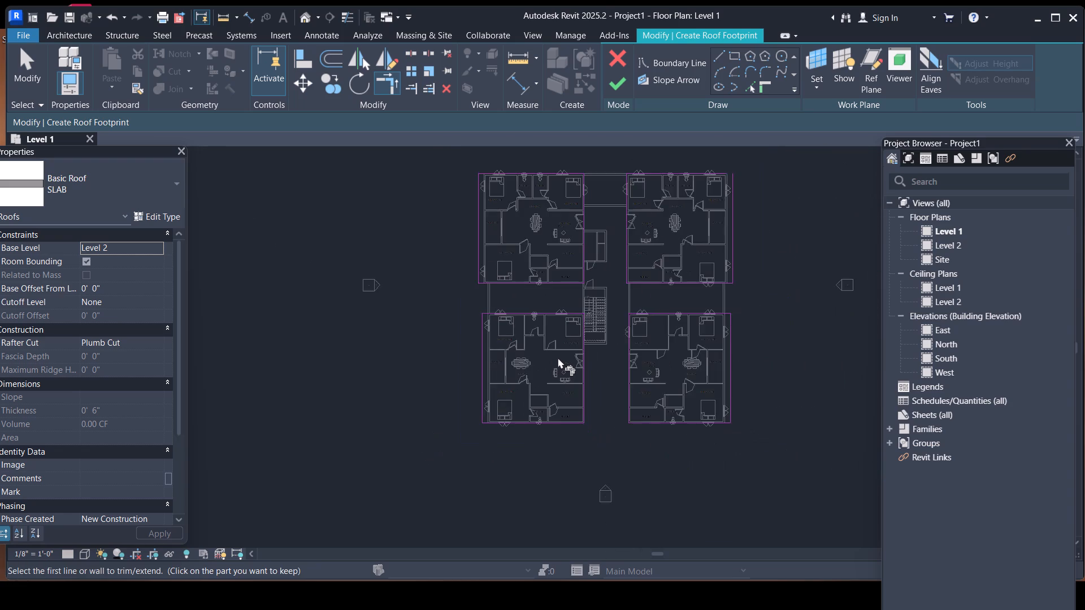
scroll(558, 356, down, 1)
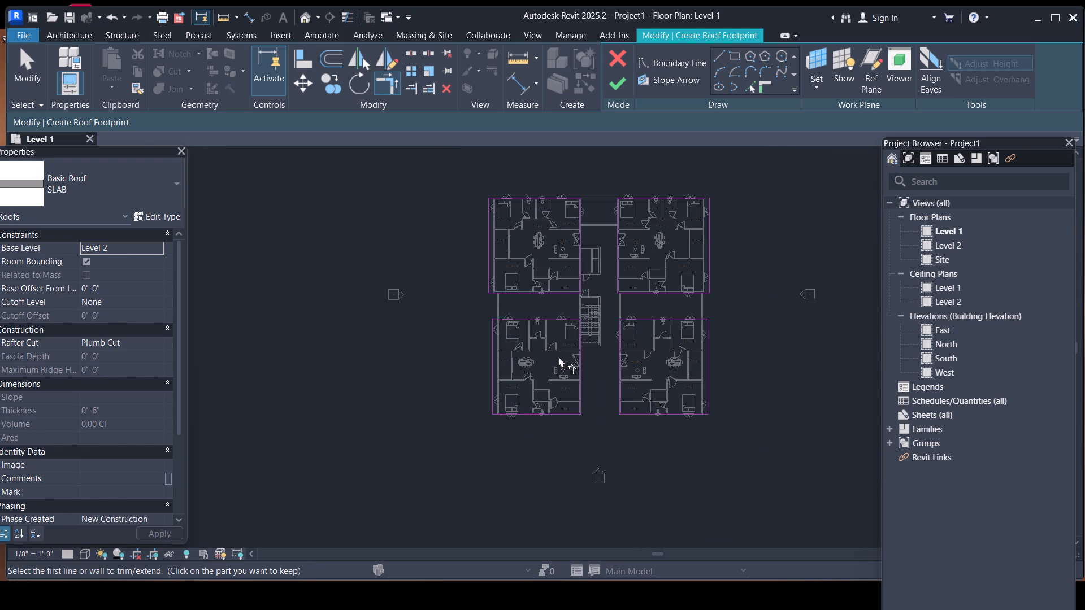
Check the type properties and layer structure of the SLAB basic roof type.
click(146, 213)
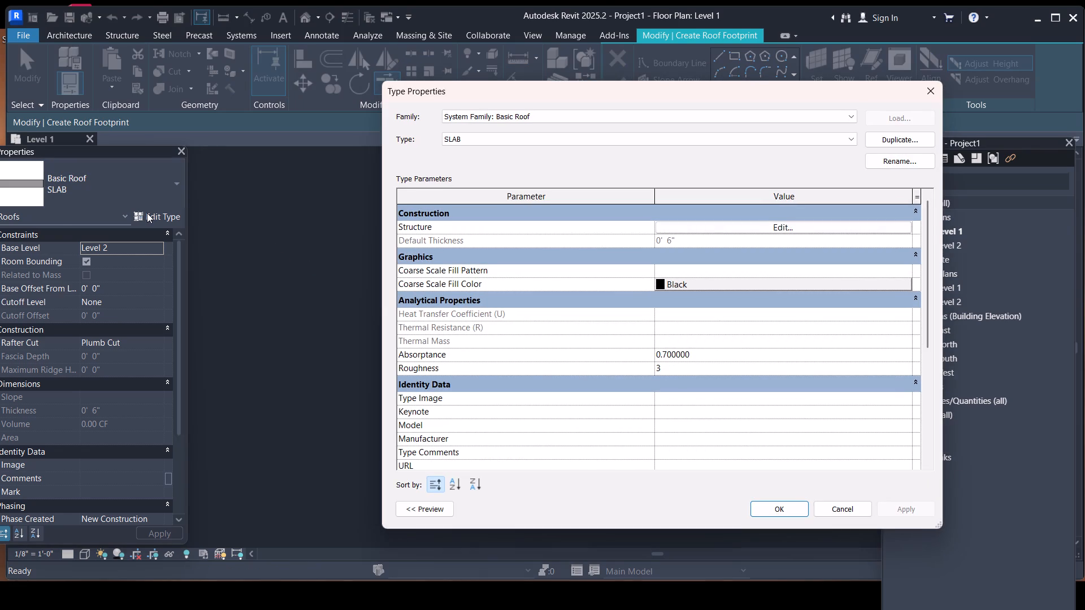
click(792, 229)
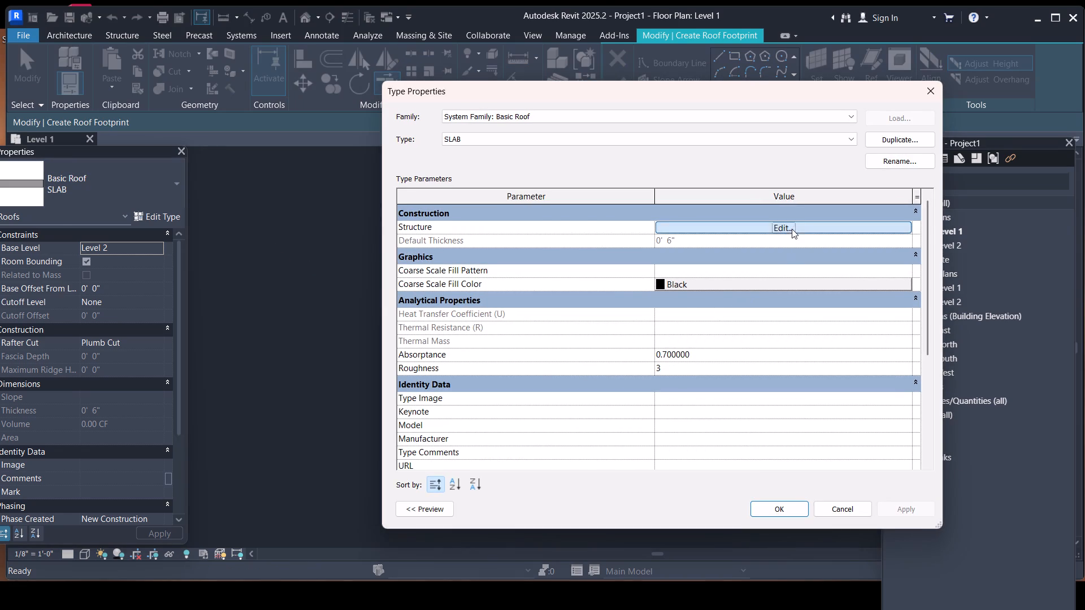
click(934, 90)
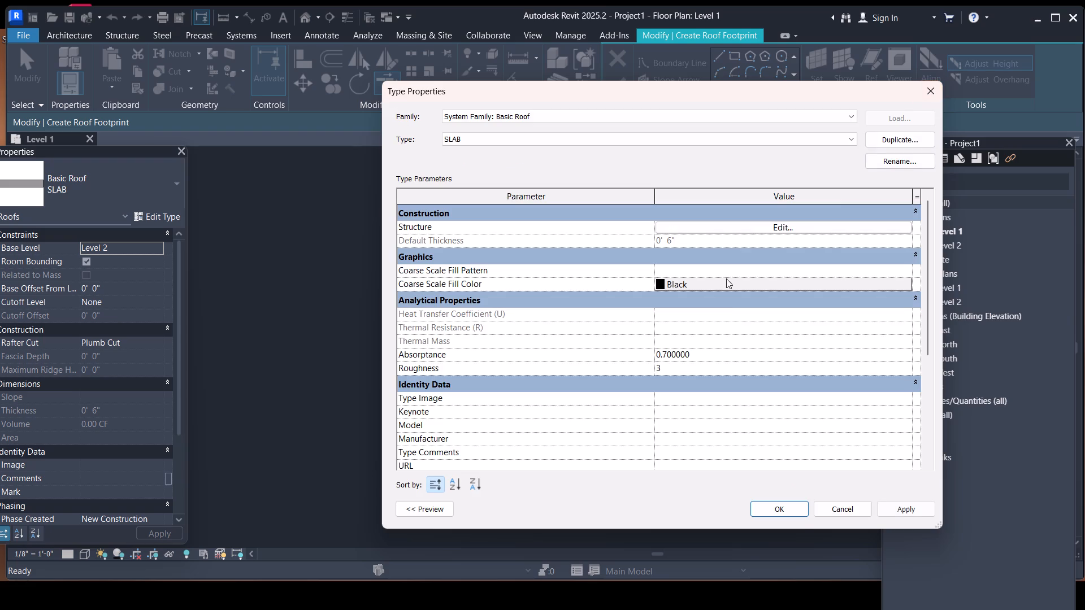
click(789, 515)
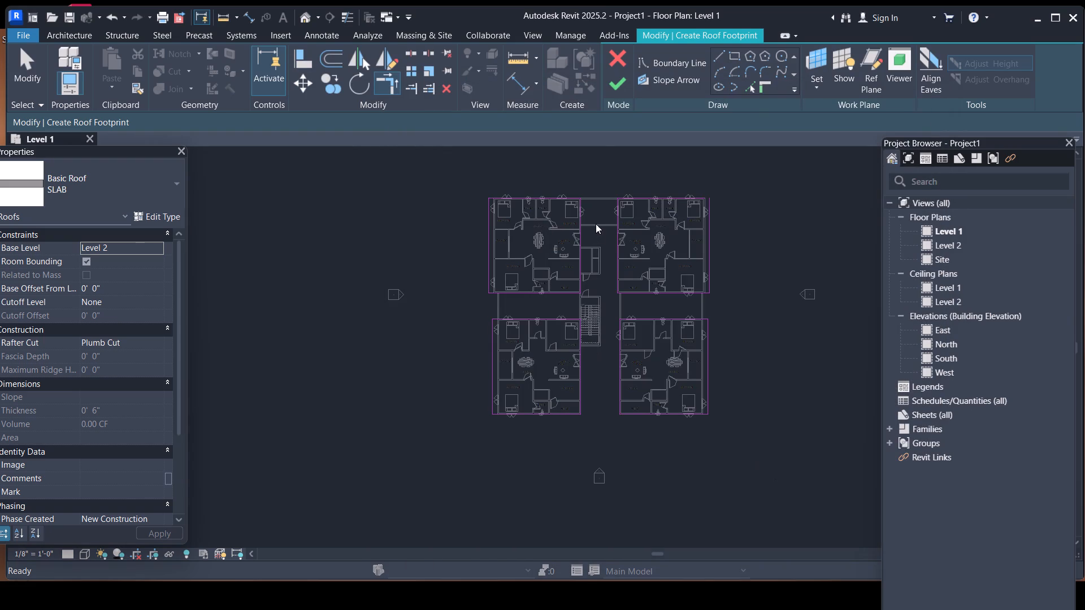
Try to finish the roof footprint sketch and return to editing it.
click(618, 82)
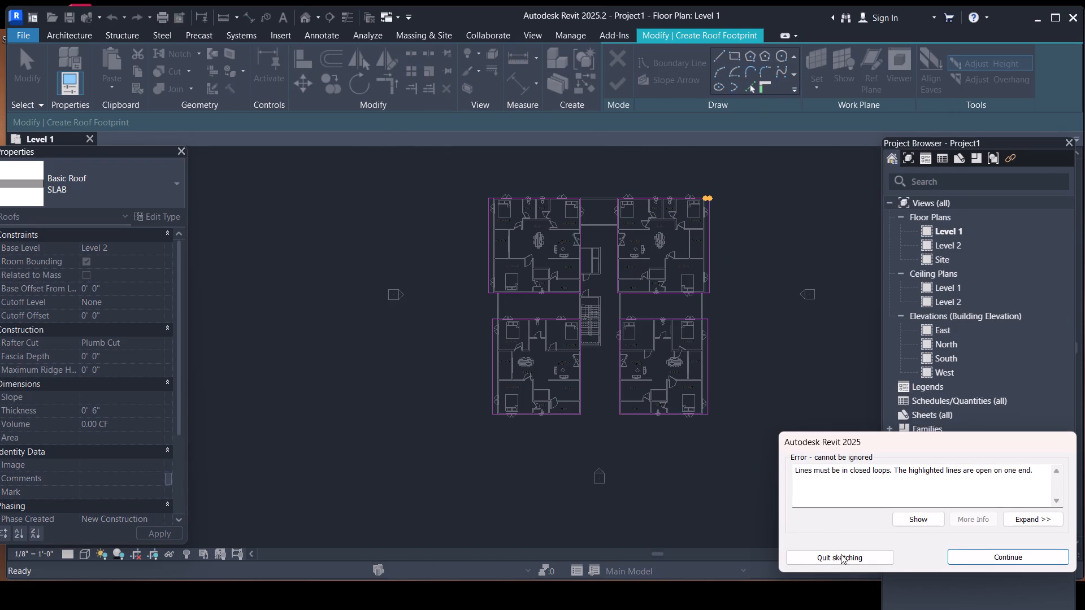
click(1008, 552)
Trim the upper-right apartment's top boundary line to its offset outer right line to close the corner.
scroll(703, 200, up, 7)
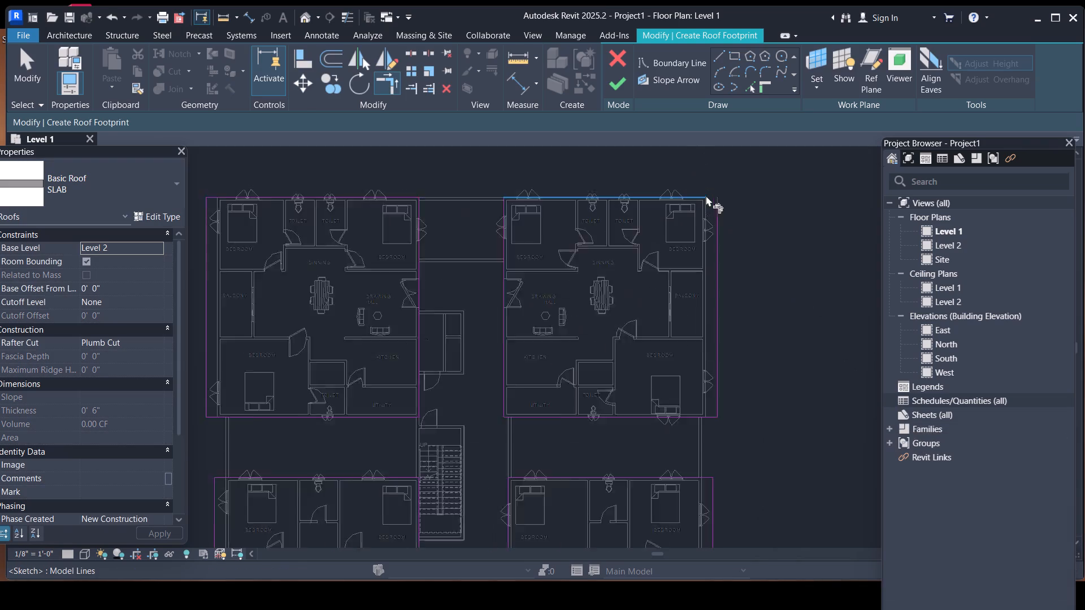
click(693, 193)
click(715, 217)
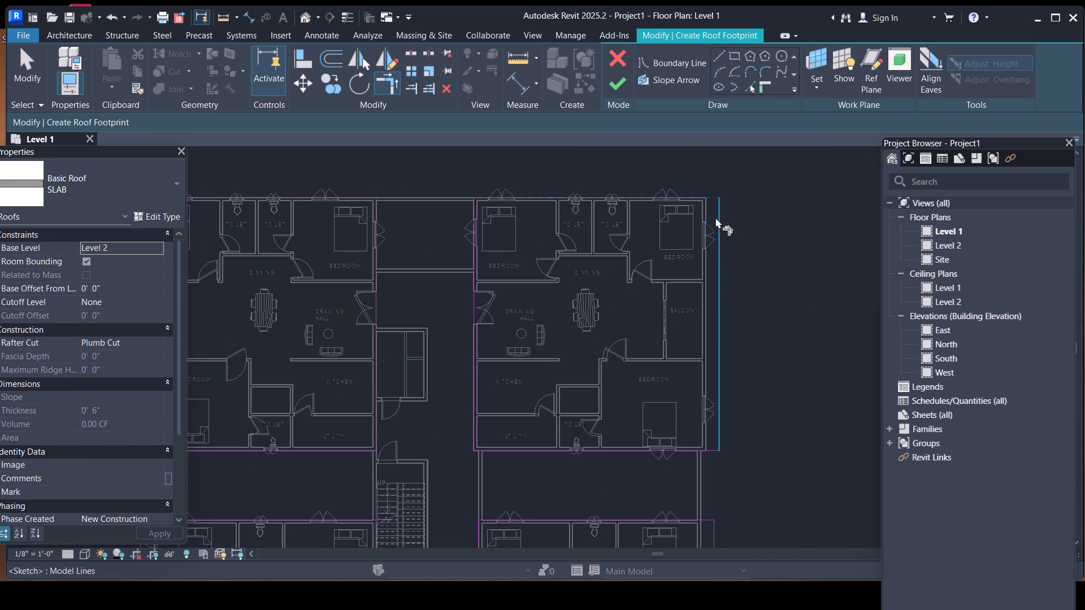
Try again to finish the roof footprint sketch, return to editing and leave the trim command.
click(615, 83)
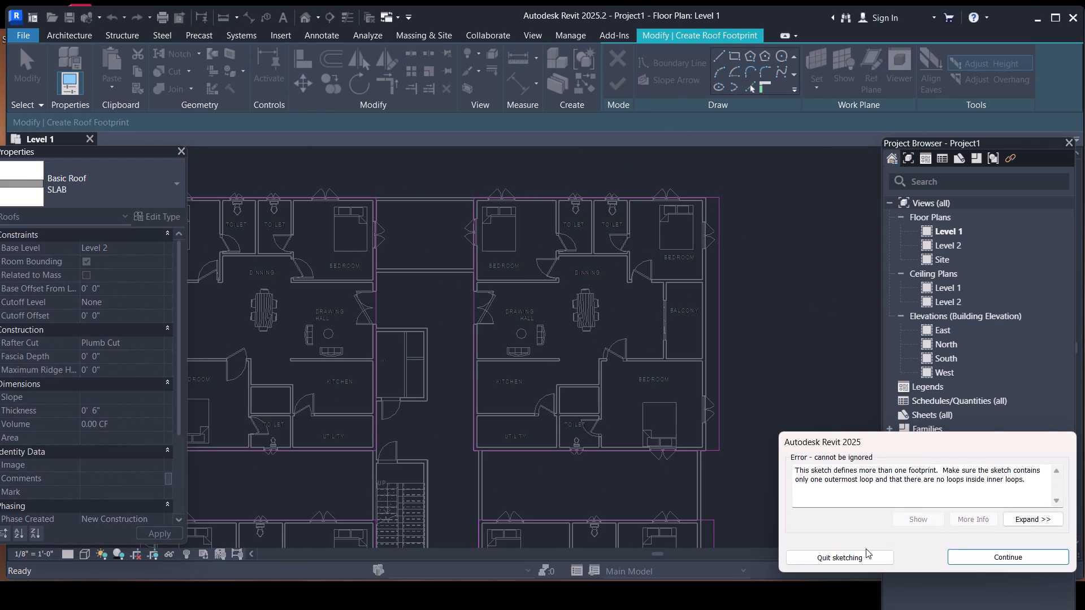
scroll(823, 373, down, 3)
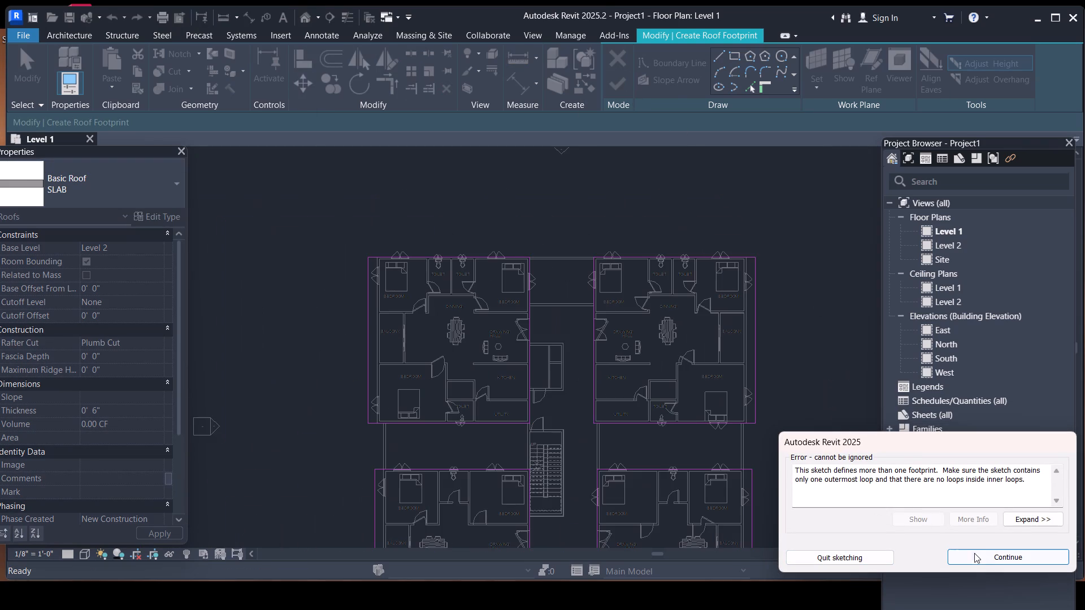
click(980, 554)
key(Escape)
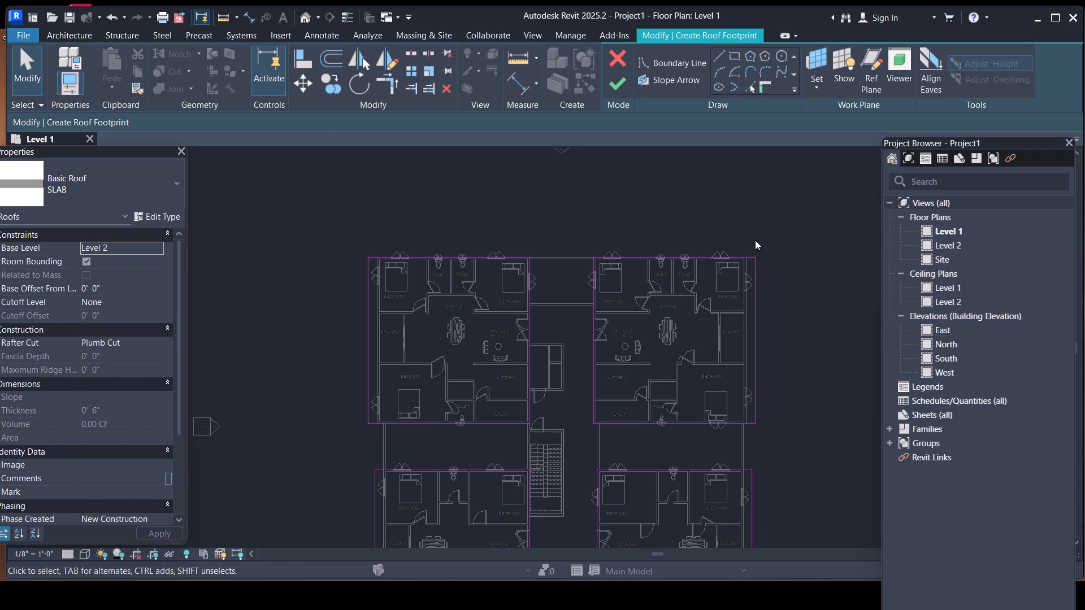
Delete the four roof boundary lines around the upper-right apartment.
click(756, 254)
key(Delete)
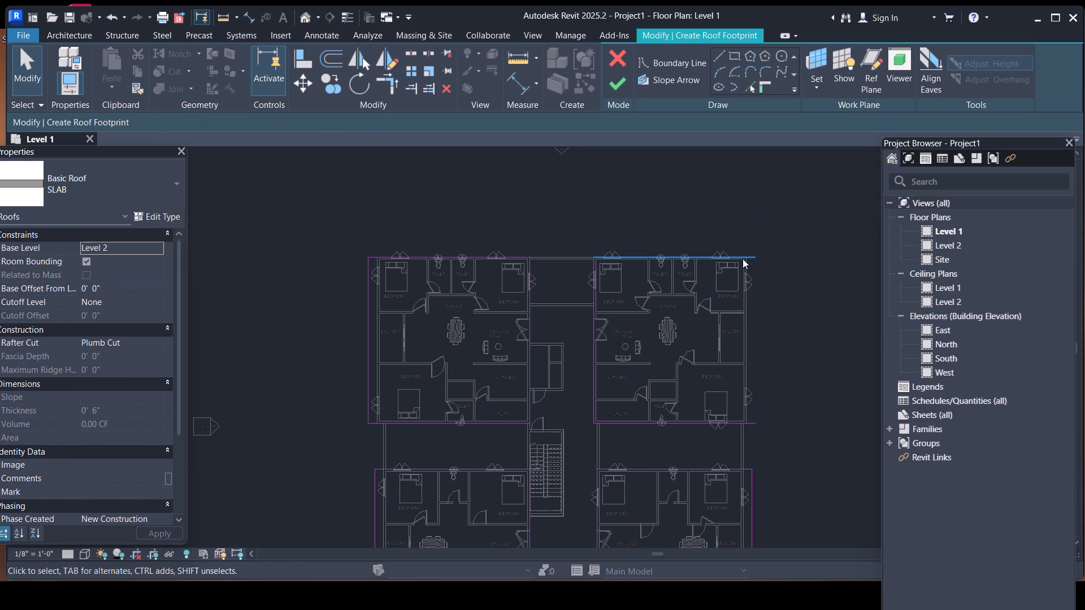
click(743, 258)
key(Delete)
click(588, 332)
key(Delete)
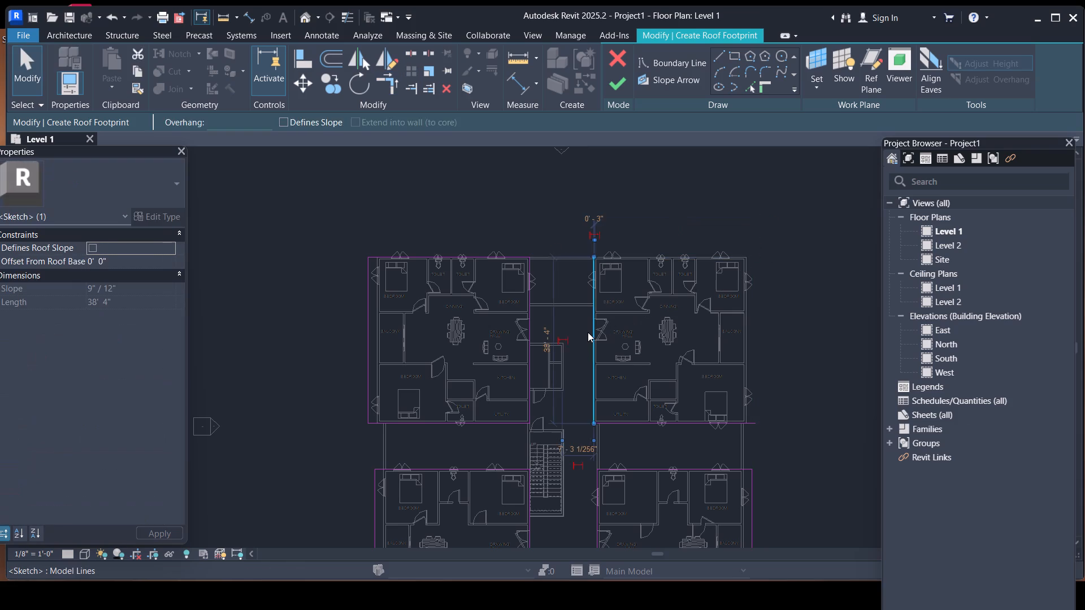
click(626, 421)
key(Delete)
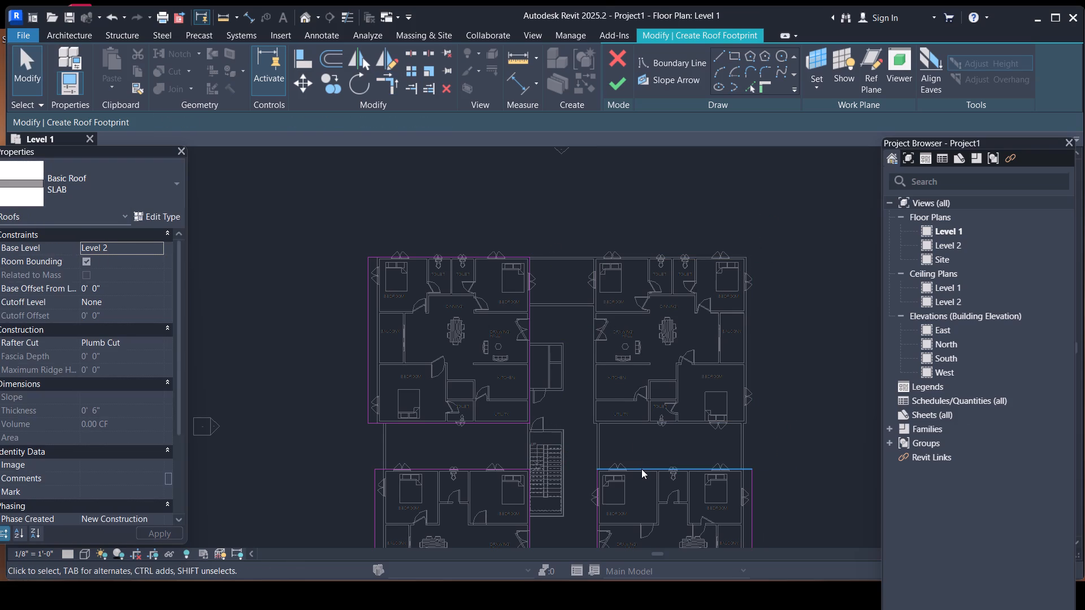
Delete the four roof boundary lines around the lower-right apartment.
click(641, 469)
key(Delete)
click(750, 496)
key(Delete)
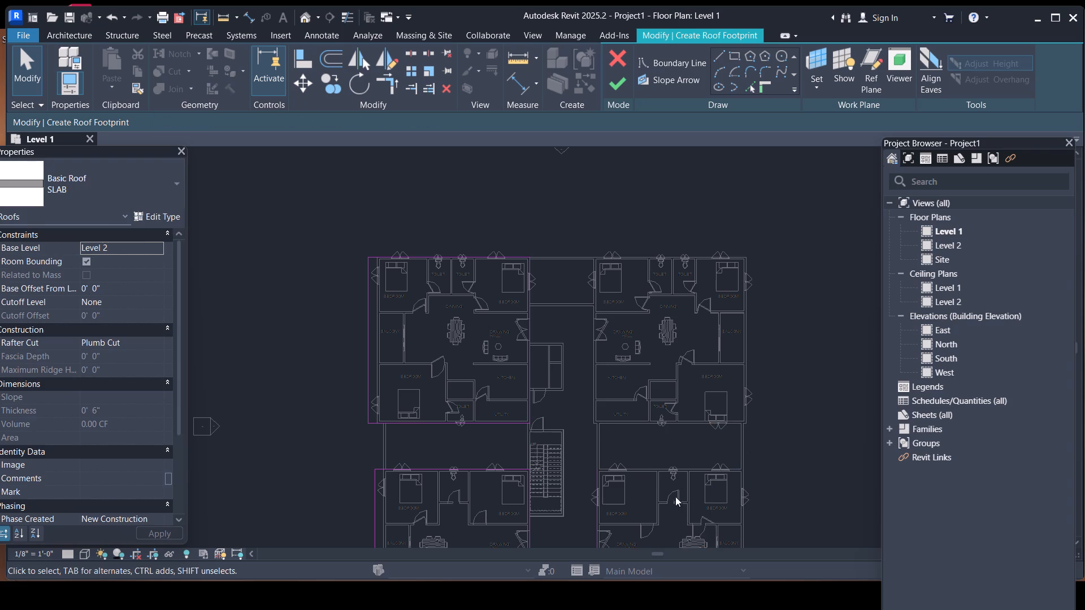
middle_drag(680, 466, 702, 169)
click(654, 342)
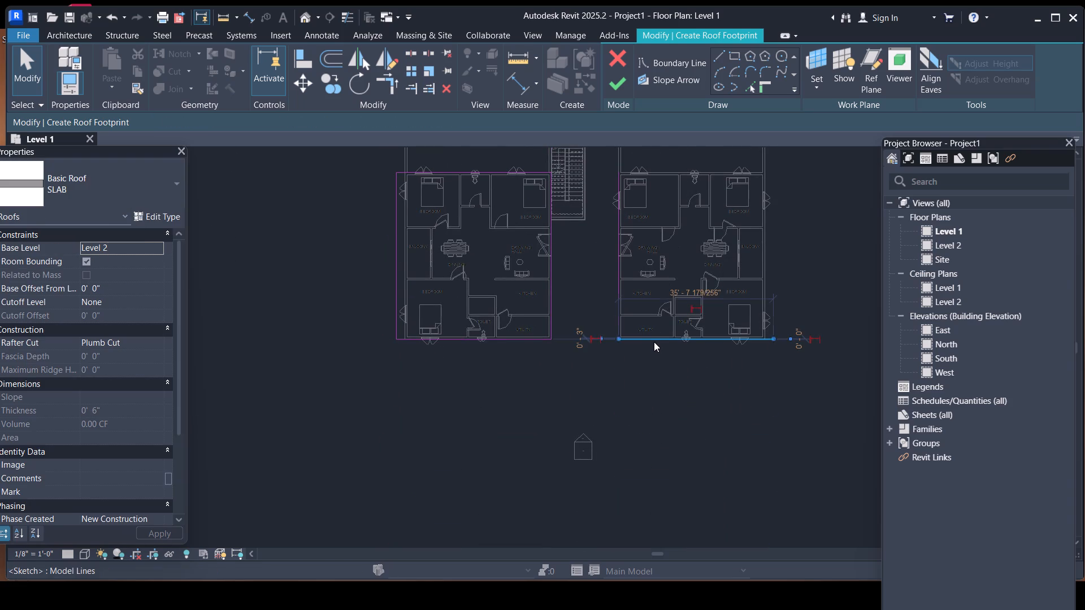
key(Delete)
click(617, 315)
key(Delete)
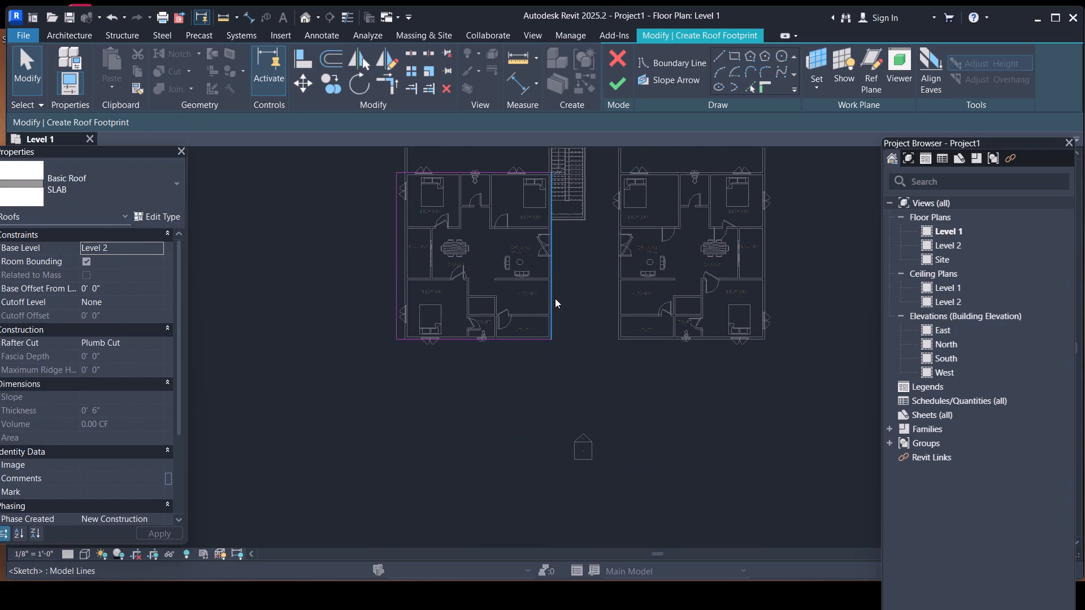
Delete the four roof boundary lines around the lower-left apartment.
click(555, 298)
key(Delete)
click(513, 335)
key(Delete)
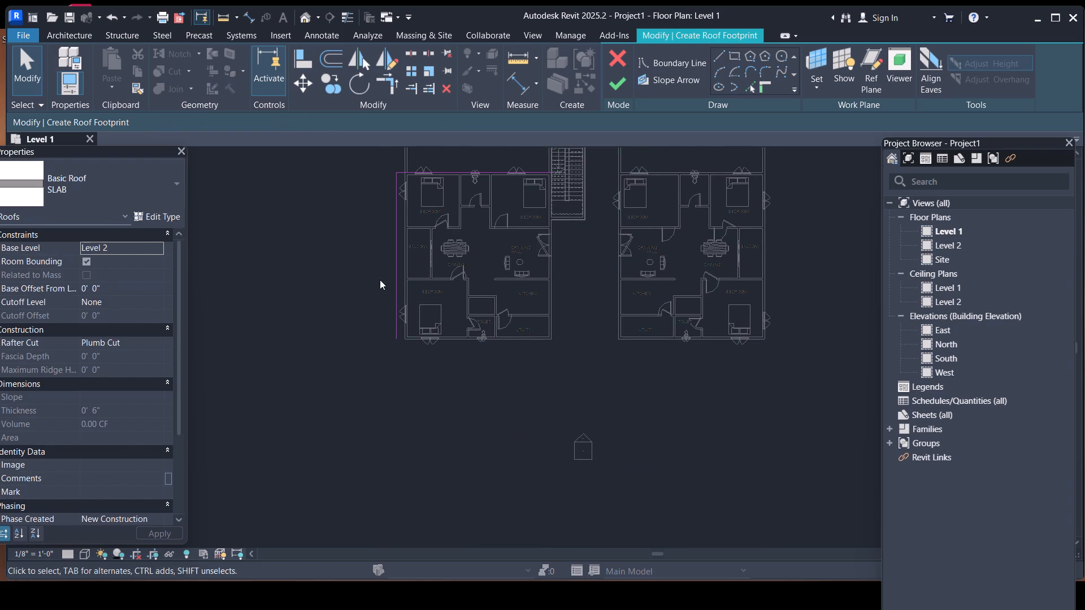
click(400, 272)
key(Delete)
click(452, 168)
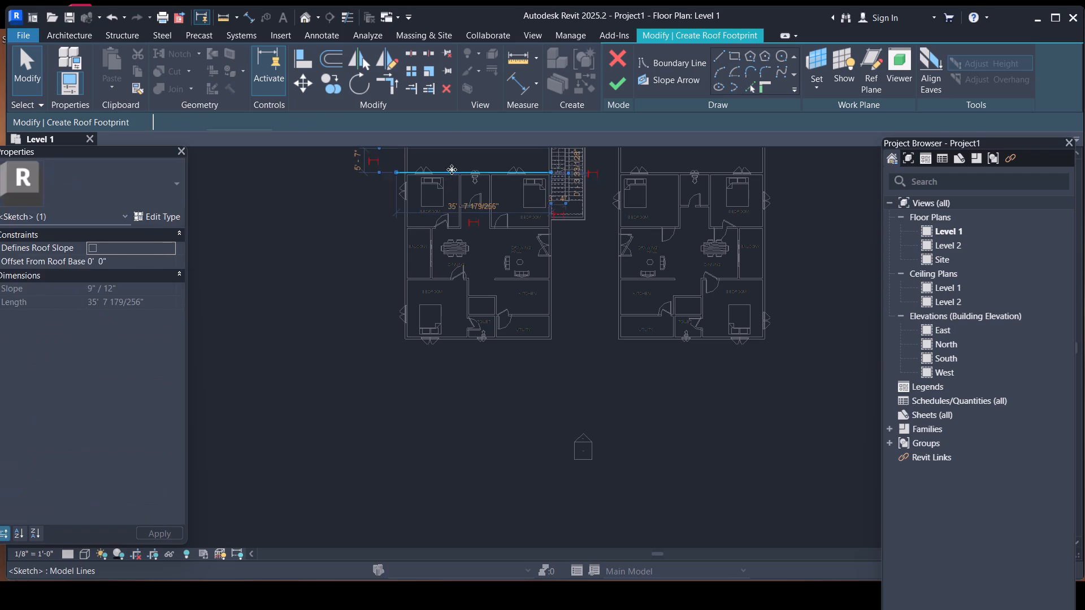
key(Delete)
Finish the roof footprint sketch over the upper-left apartment and attach the highlighted walls to the roof.
scroll(435, 345, down, 5)
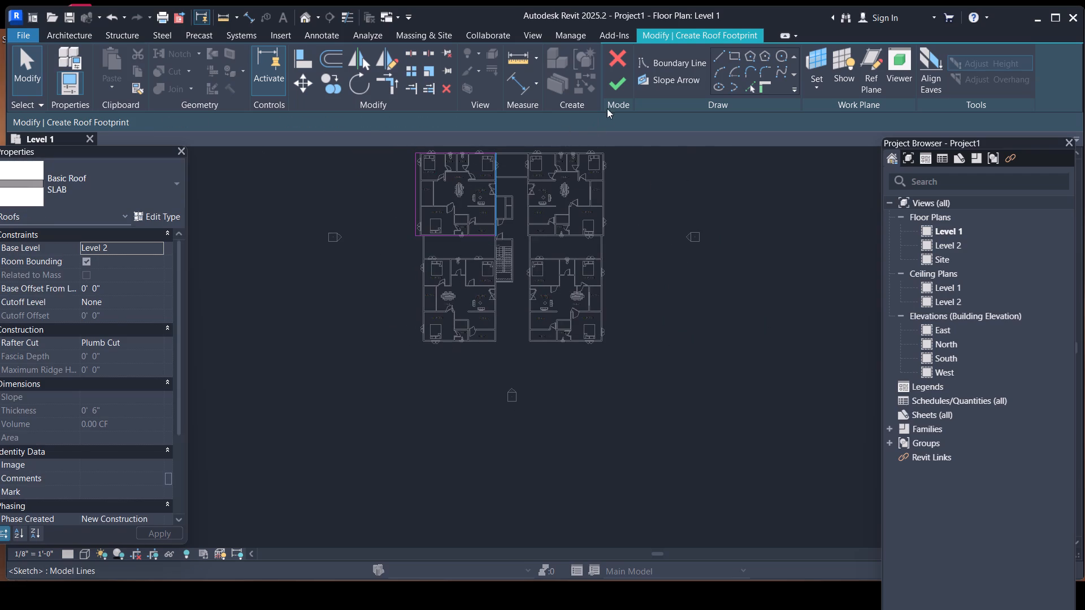
click(616, 93)
click(589, 311)
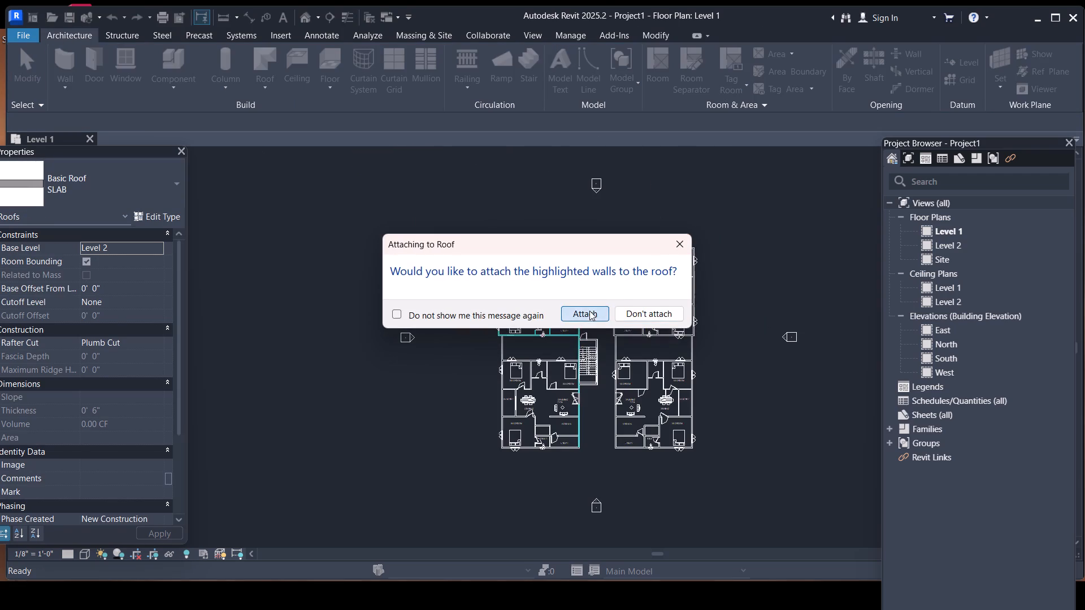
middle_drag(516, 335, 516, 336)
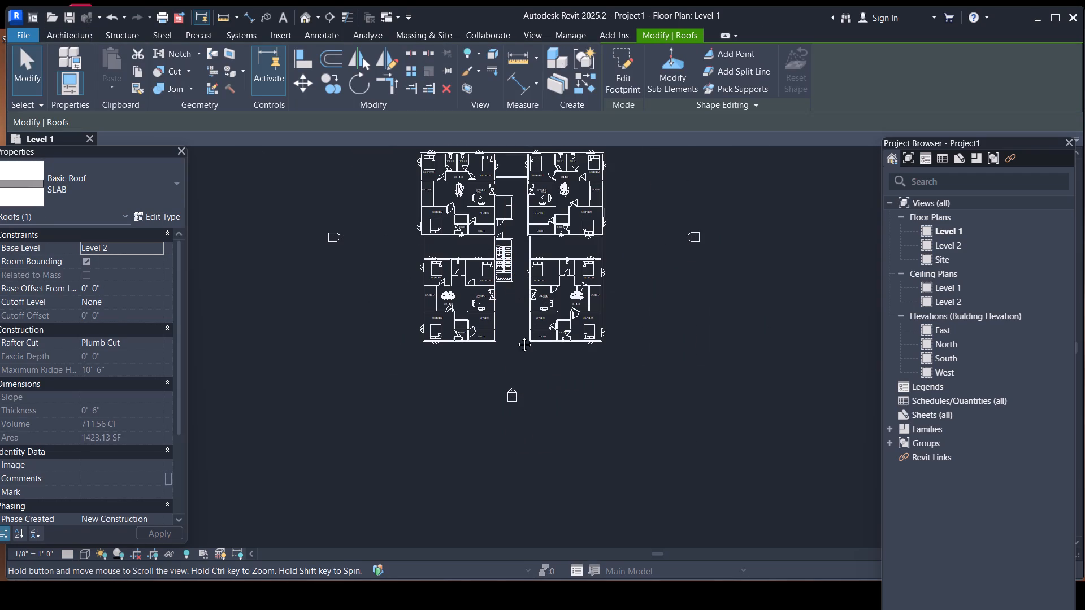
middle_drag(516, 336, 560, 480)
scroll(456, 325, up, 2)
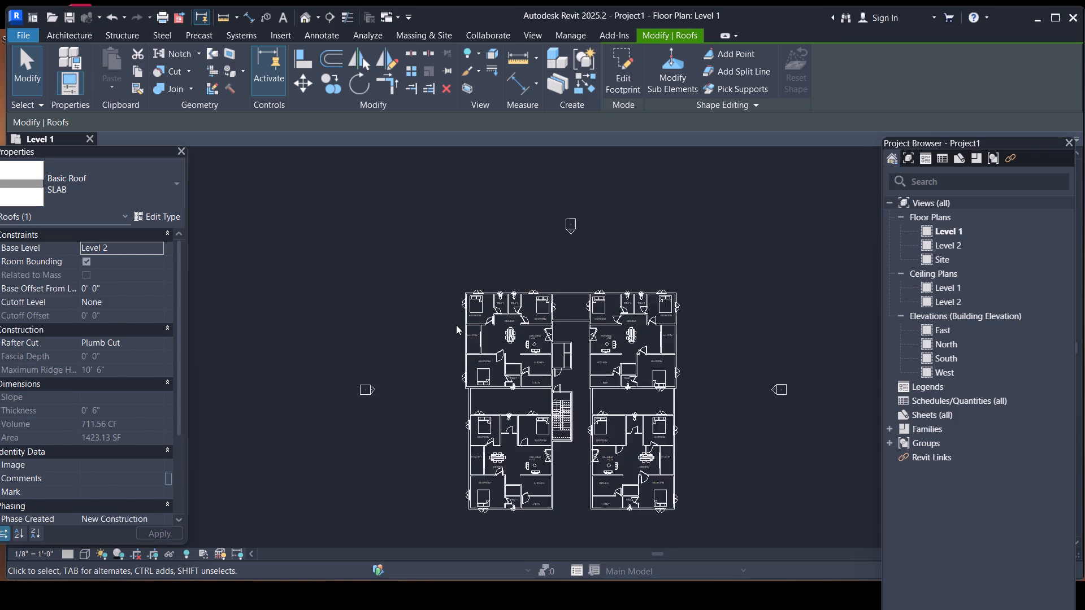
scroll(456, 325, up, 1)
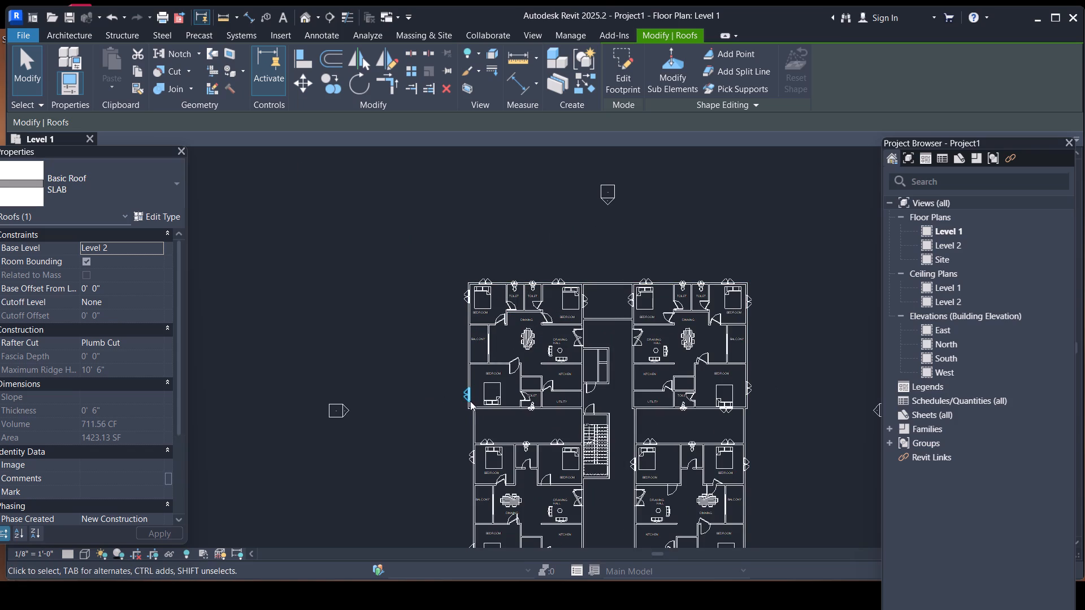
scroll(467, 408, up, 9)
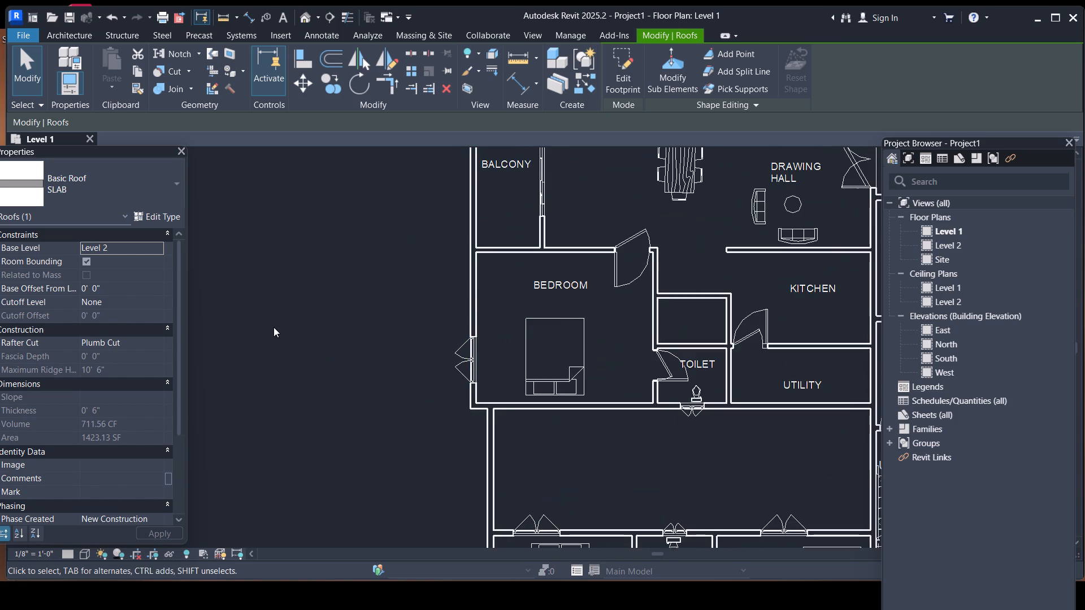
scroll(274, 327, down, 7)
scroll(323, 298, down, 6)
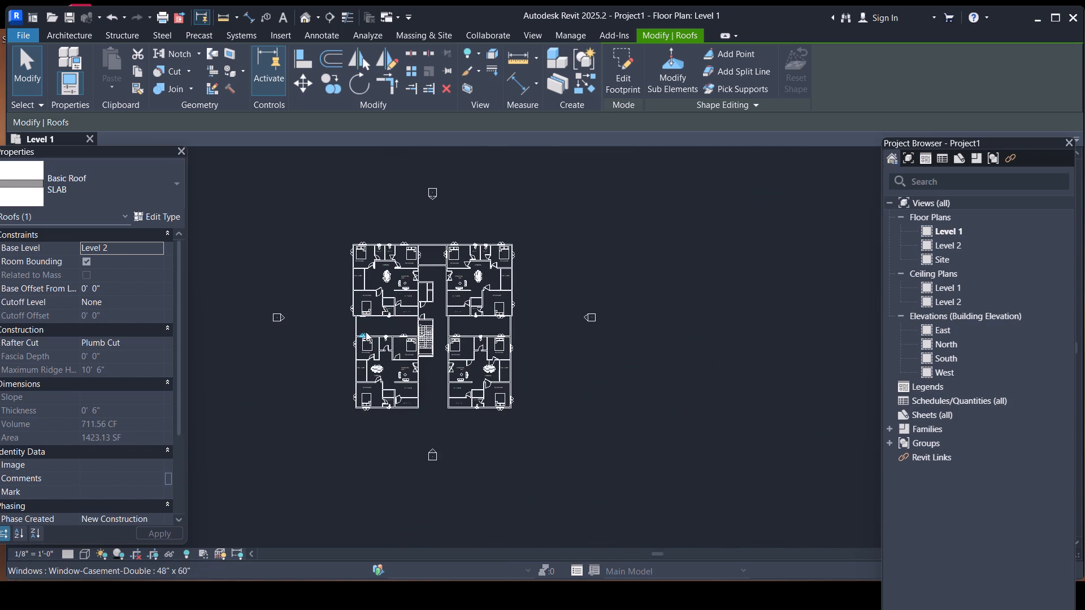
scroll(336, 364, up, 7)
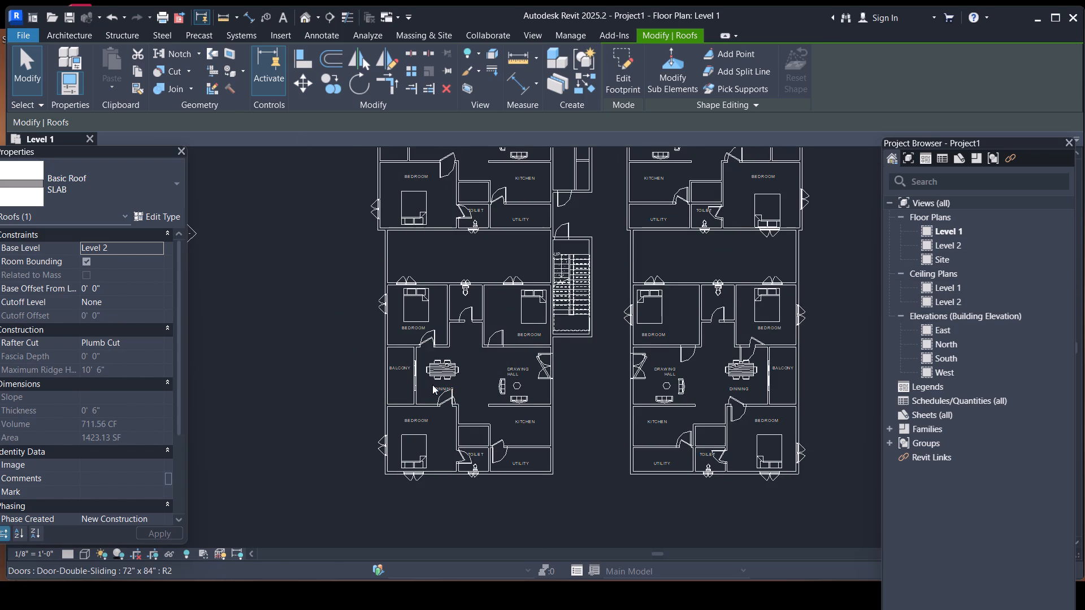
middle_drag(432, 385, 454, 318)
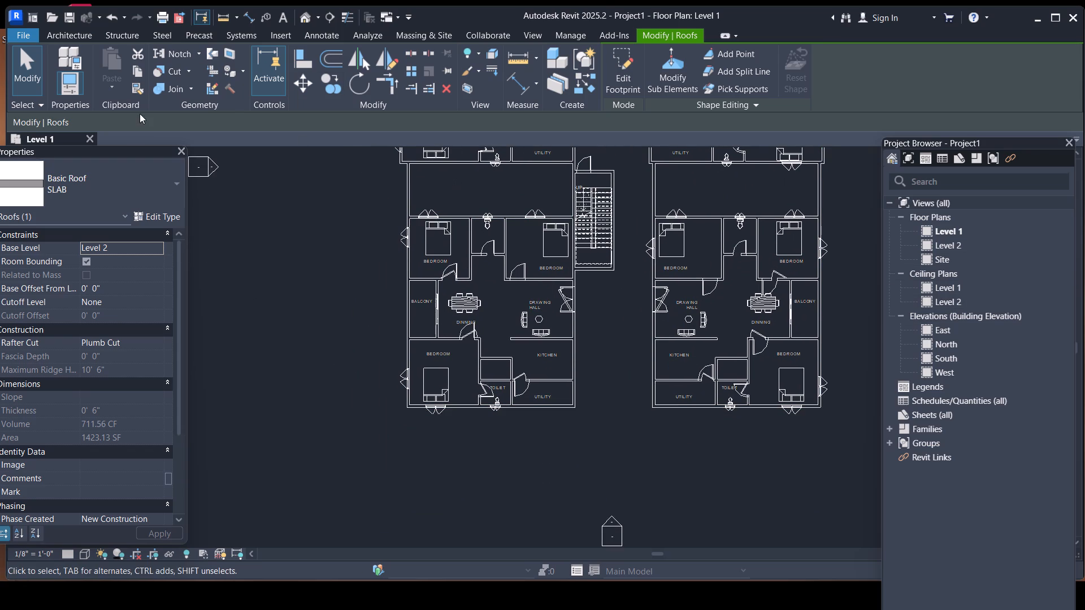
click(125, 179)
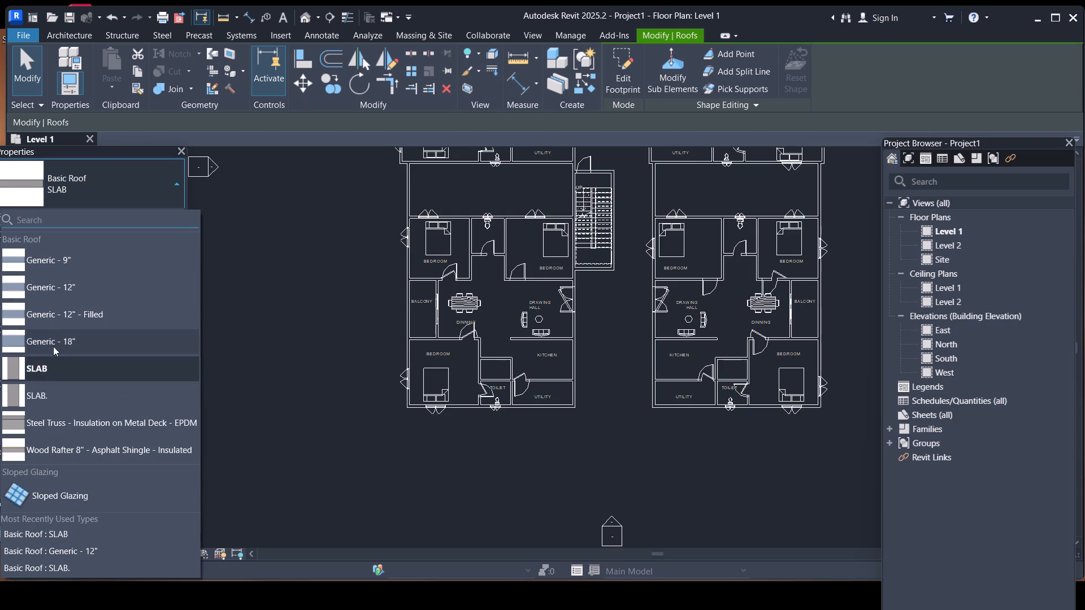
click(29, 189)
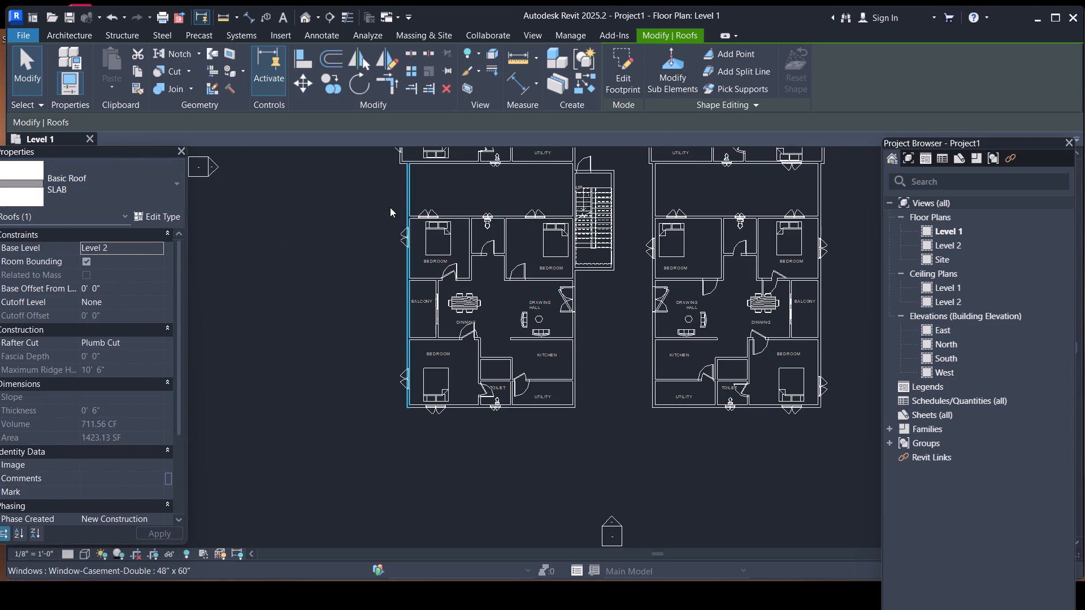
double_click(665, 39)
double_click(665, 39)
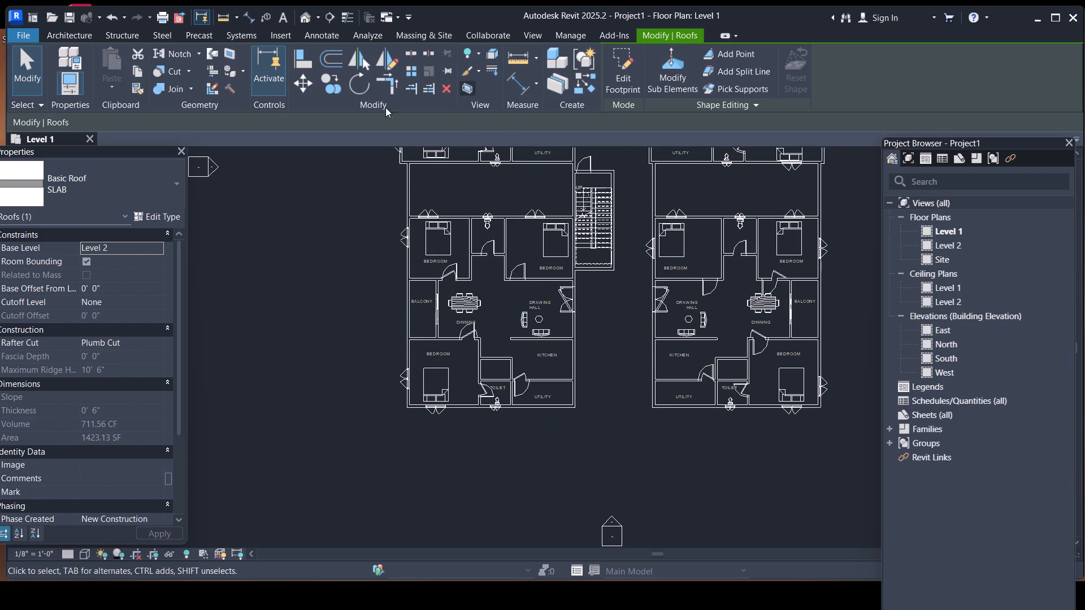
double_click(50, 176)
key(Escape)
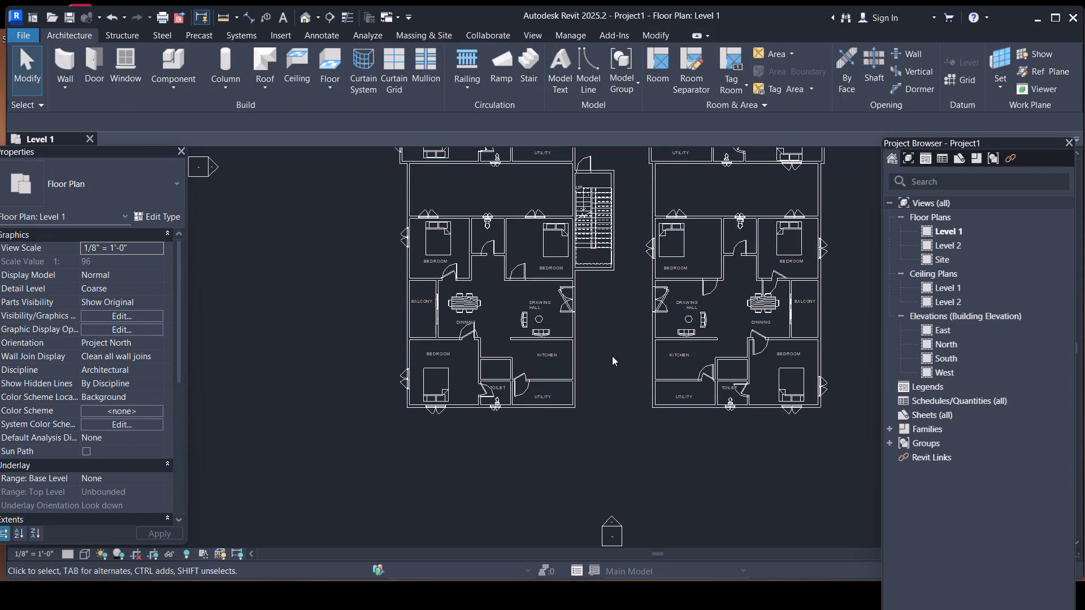
Start a SLAB roof by footprint on Level 2 and sketch a rectangular boundary around the lower-left apartment, about 38' 4" along its outer side.
click(262, 85)
click(270, 115)
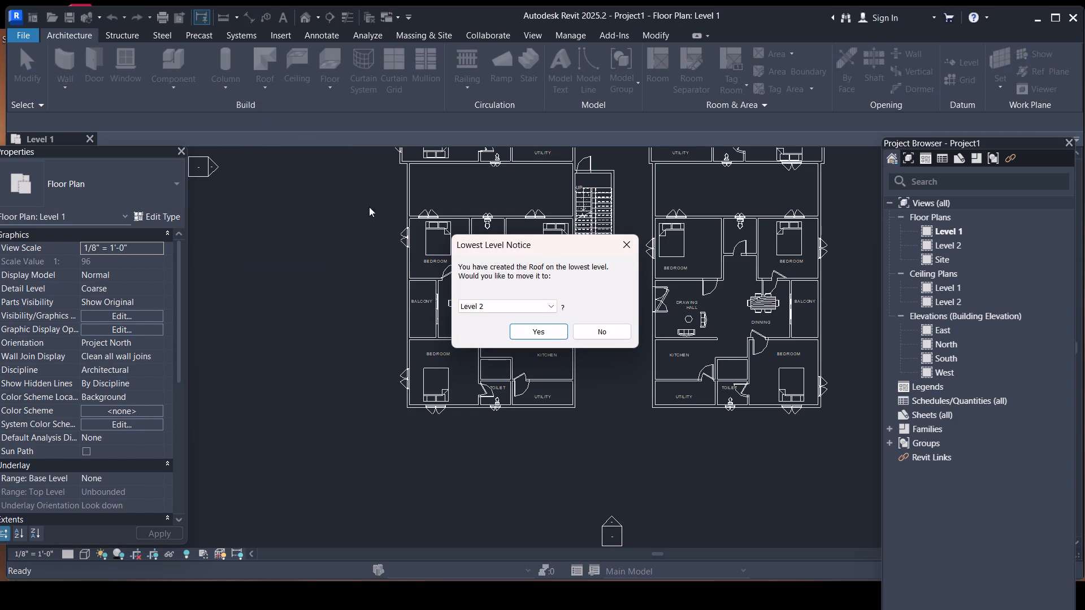
click(540, 332)
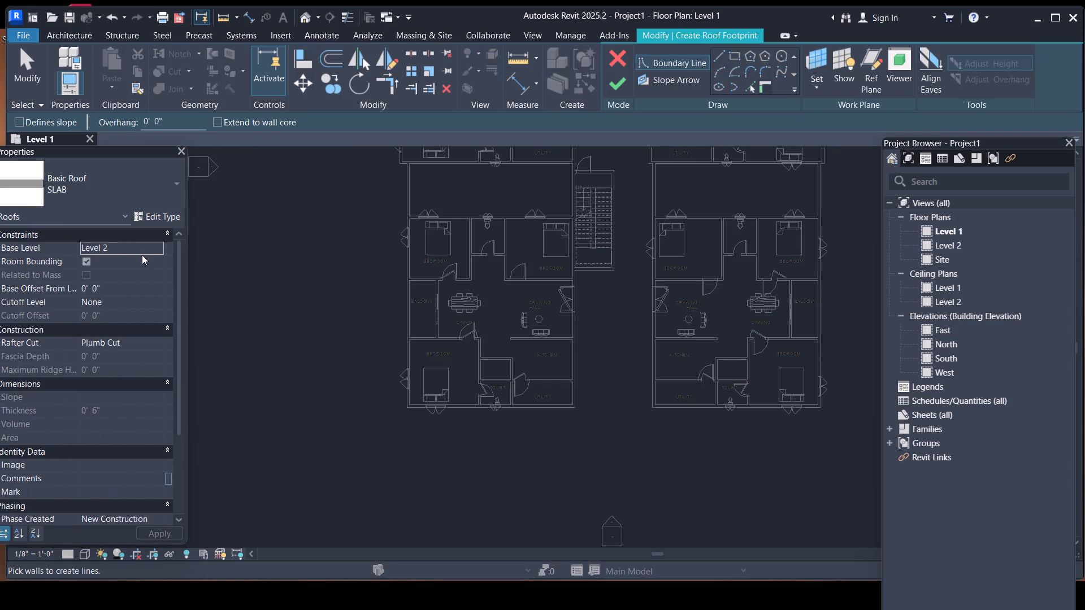
click(734, 54)
scroll(565, 220, up, 3)
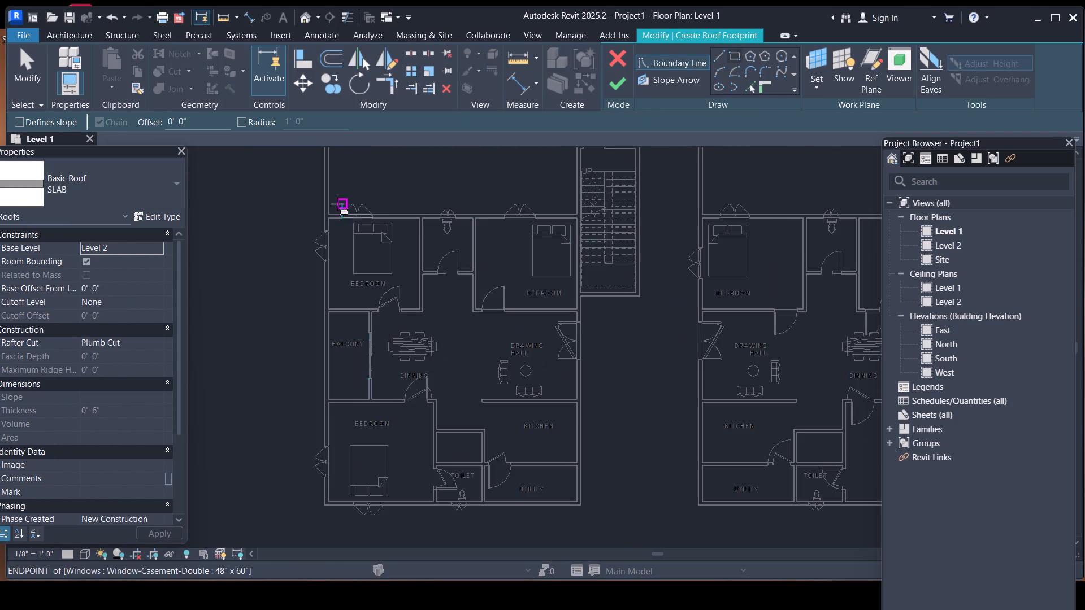
click(580, 511)
scroll(302, 210, up, 2)
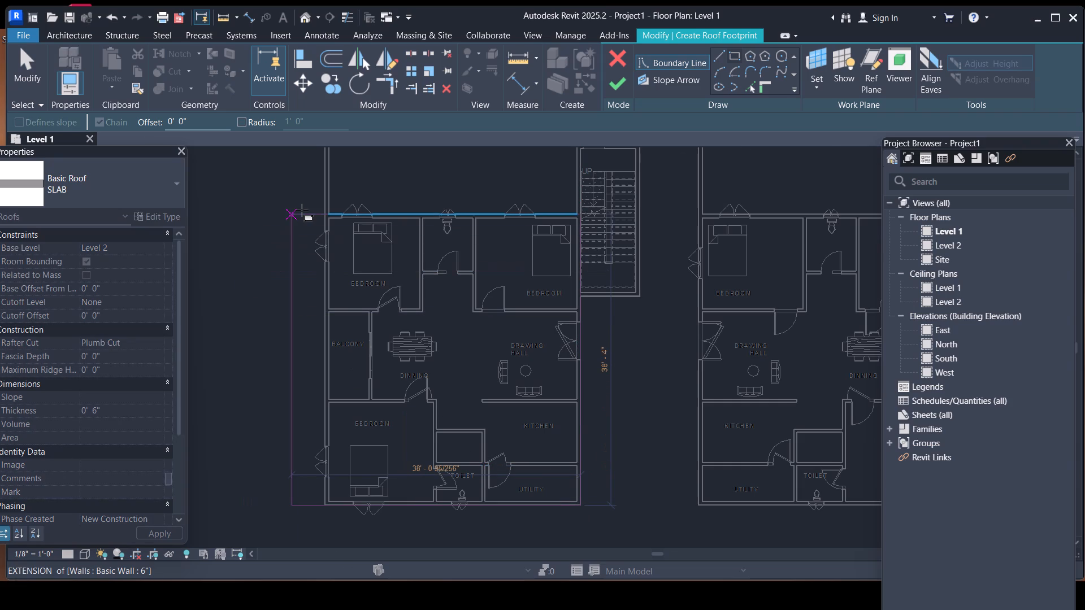
scroll(302, 210, up, 2)
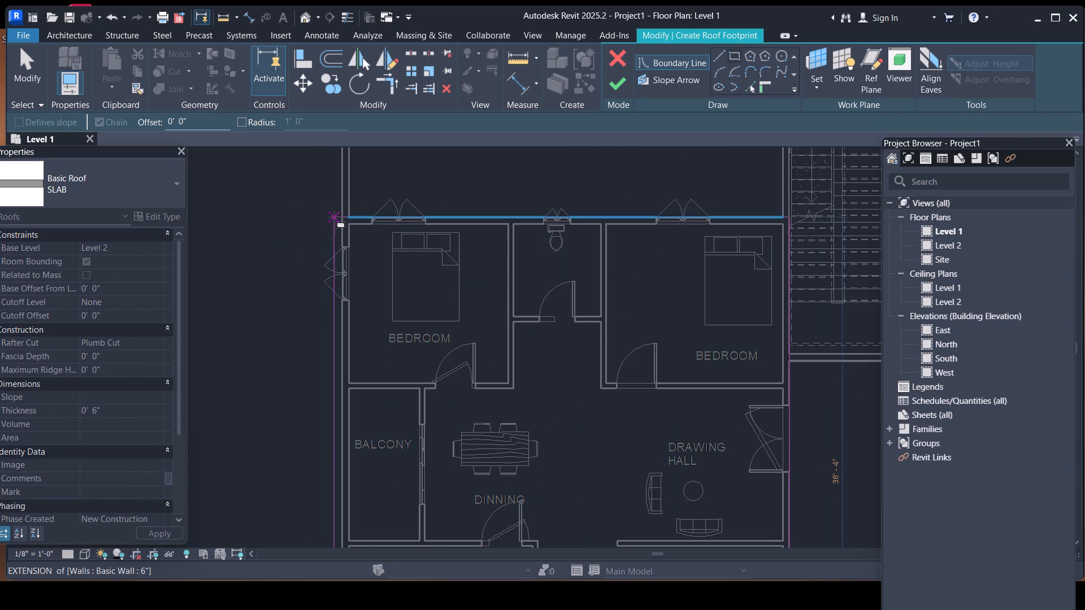
click(341, 216)
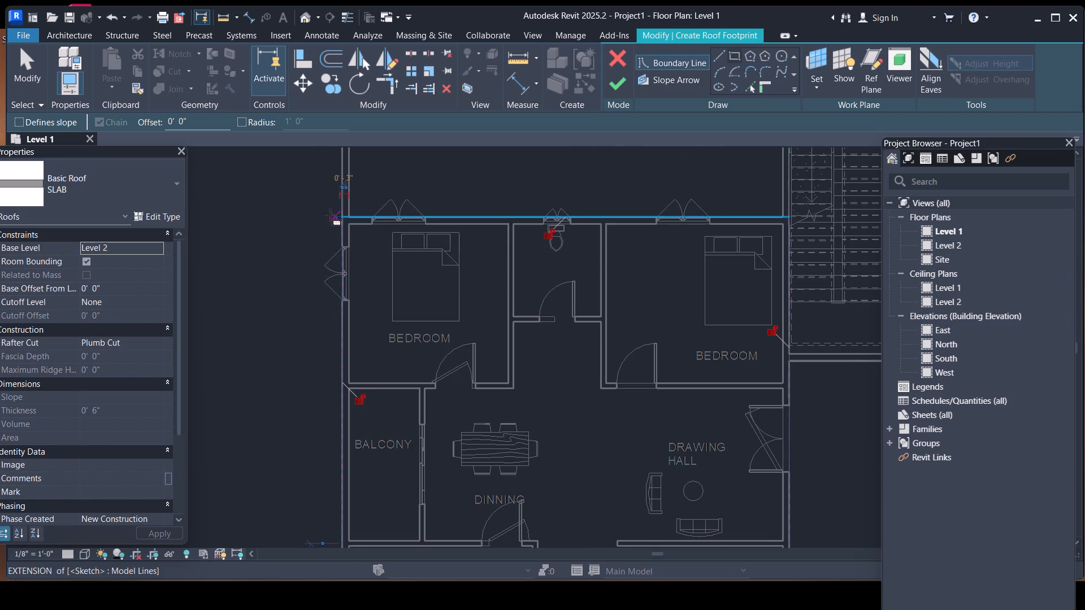
scroll(216, 220, down, 4)
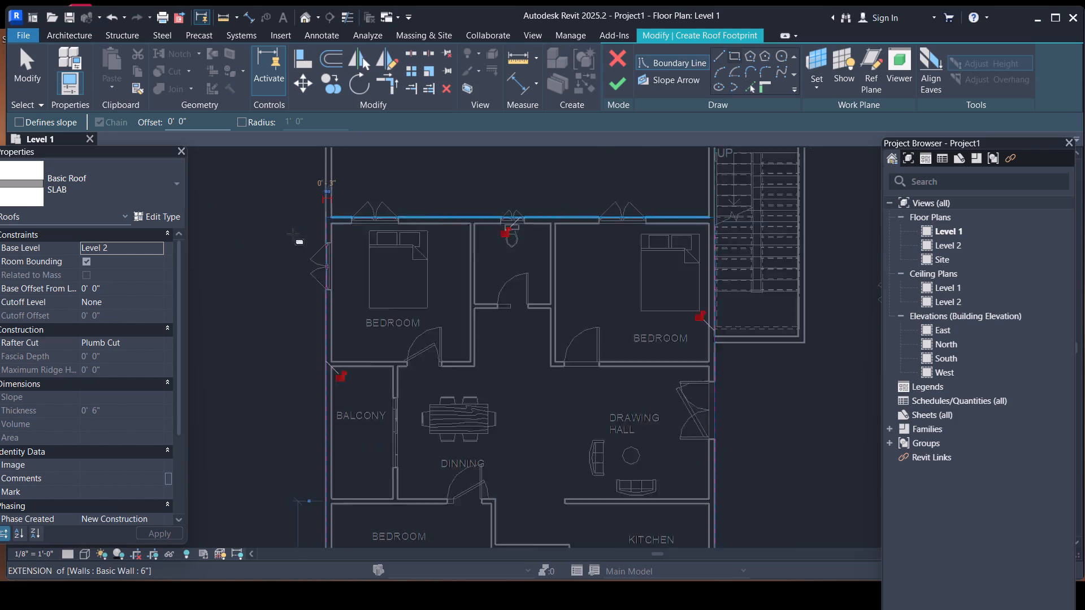
scroll(293, 234, down, 1)
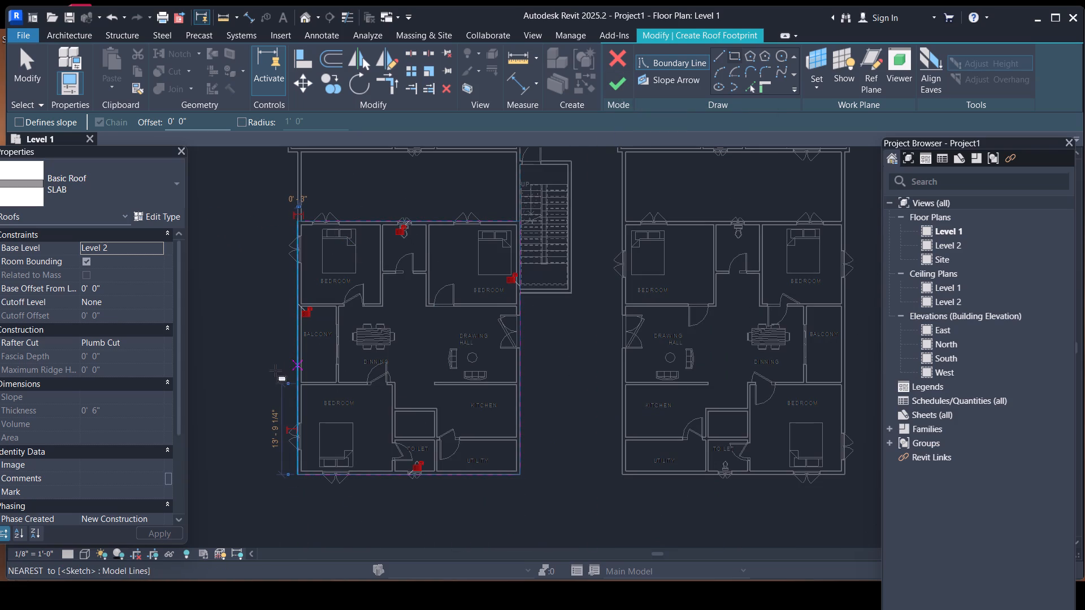
key(Escape)
Move the outer left boundary line of the lower-left apartment's roof 2' outward from the wall.
click(292, 360)
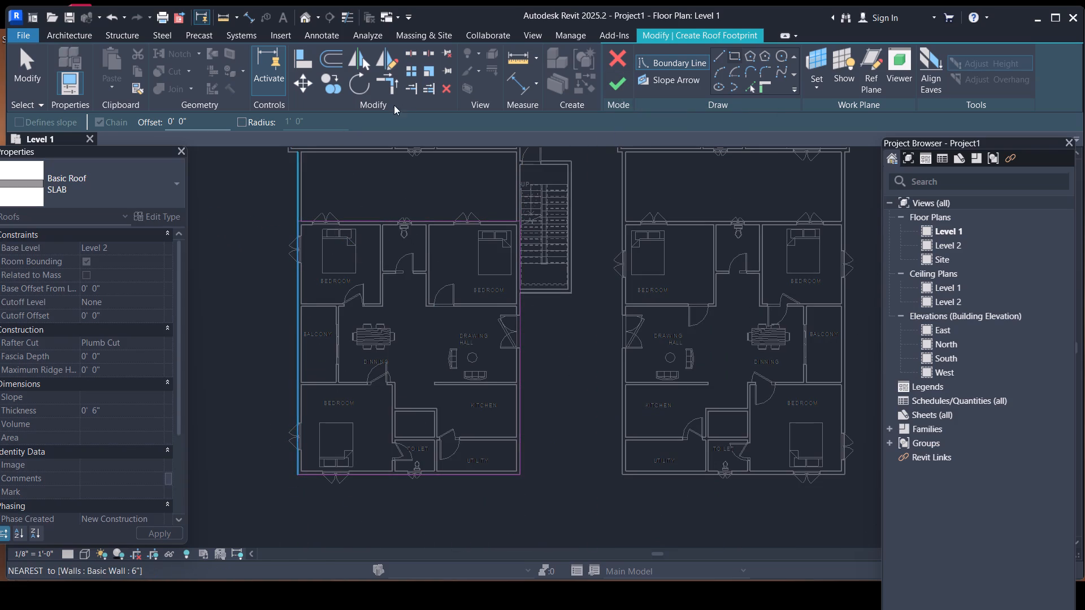
click(307, 86)
scroll(304, 220, up, 5)
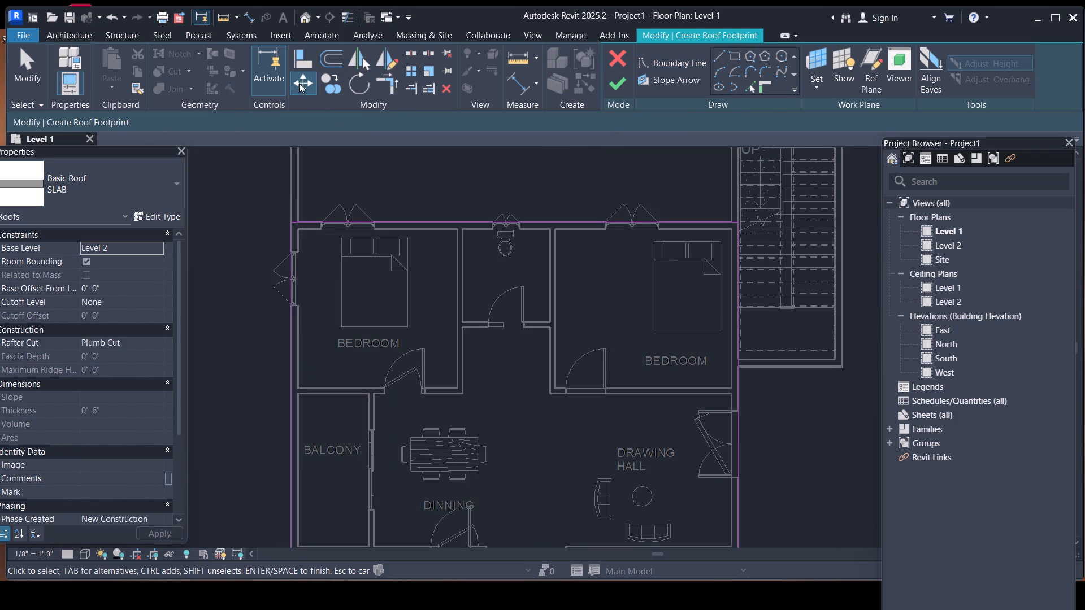
click(299, 83)
click(290, 228)
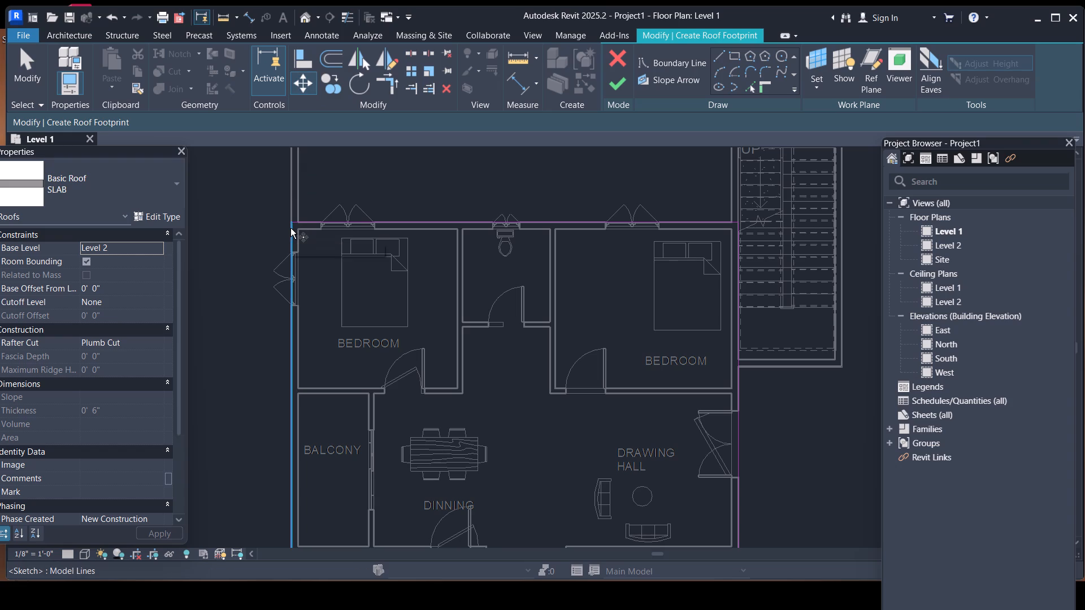
click(301, 82)
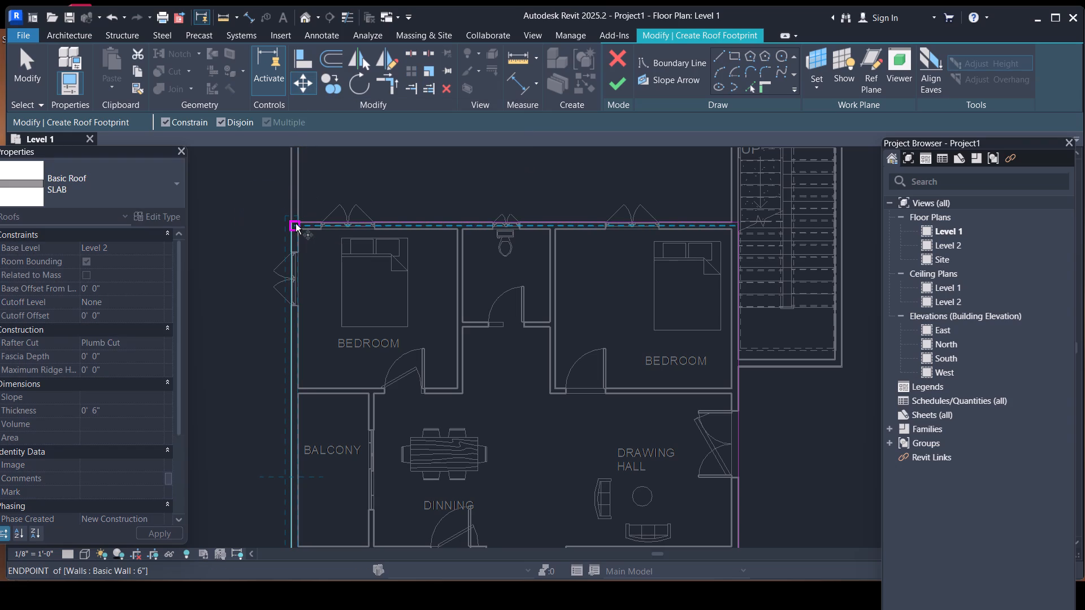
click(296, 221)
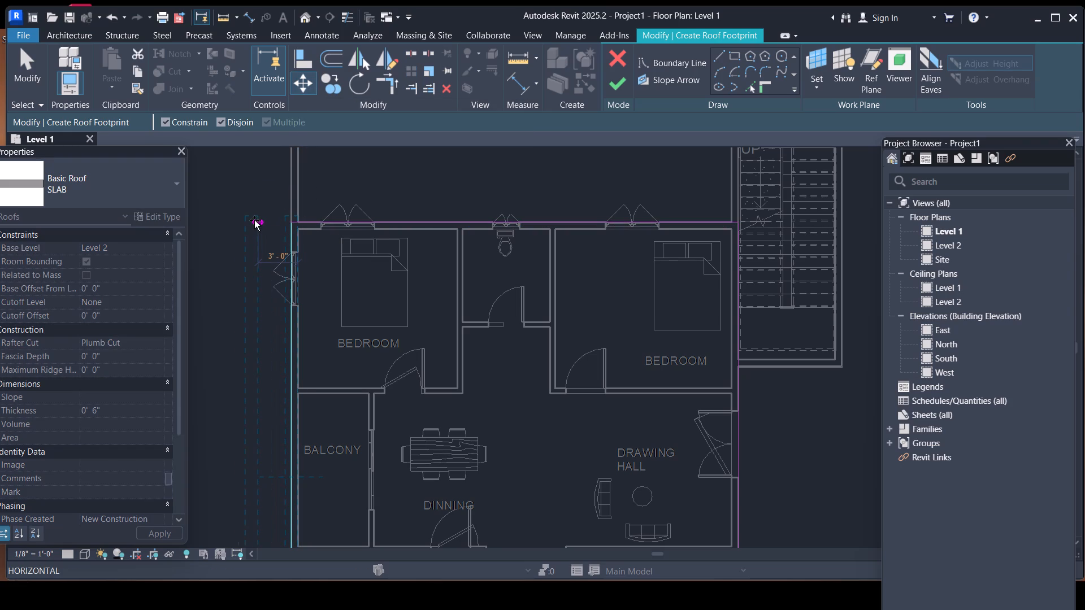
text(2')
key(Return)
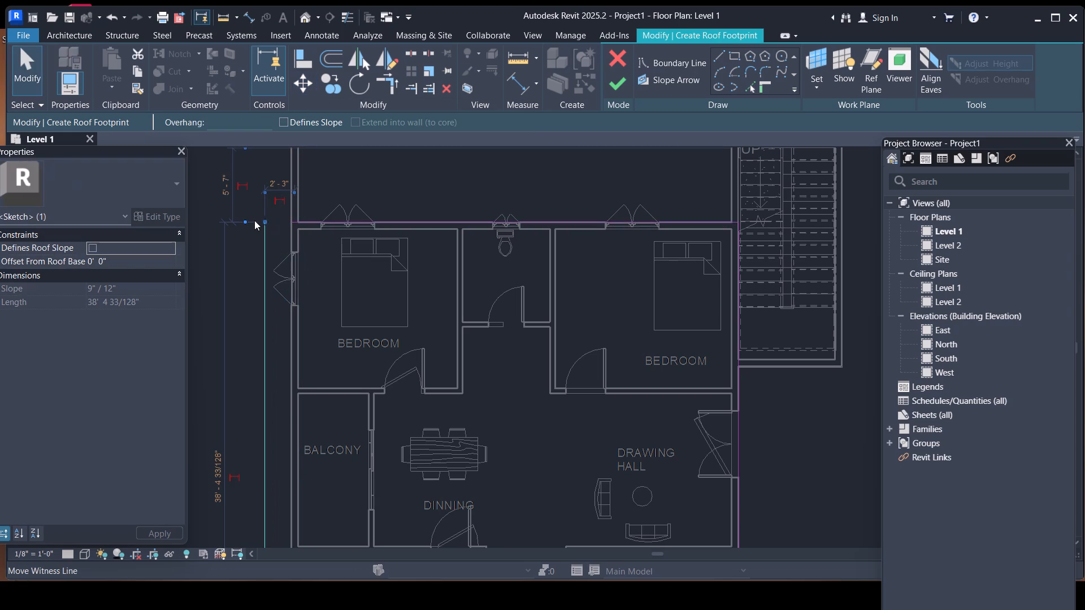
Extend the top and bottom boundary lines to the offset left line with Trim/Extend to Corner, closing both corners.
scroll(409, 247, down, 8)
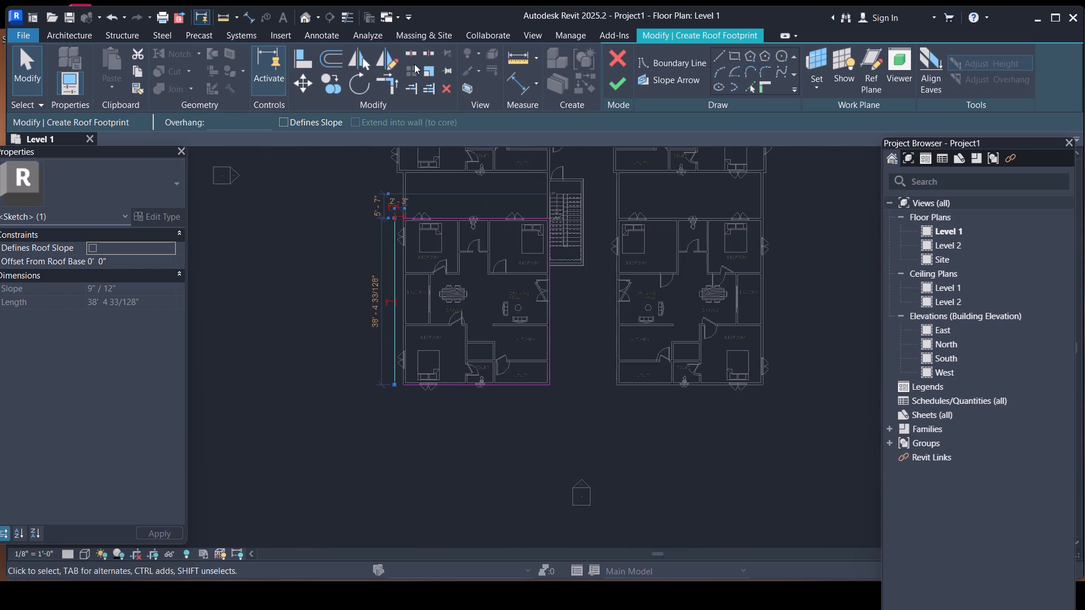
click(388, 81)
click(407, 215)
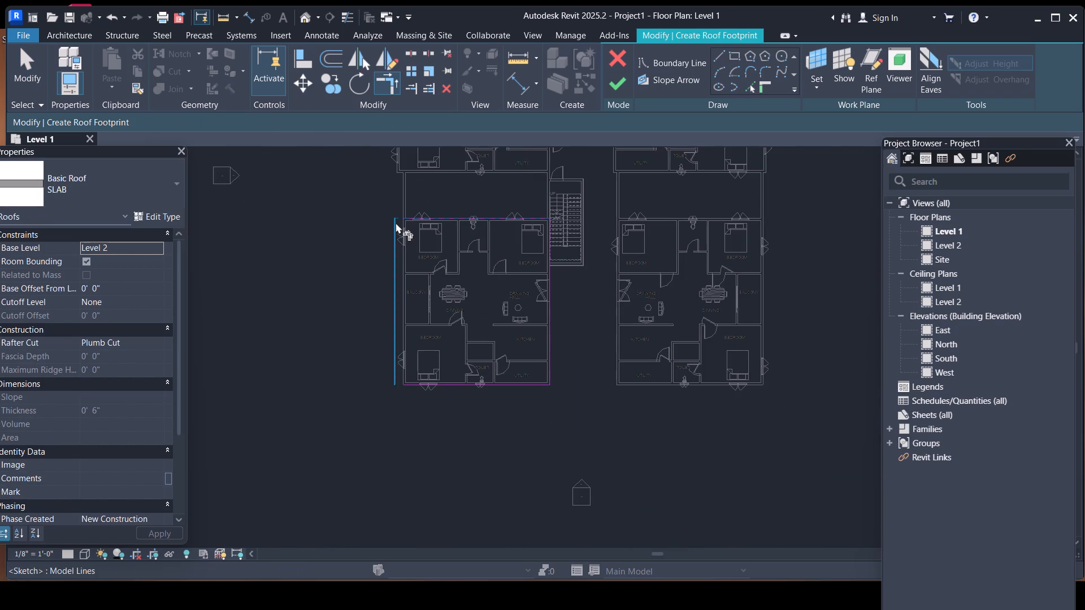
click(396, 223)
click(406, 387)
click(393, 381)
Finish the roof footprint sketch over the lower-left apartment and attach the highlighted walls to the roof.
click(612, 94)
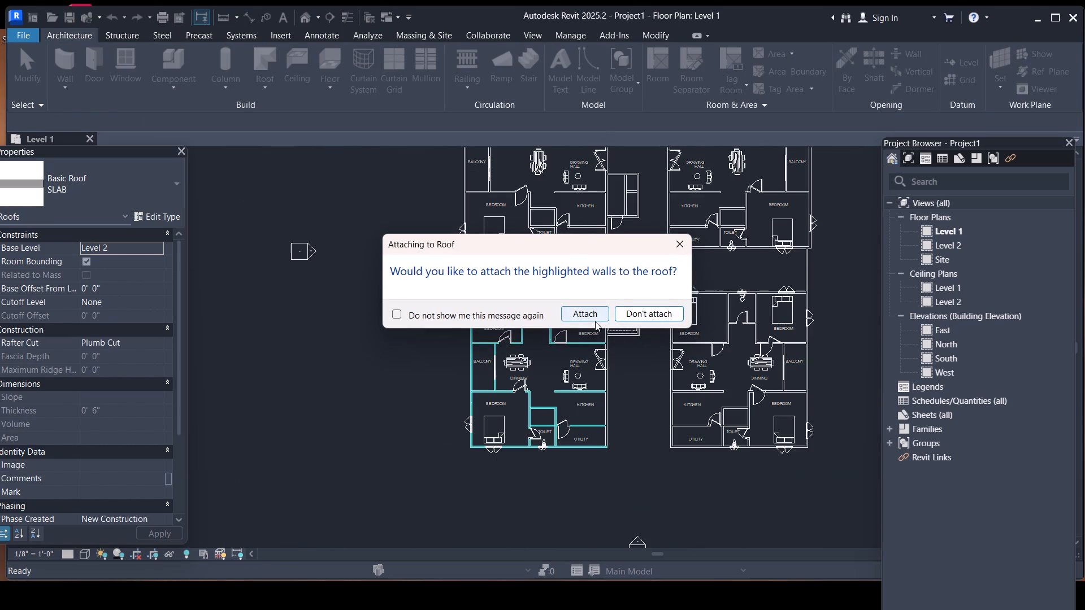
click(589, 316)
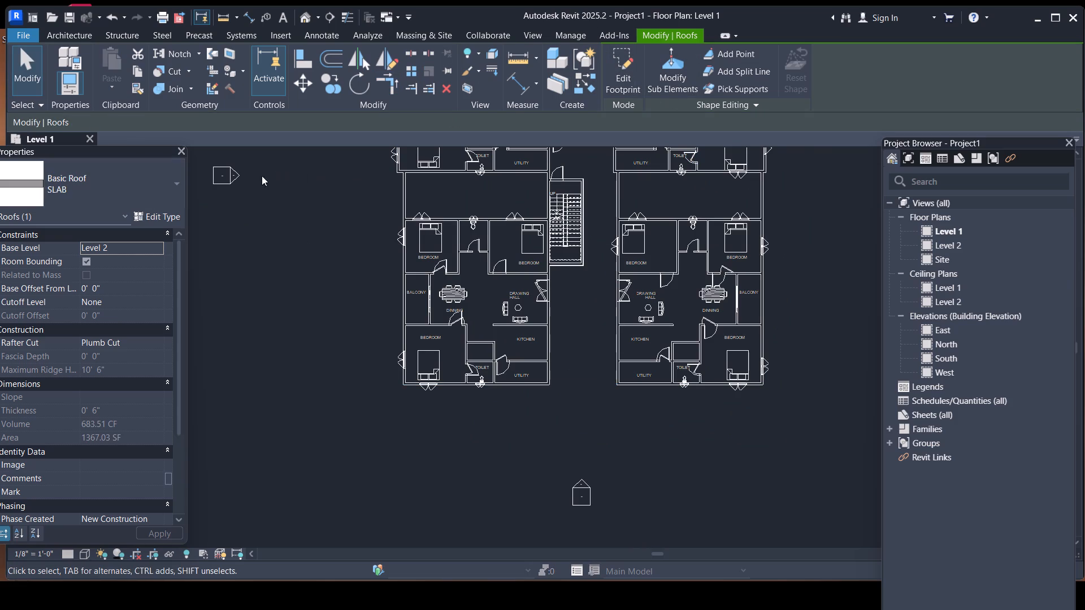
Start a SLAB roof by footprint on Level 2 and sketch a rectangular boundary around the lower-right apartment, about 38' 4" along its outer side.
key(Escape)
click(261, 85)
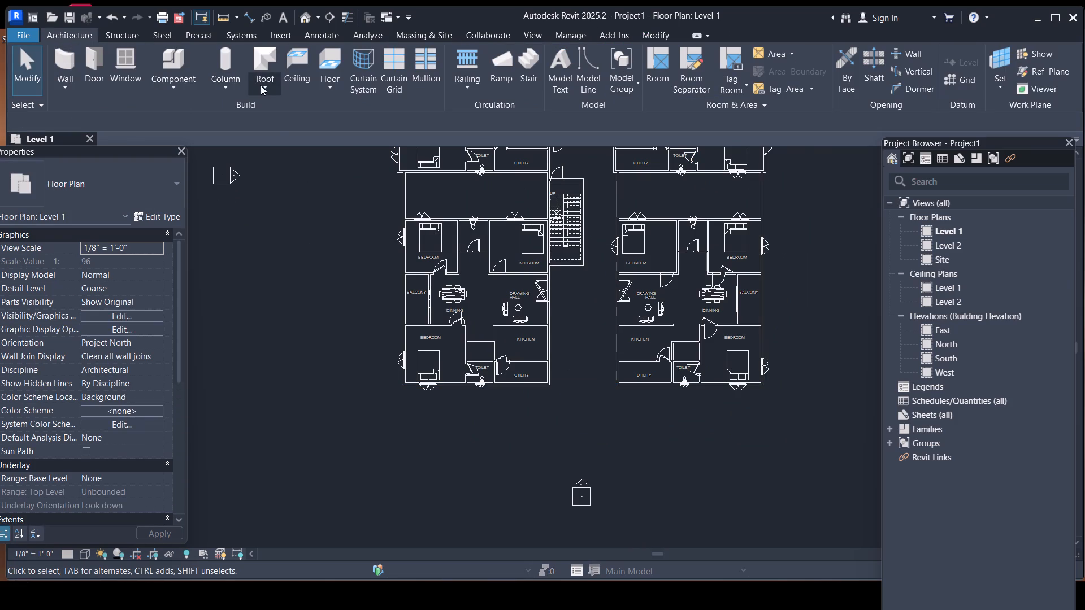
click(279, 112)
click(538, 334)
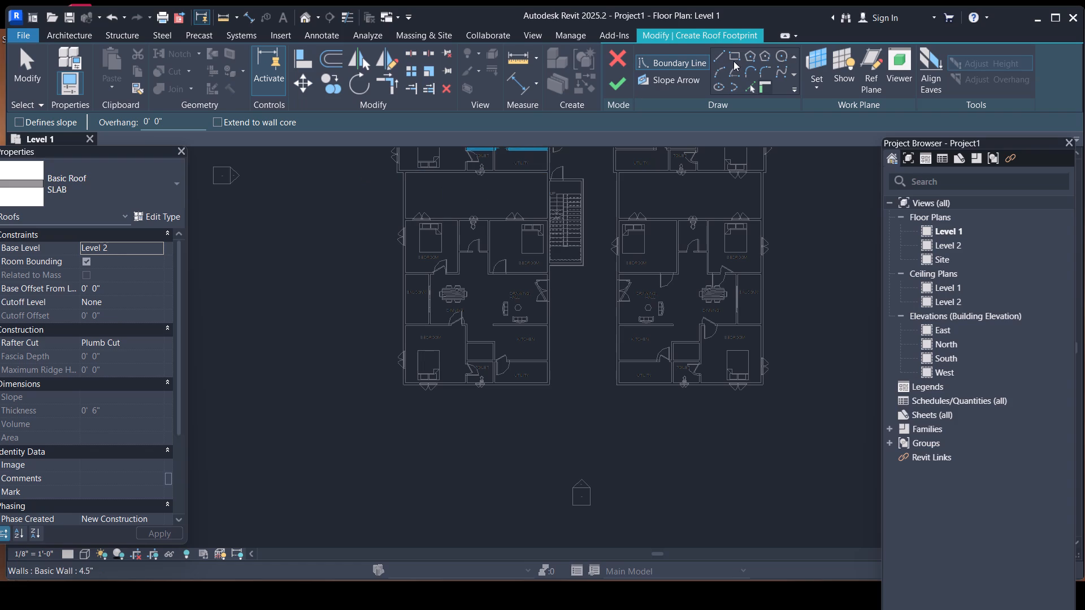
click(734, 60)
scroll(617, 384, up, 9)
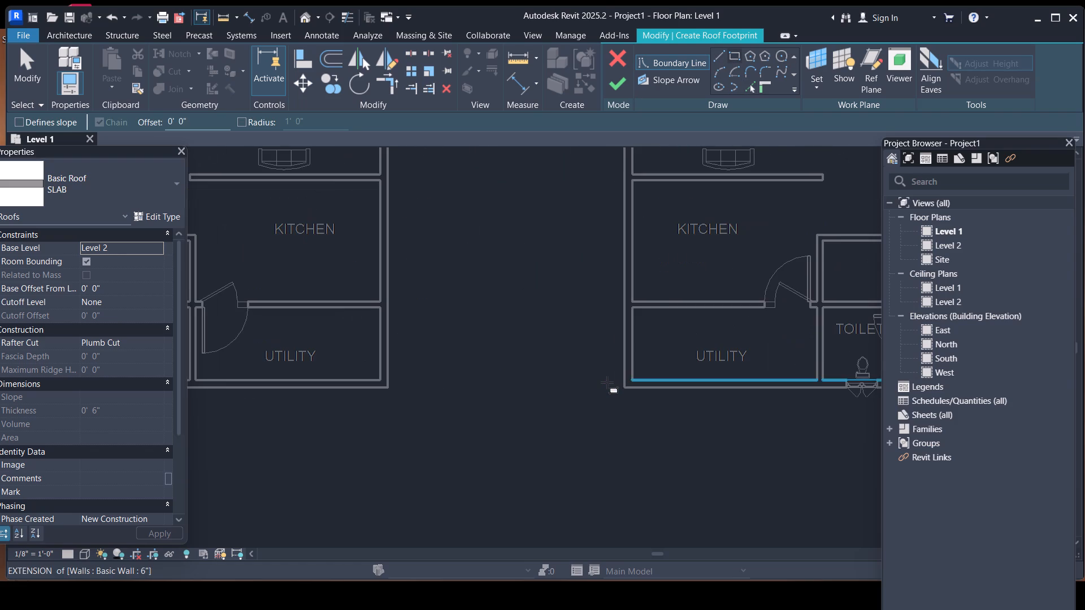
click(624, 387)
scroll(712, 306, down, 2)
middle_drag(720, 300, 438, 472)
scroll(643, 263, down, 8)
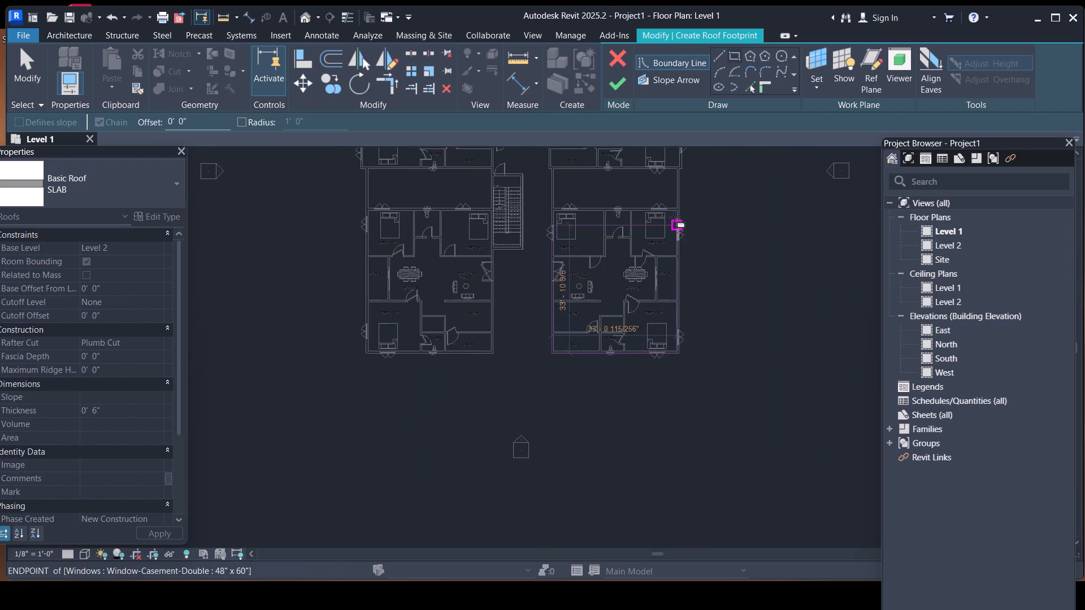
scroll(674, 203, up, 8)
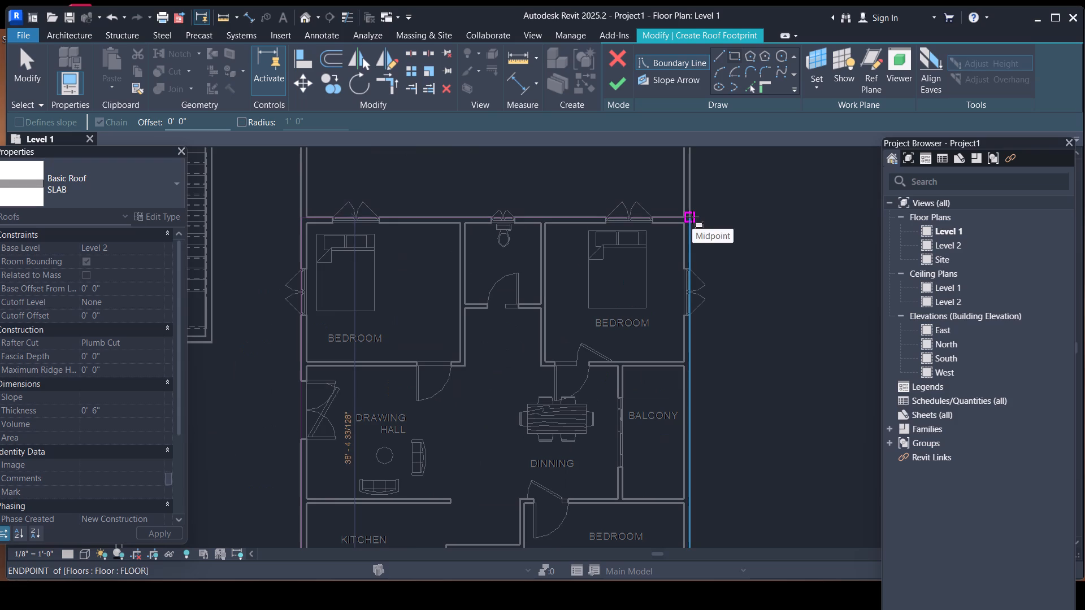
scroll(693, 216, up, 3)
click(693, 216)
key(Escape)
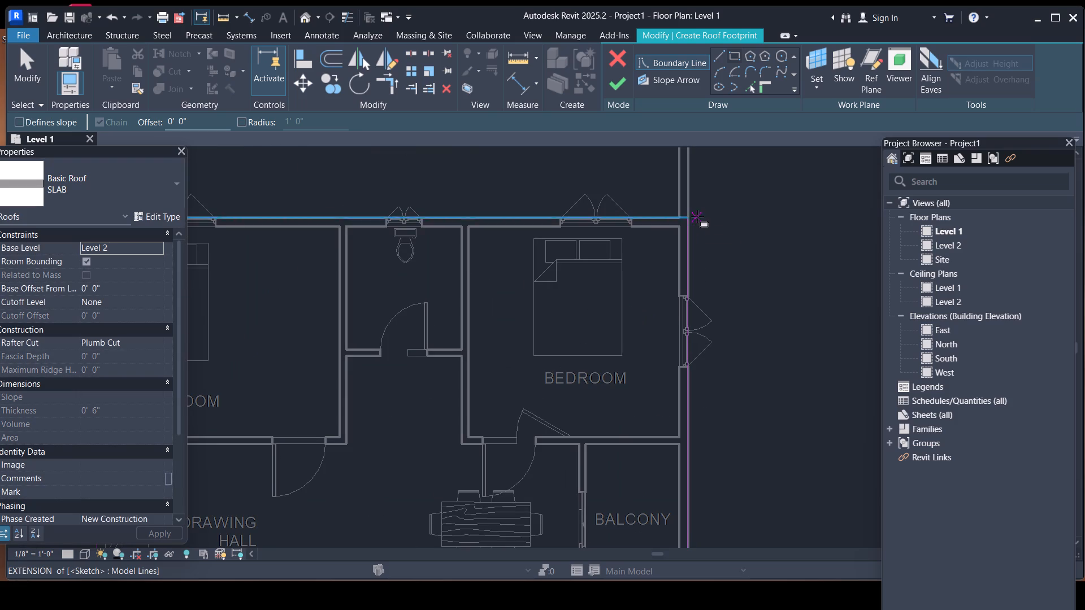
key(Escape)
Move the outer right boundary line of the lower-right apartment's roof 2' outward from the wall.
click(688, 236)
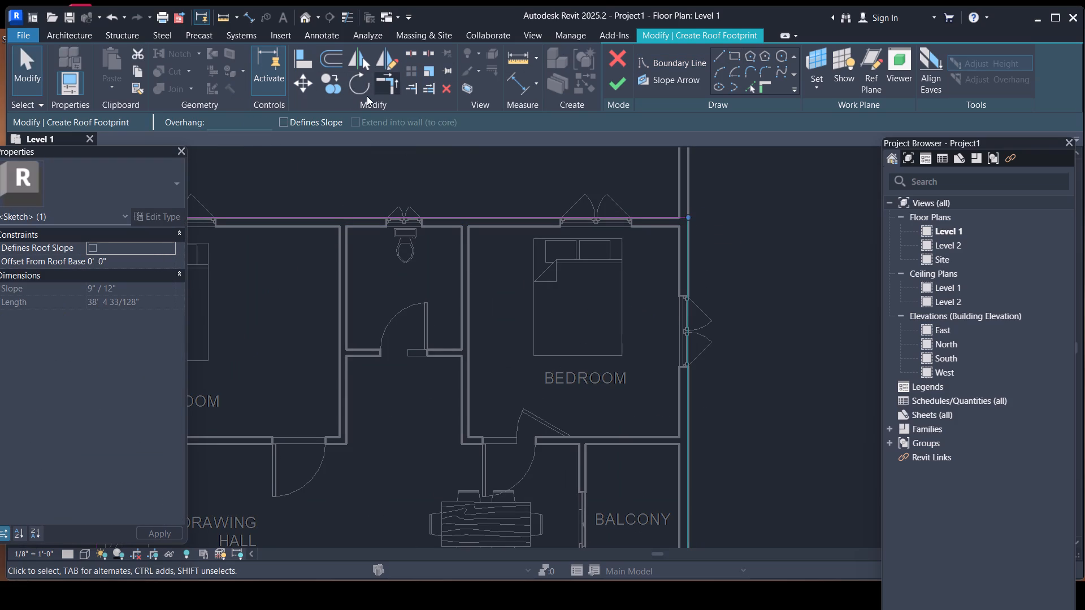
click(301, 81)
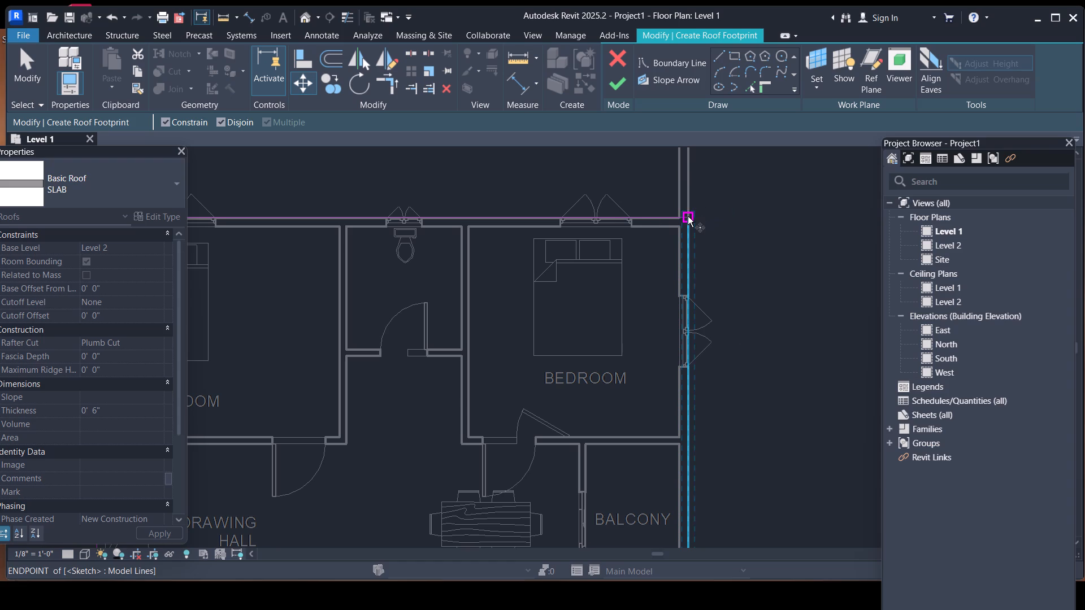
click(688, 216)
text(2')
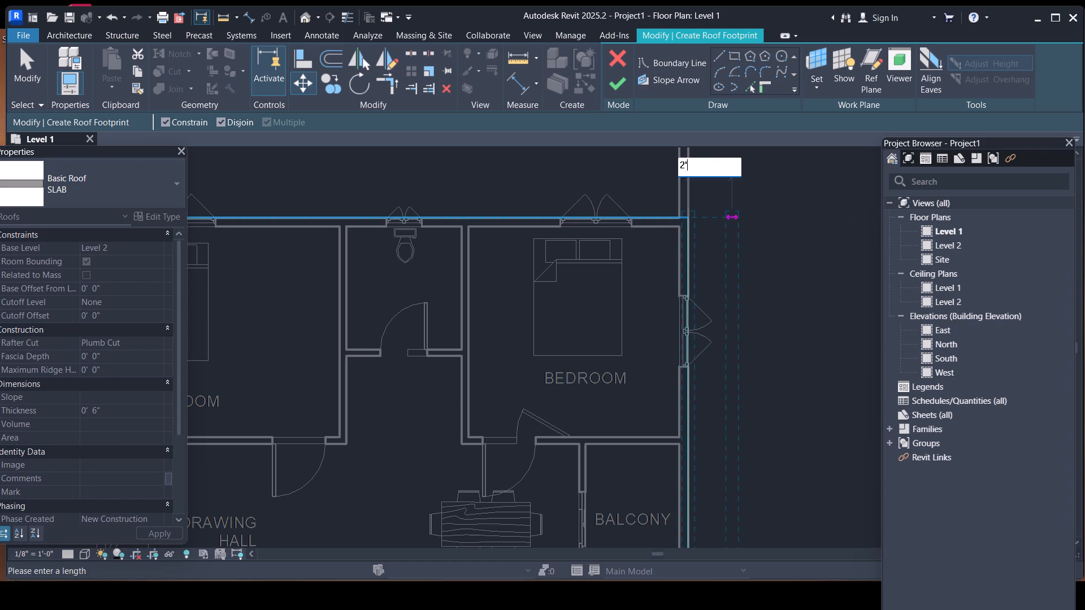
key(Return)
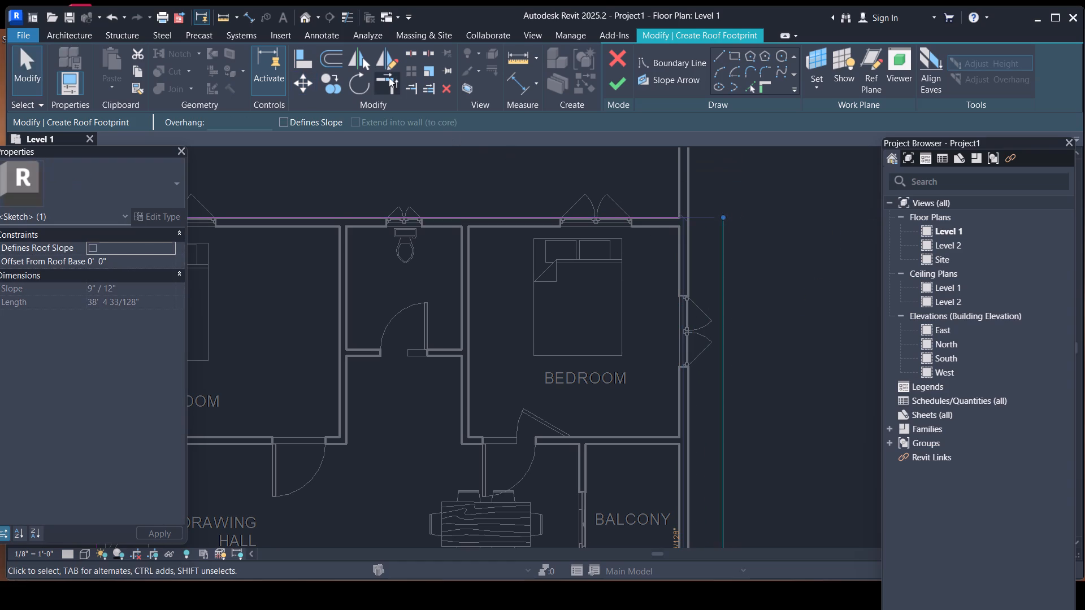
Extend the top and bottom boundary lines to the offset right line with Trim/Extend to Corner, closing both corners of the lower-right roof.
click(389, 77)
click(666, 215)
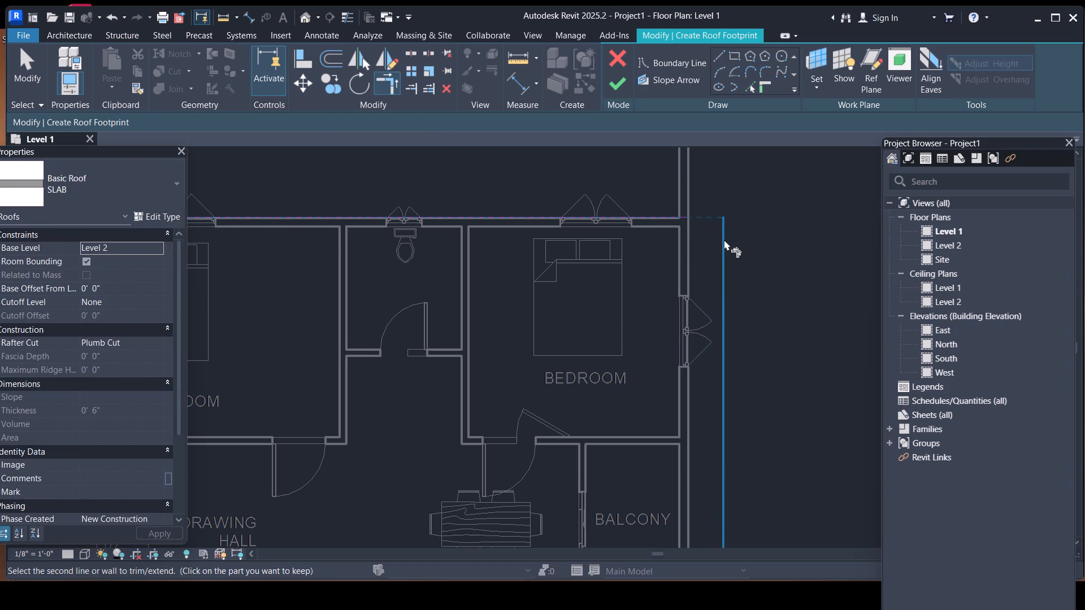
click(724, 239)
scroll(749, 224, up, 1)
scroll(749, 224, down, 6)
middle_drag(789, 331, 790, 332)
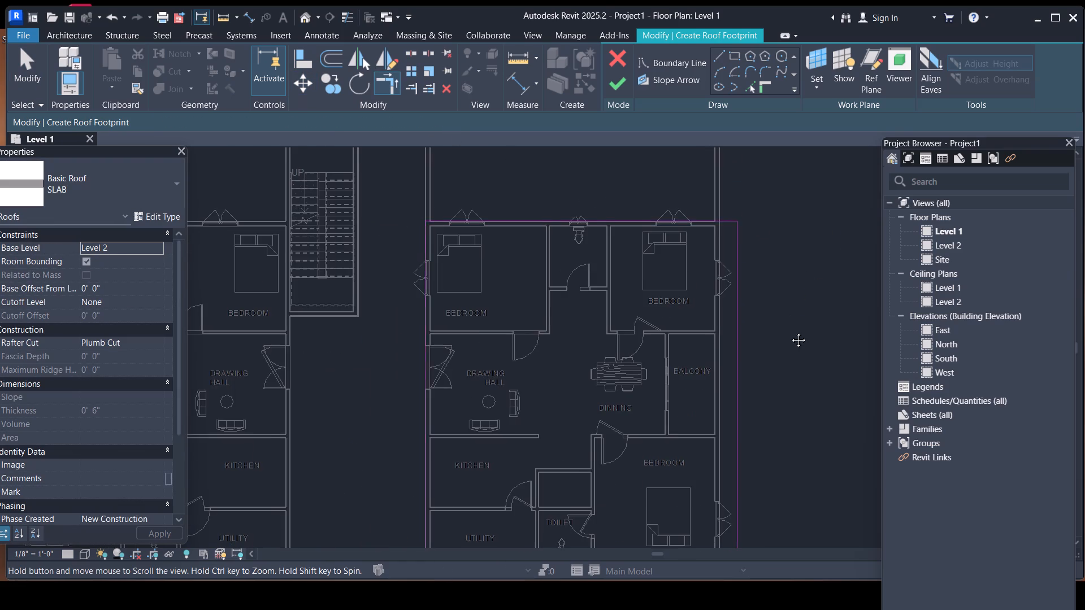
middle_drag(790, 332, 753, 155)
click(706, 364)
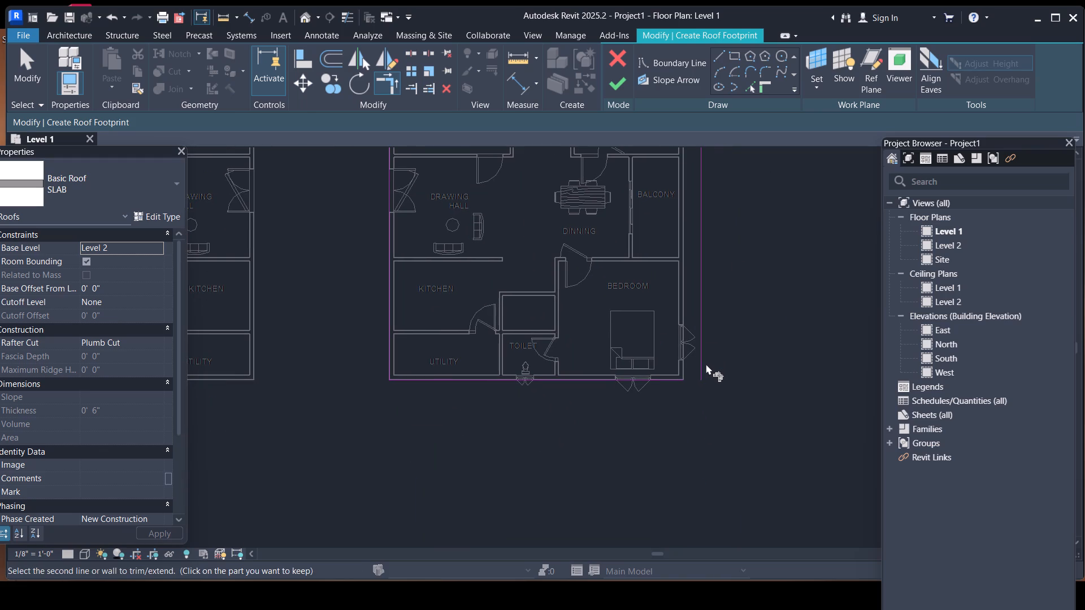
click(675, 373)
Finish the roof footprint sketch over the lower-right apartment and attach the highlighted walls to the roof.
scroll(753, 350, down, 4)
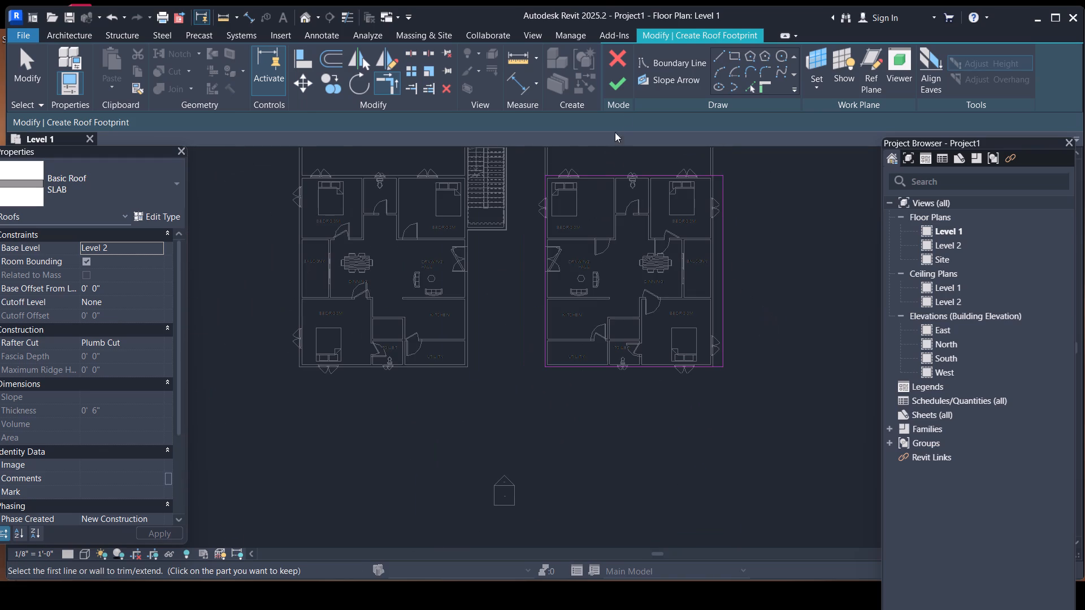
click(623, 80)
click(592, 312)
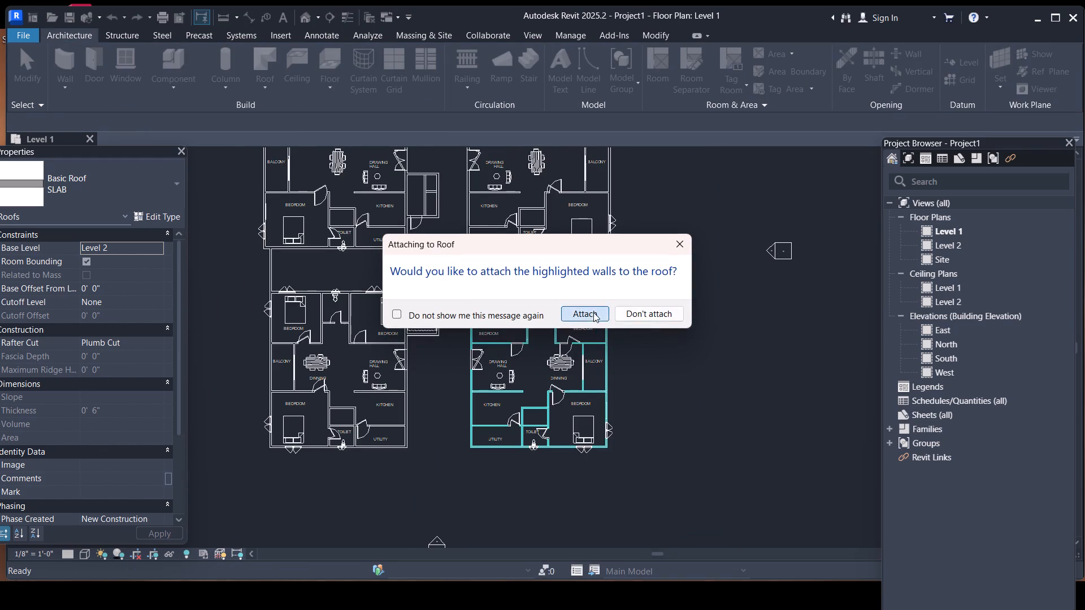
Start a SLAB roof by footprint on Level 2 and sketch a rectangular boundary around the upper-right apartment, about 38' 4" along its outer side.
scroll(691, 343, down, 2)
middle_drag(757, 289, 689, 556)
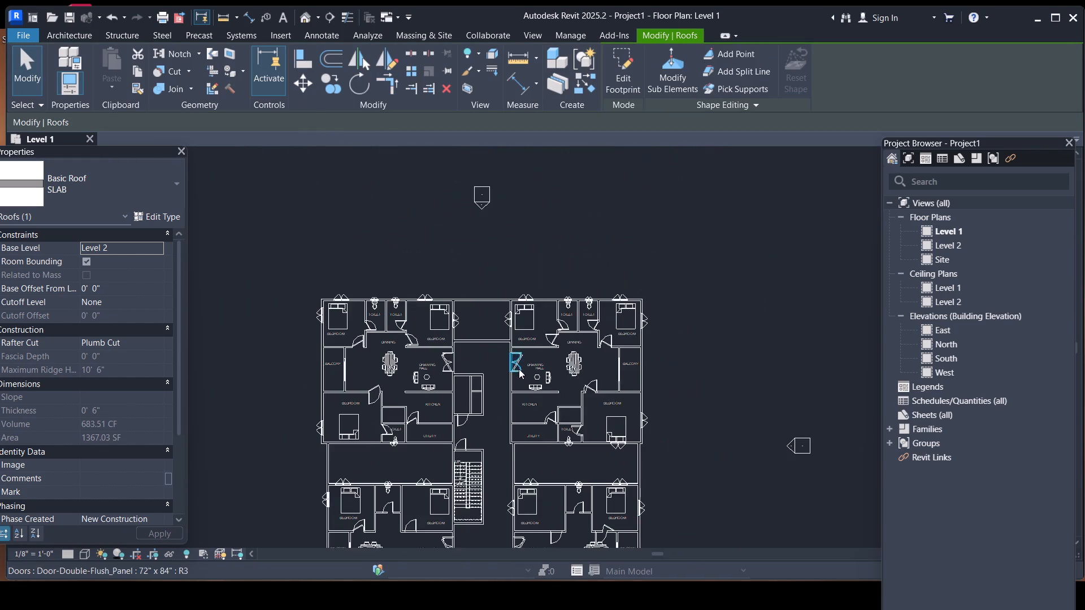
scroll(519, 367, up, 2)
scroll(485, 255, up, 2)
middle_drag(649, 378, 650, 378)
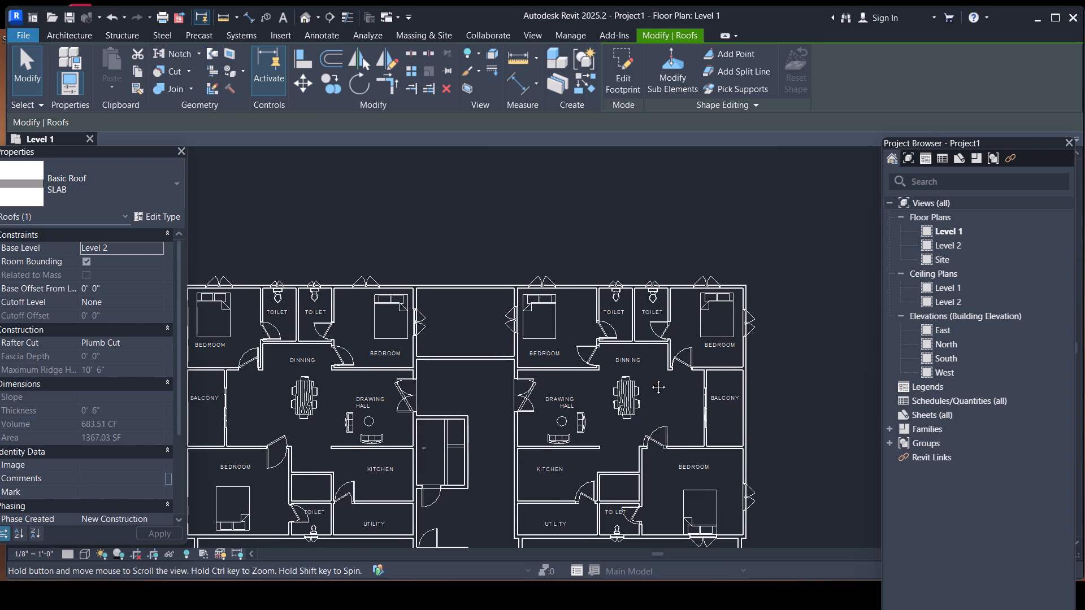
middle_drag(650, 378, 627, 303)
key(Escape)
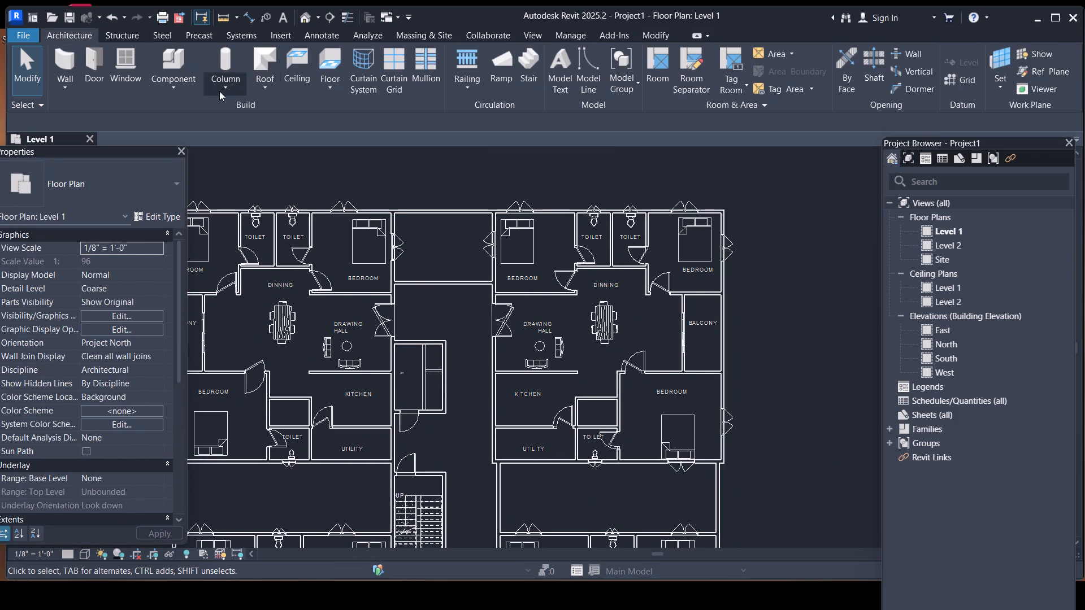
click(276, 87)
click(309, 112)
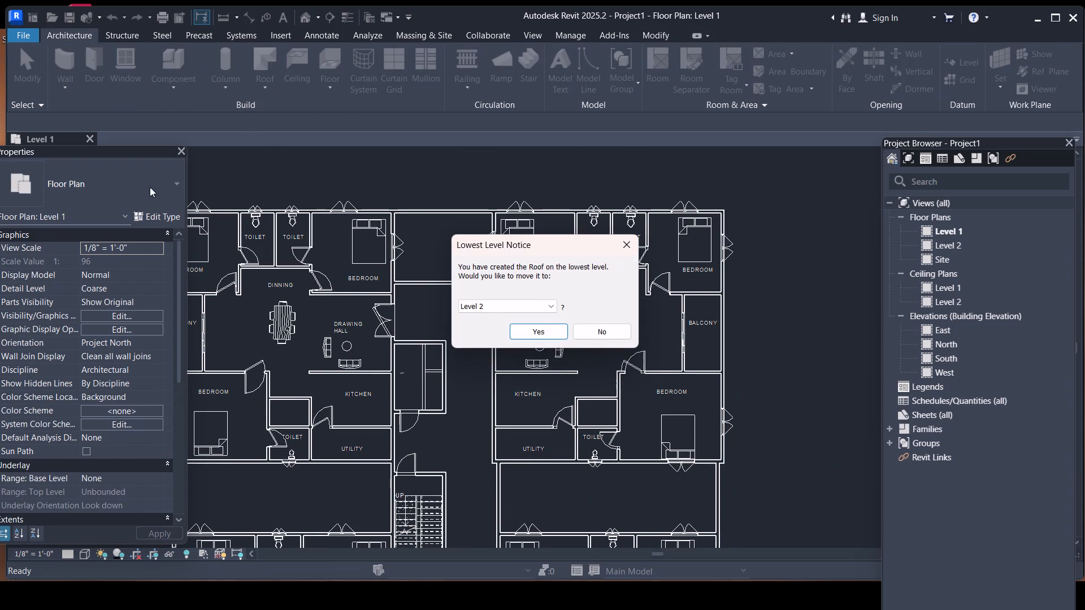
click(555, 328)
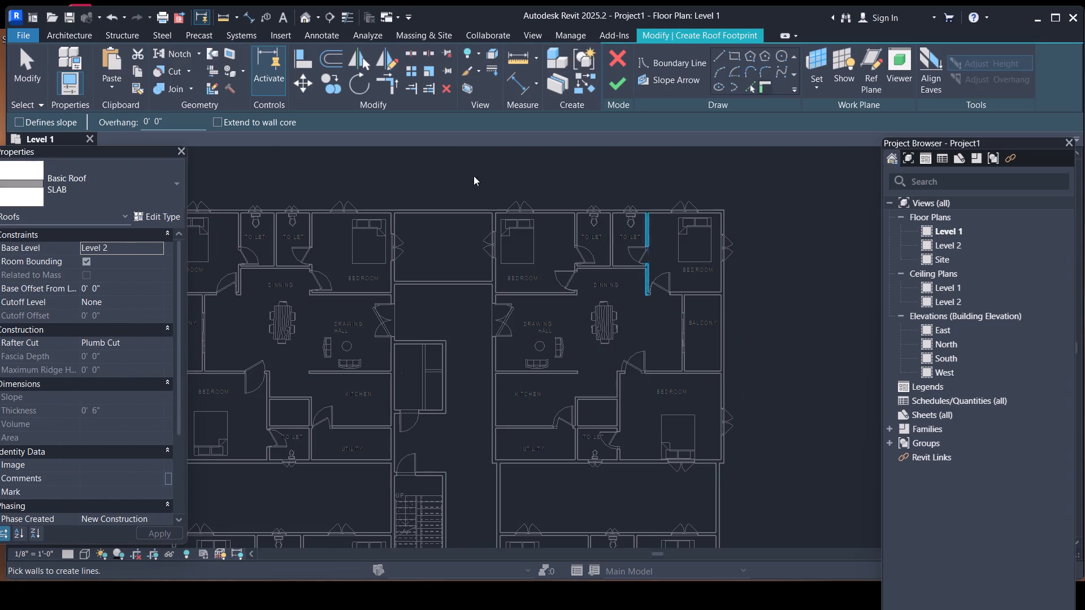
click(729, 63)
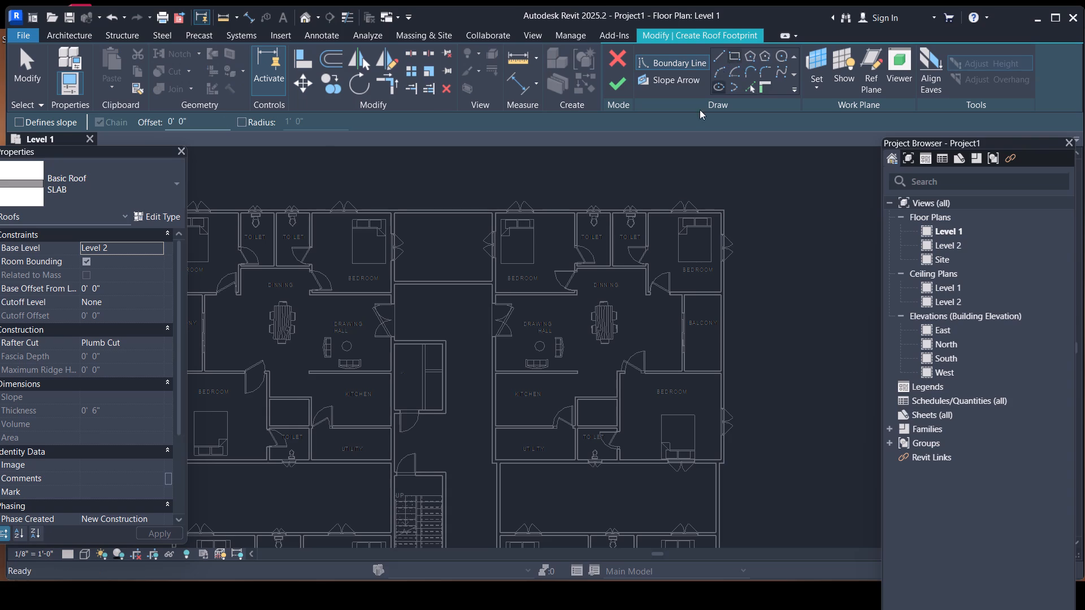
click(489, 463)
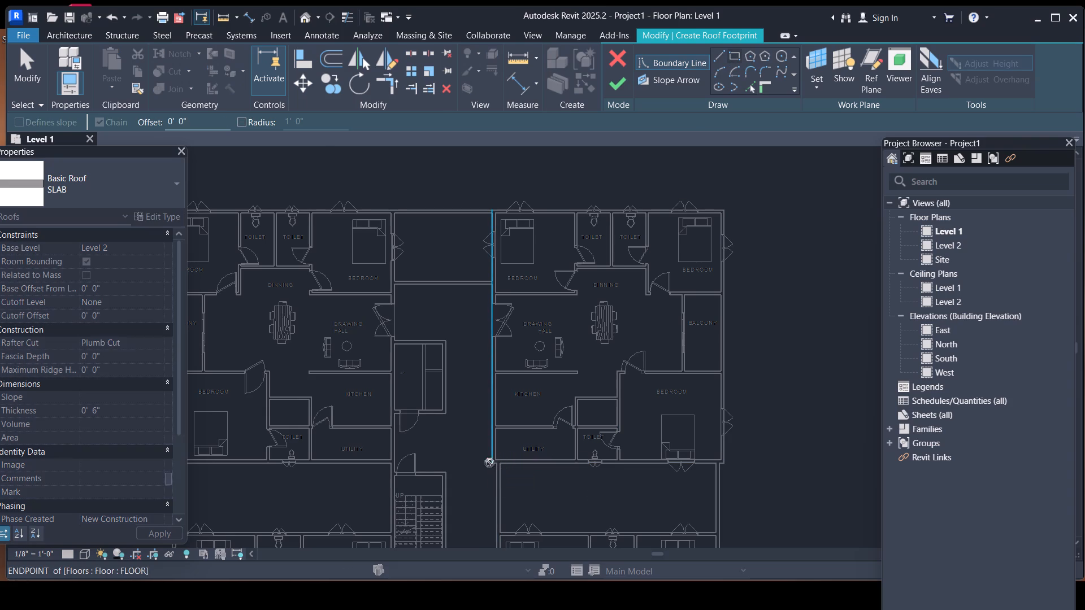
scroll(711, 217, up, 5)
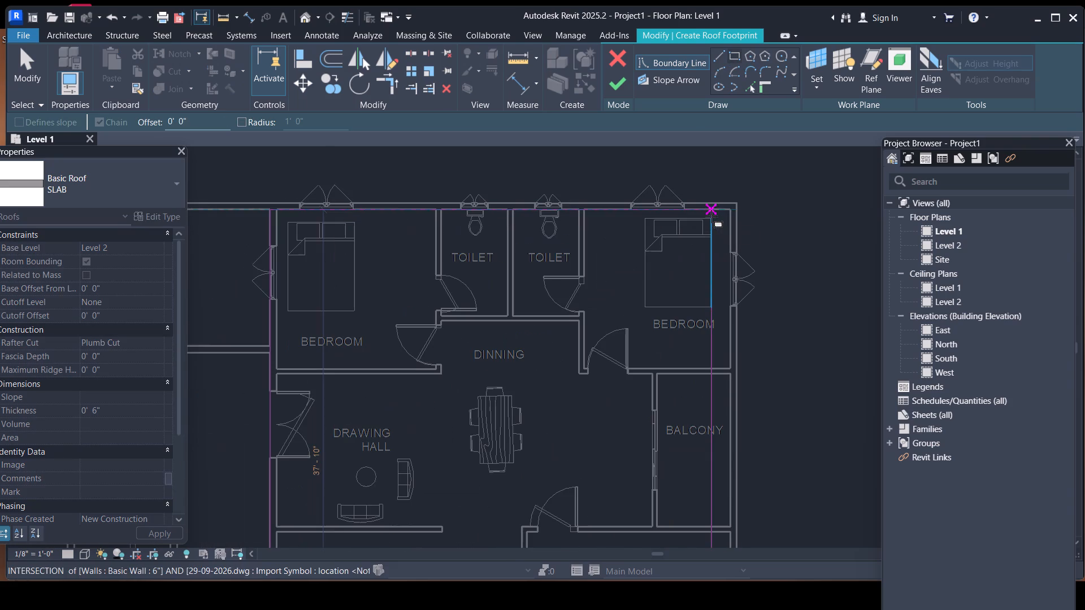
click(735, 199)
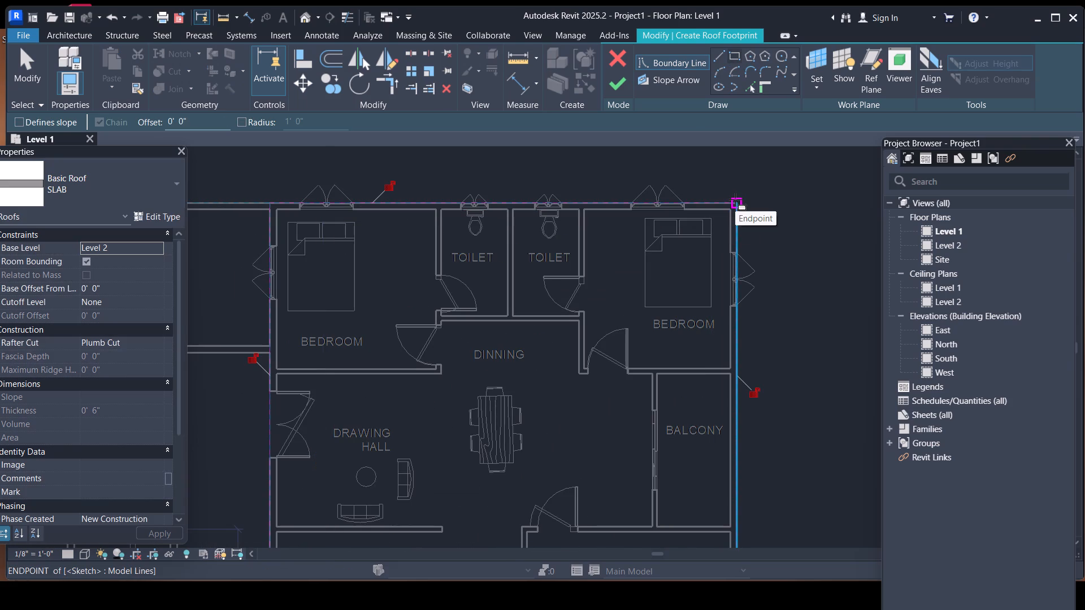
key(Escape)
click(739, 220)
key(Escape)
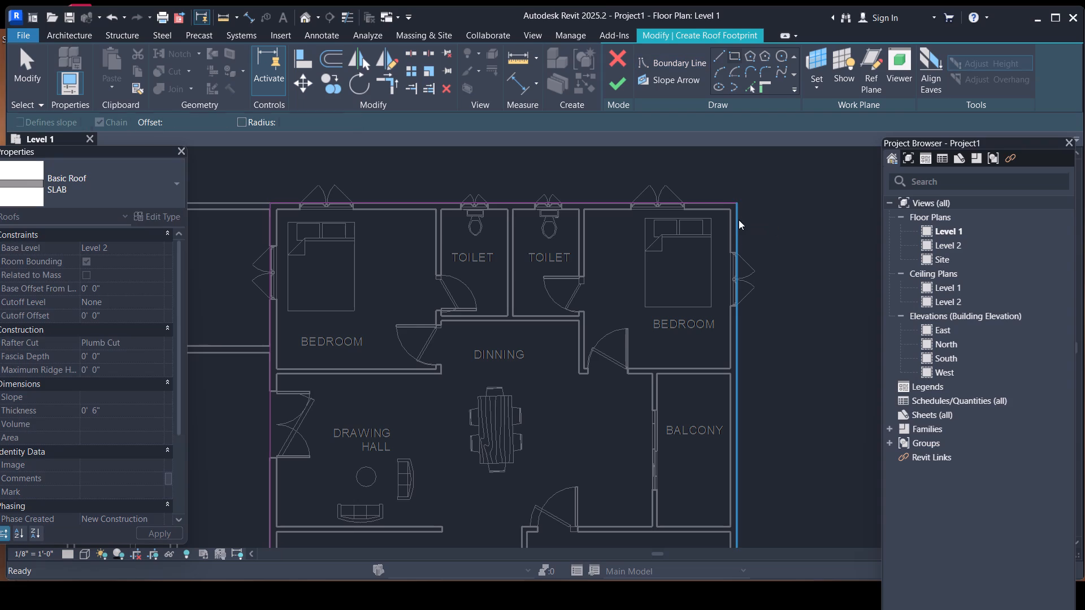
key(Escape)
Move the outer right boundary line of the upper-right apartment's roof 2' outward from the wall.
click(737, 219)
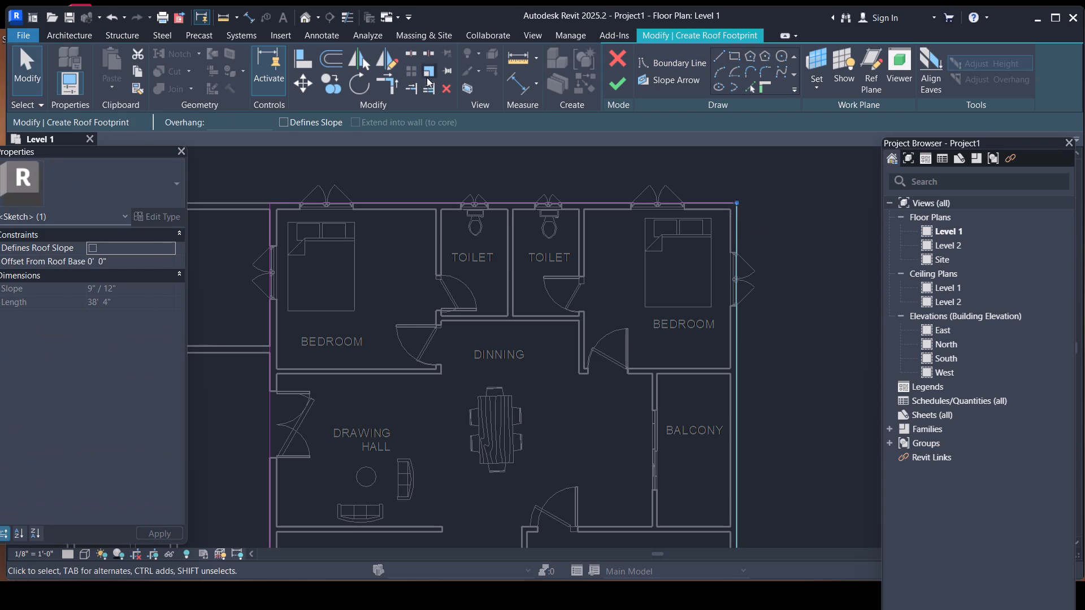
click(302, 80)
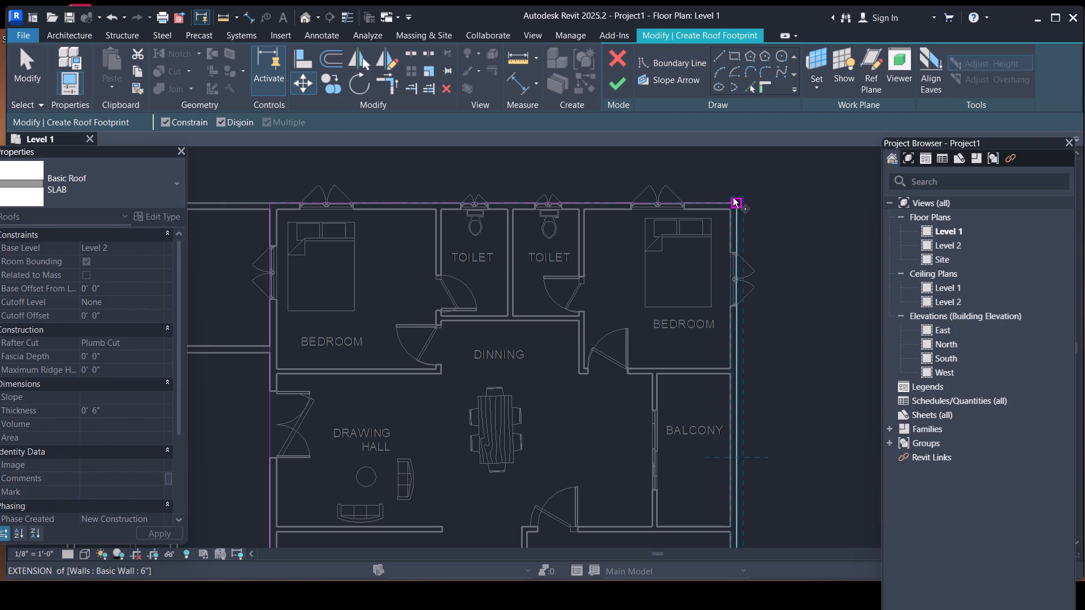
click(736, 200)
text(2')
key(Return)
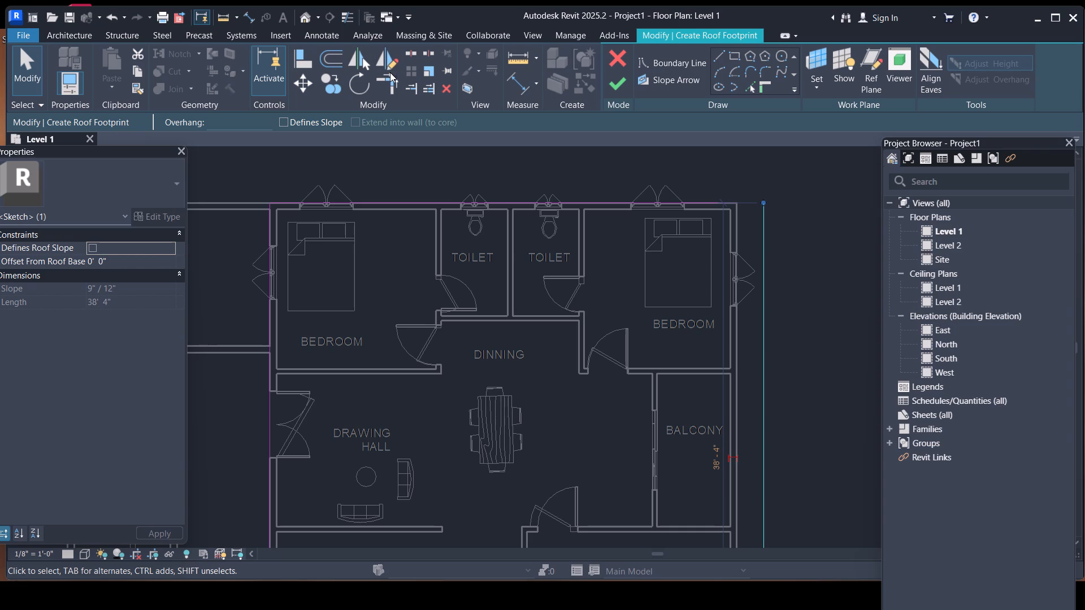
Extend the top and bottom boundary lines to the offset right line with Trim/Extend to Corner, closing both corners of the upper-right roof.
click(390, 75)
click(735, 199)
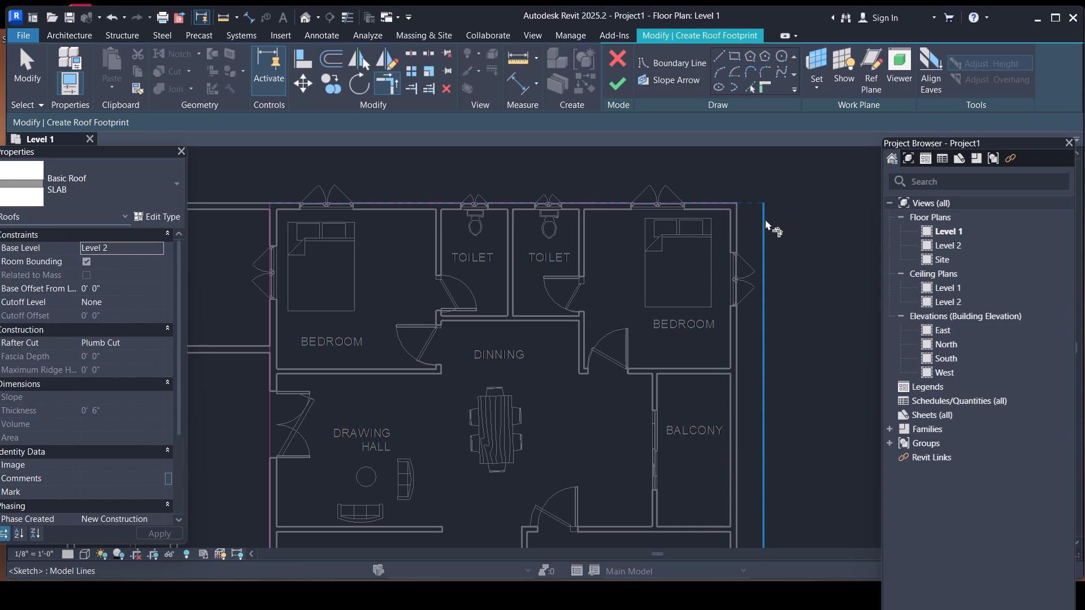
click(765, 219)
scroll(671, 203, down, 1)
scroll(671, 202, up, 1)
scroll(682, 185, down, 1)
middle_drag(777, 341, 727, 125)
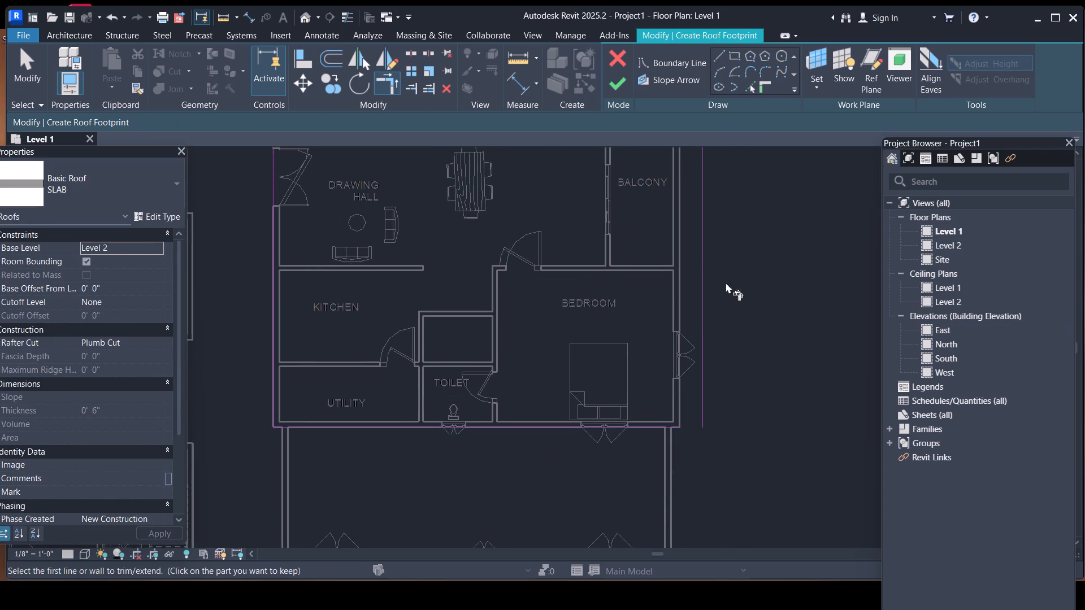
click(699, 405)
click(658, 426)
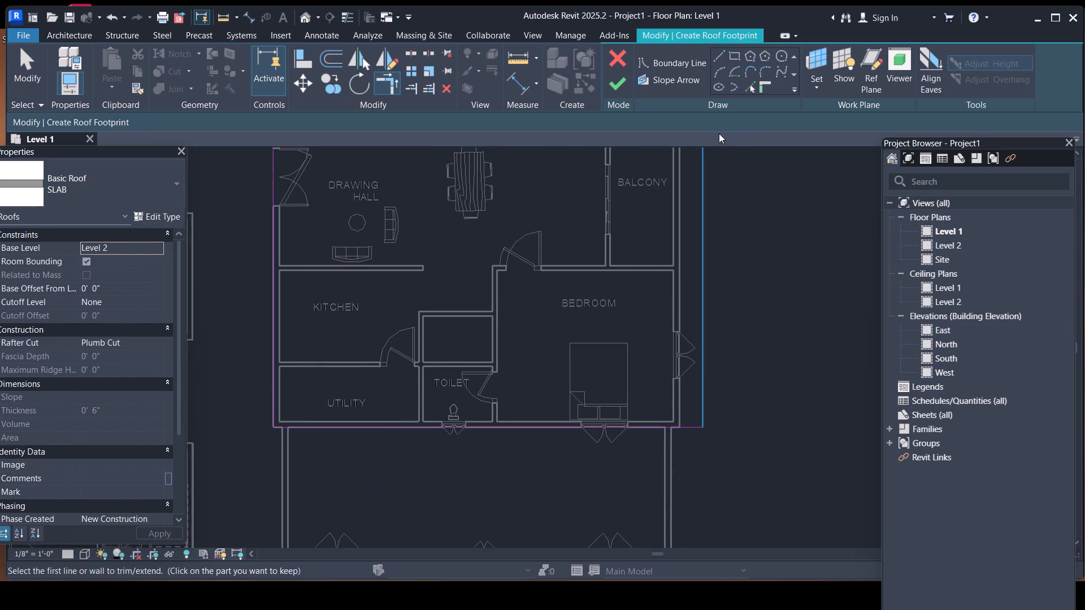
Finish the roof footprint sketch over the upper-right apartment and attach the highlighted walls to the roof.
click(620, 76)
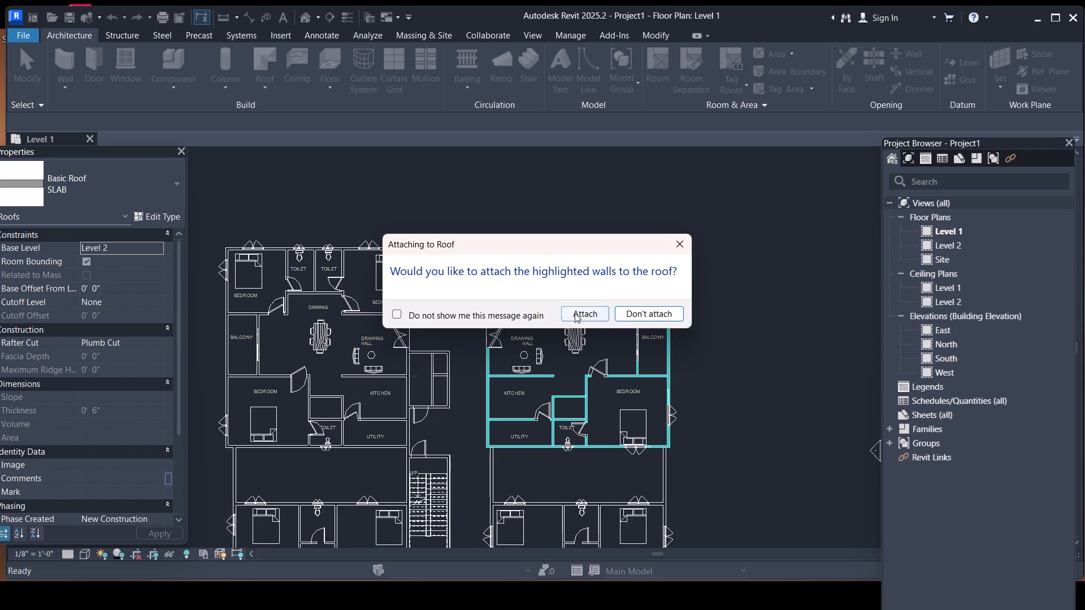
click(575, 313)
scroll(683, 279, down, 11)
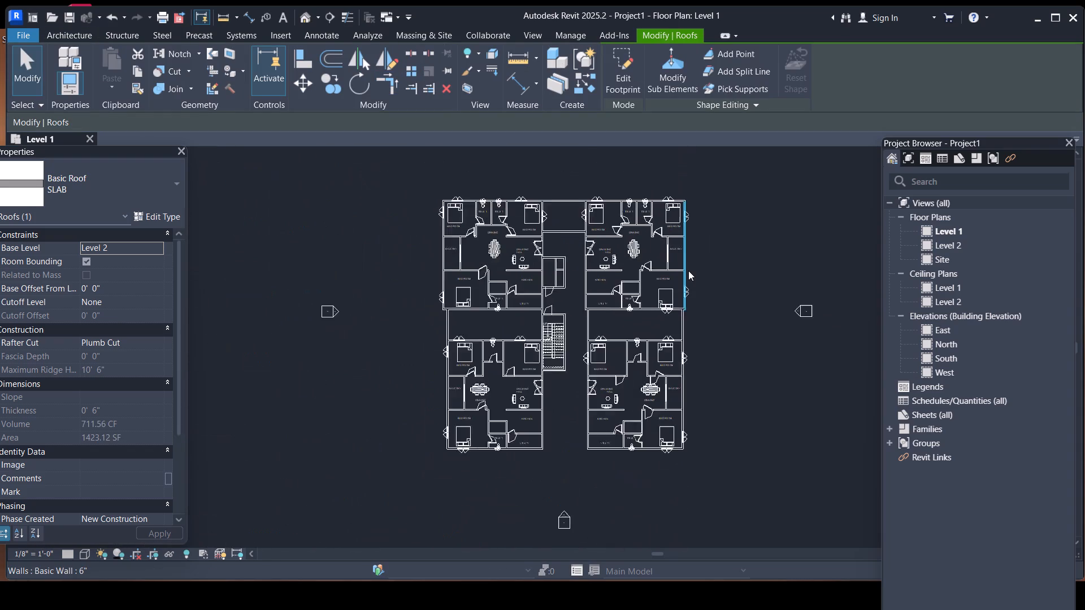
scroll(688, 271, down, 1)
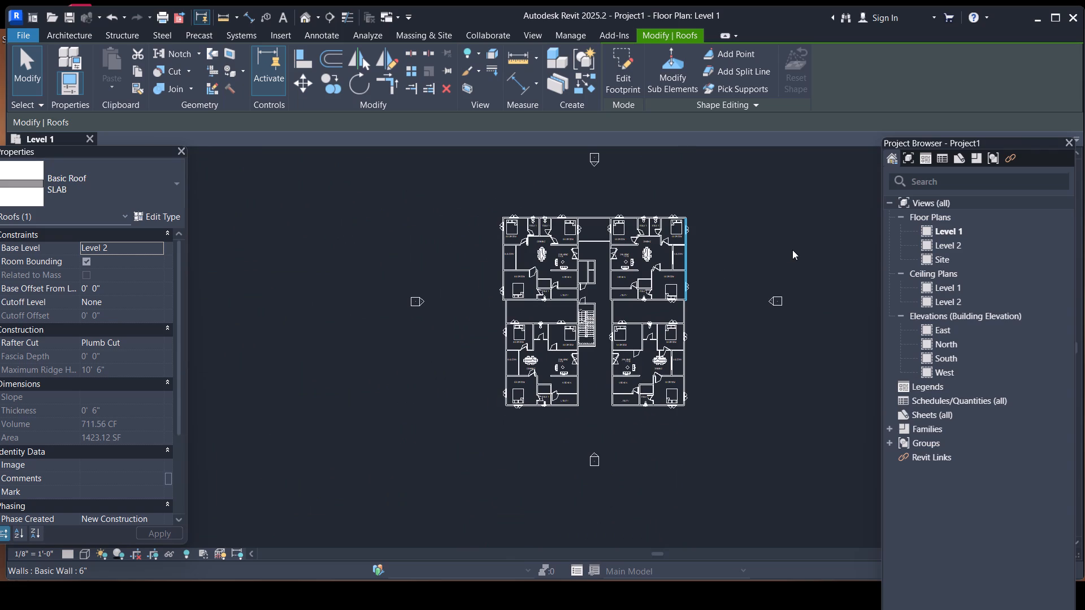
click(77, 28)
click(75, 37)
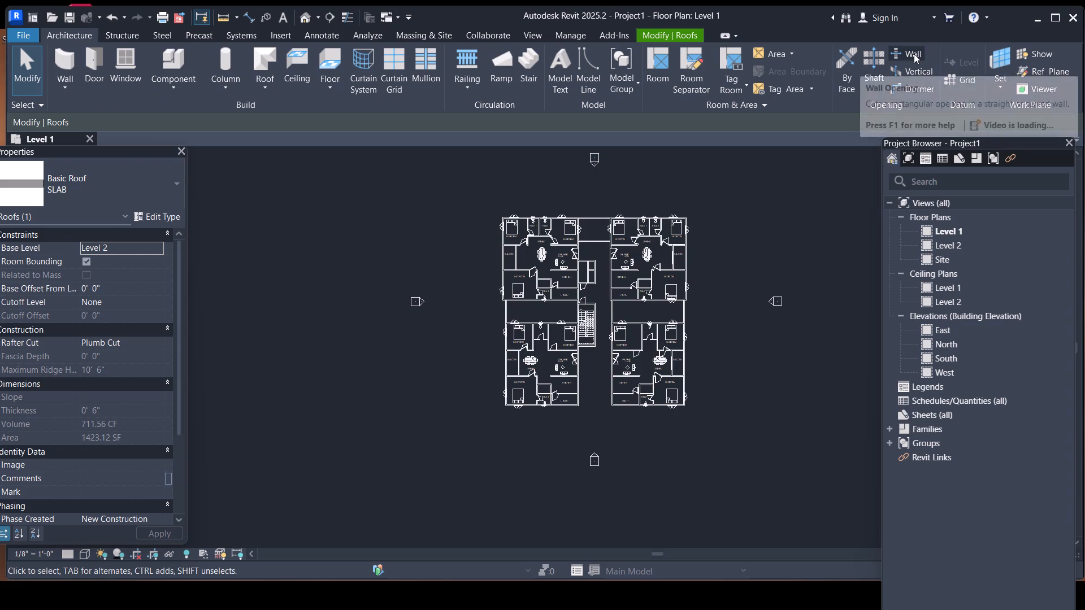
Start a shaft opening with a rectangular boundary at the staircase on Level 1.
click(873, 68)
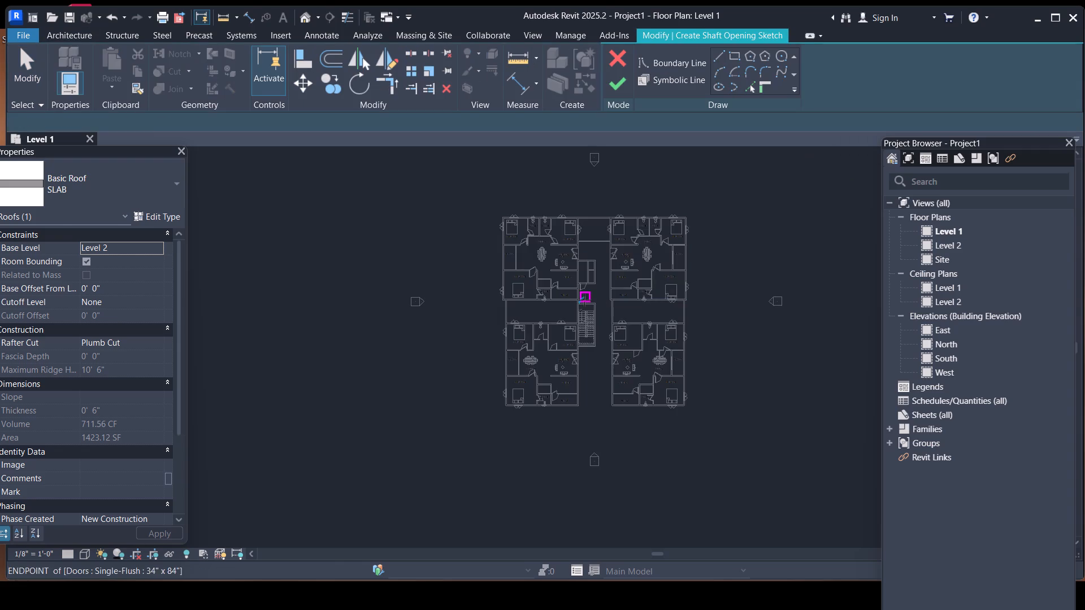
scroll(584, 300, up, 9)
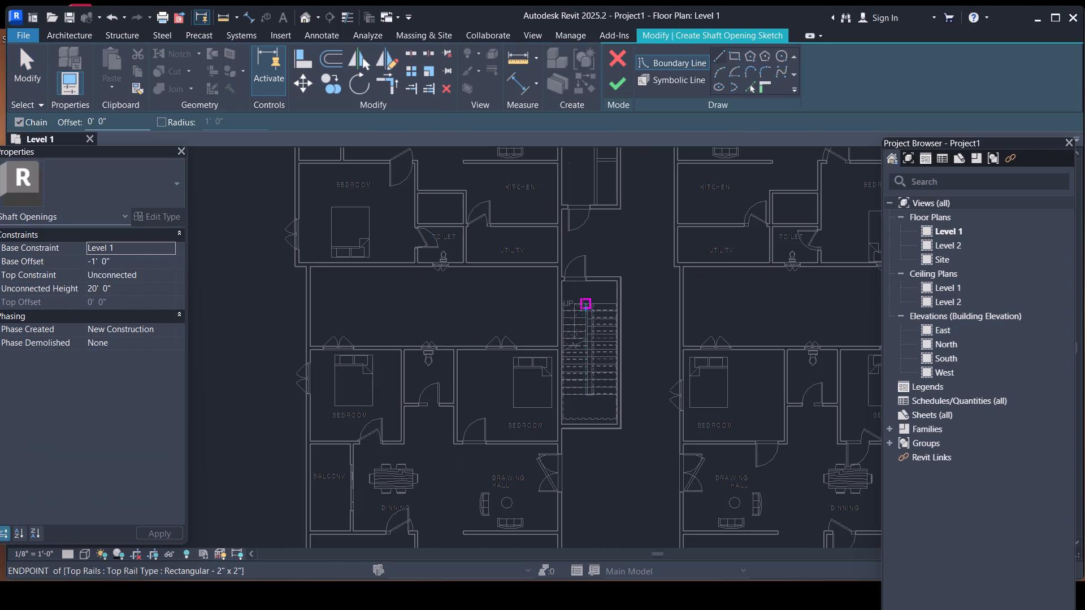
scroll(583, 305, up, 3)
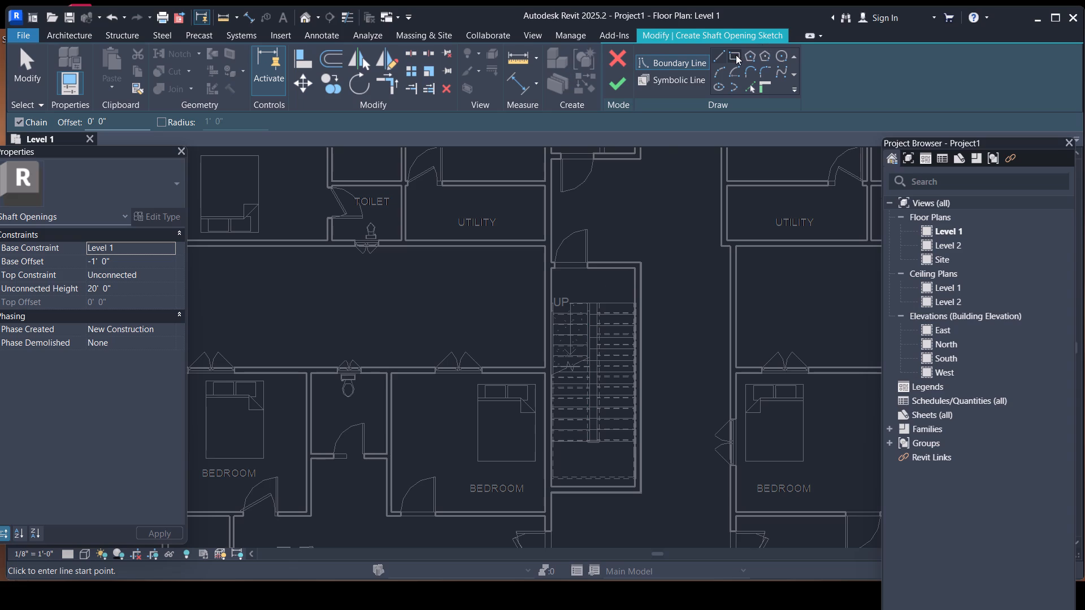
click(736, 55)
scroll(568, 250, up, 3)
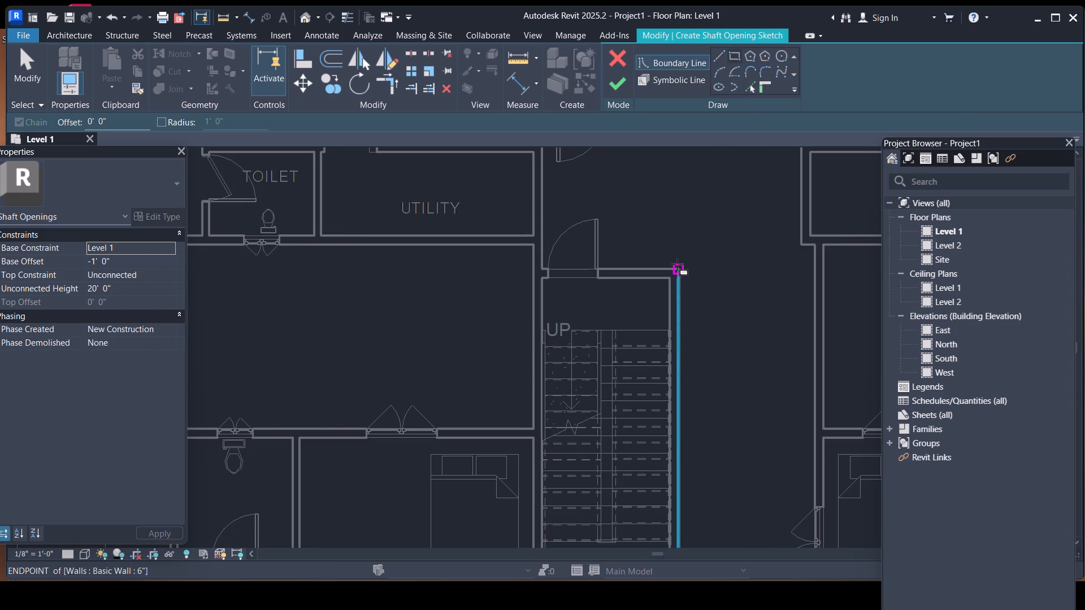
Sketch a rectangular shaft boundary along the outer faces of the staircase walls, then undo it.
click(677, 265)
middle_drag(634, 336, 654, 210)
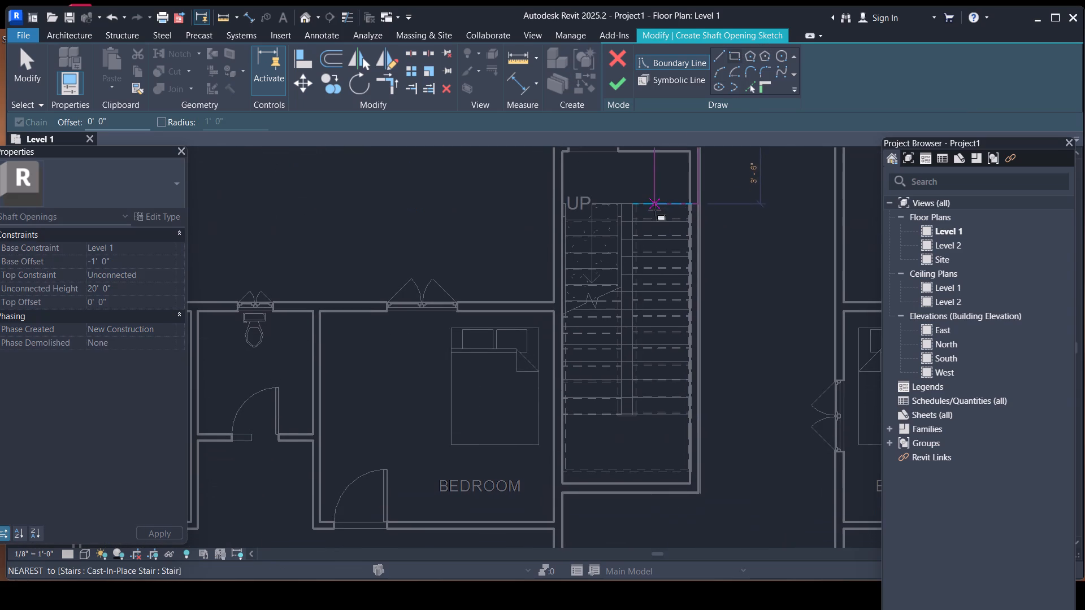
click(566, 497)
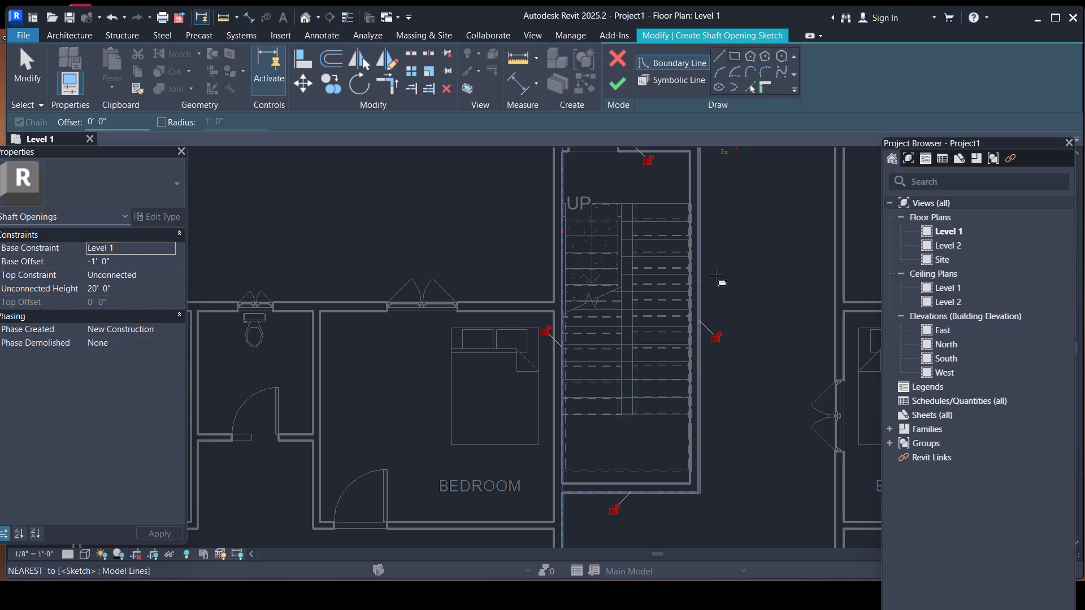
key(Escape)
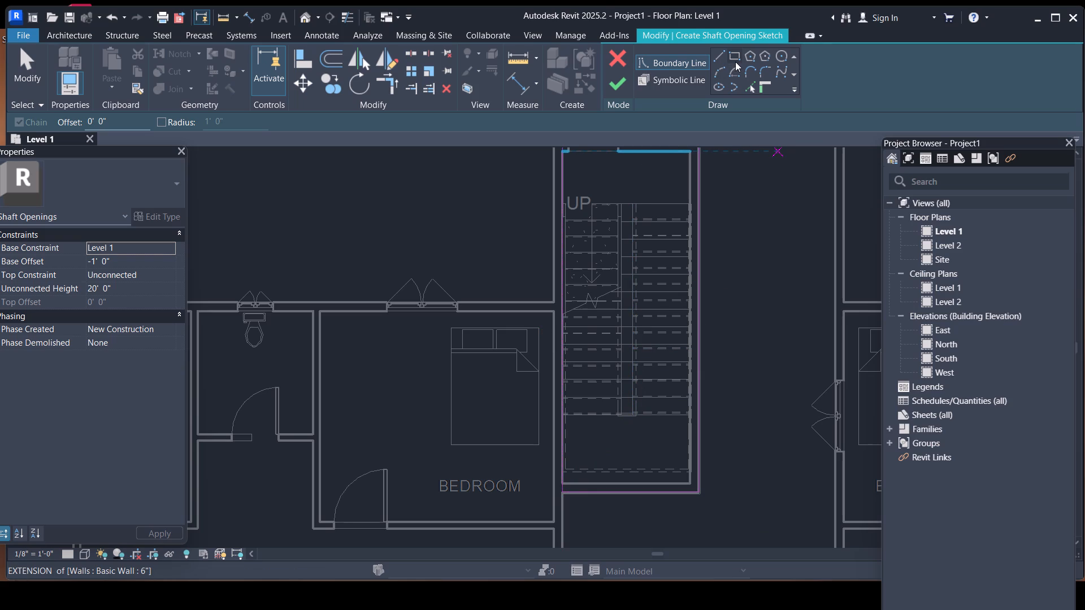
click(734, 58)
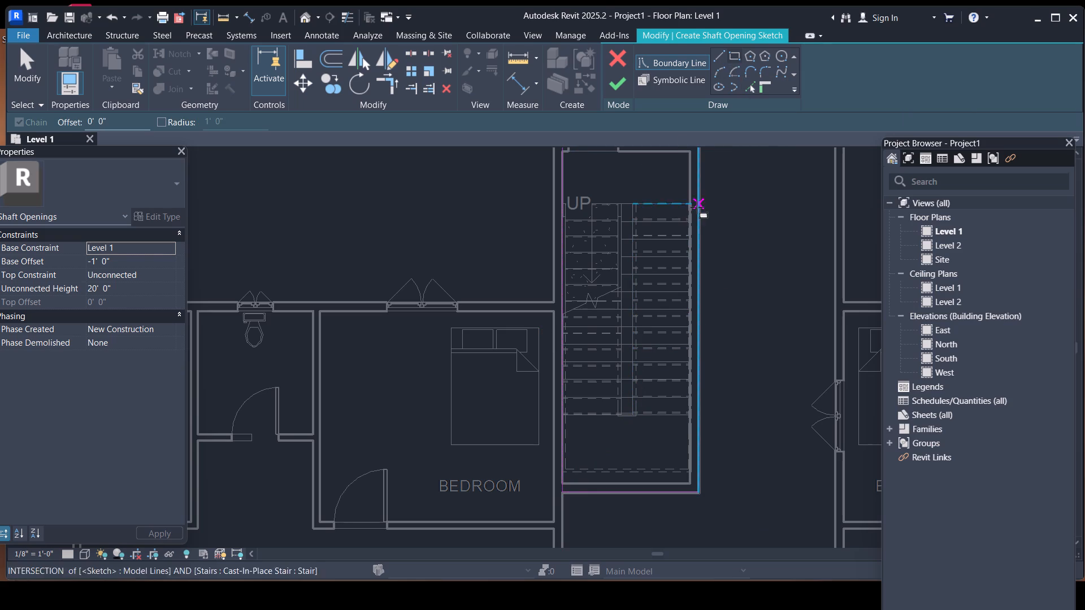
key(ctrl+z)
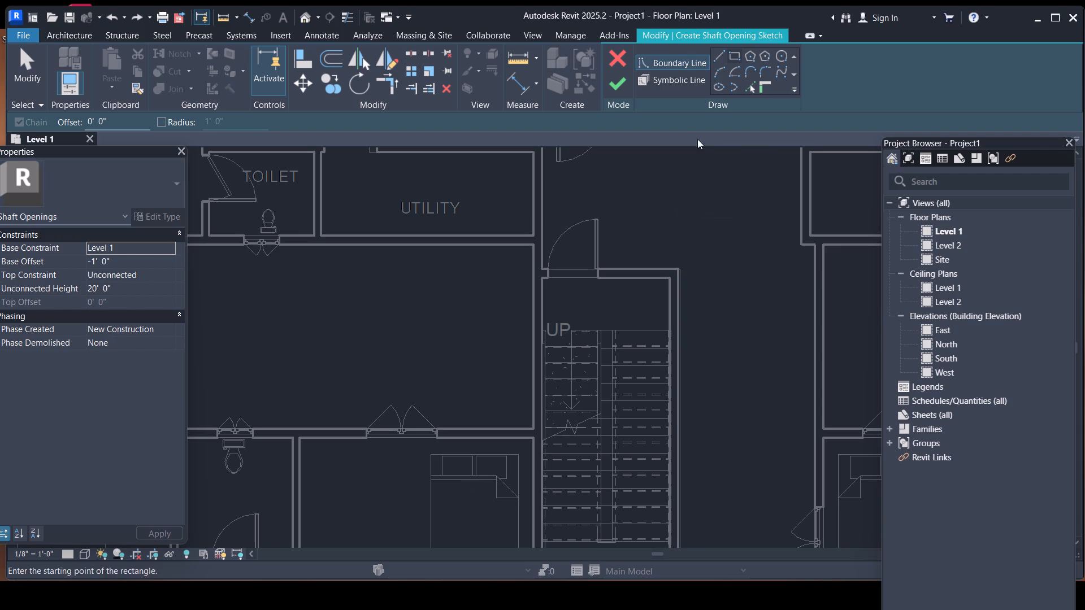
Sketch a rectangular shaft boundary about 18' 9" long from the stairwell's upper-right outer corner to the stair's lower-left corner, and finish the shaft opening.
click(678, 267)
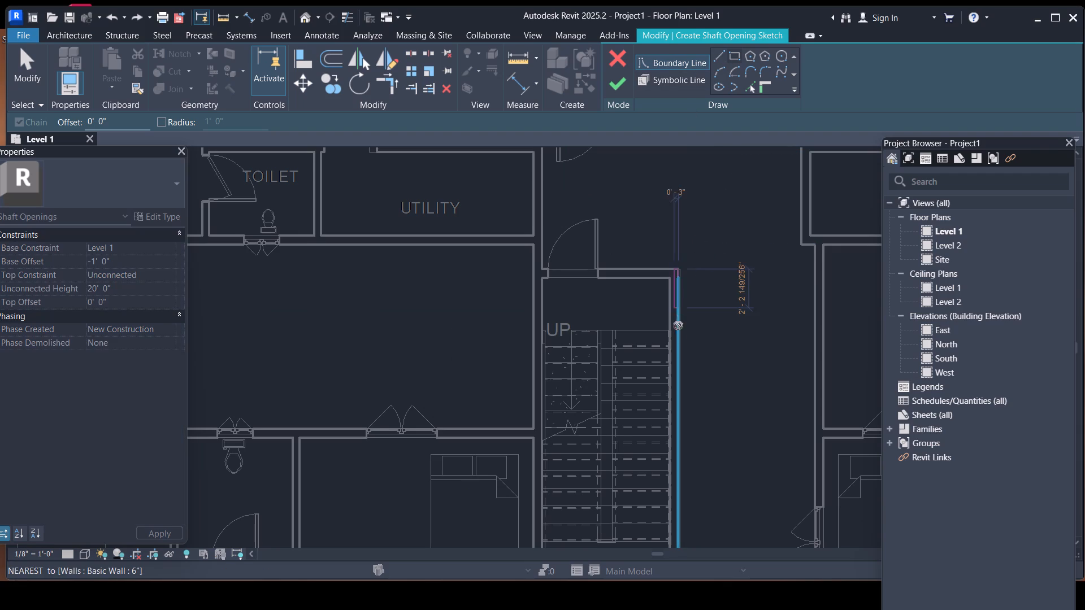
scroll(632, 352, down, 3)
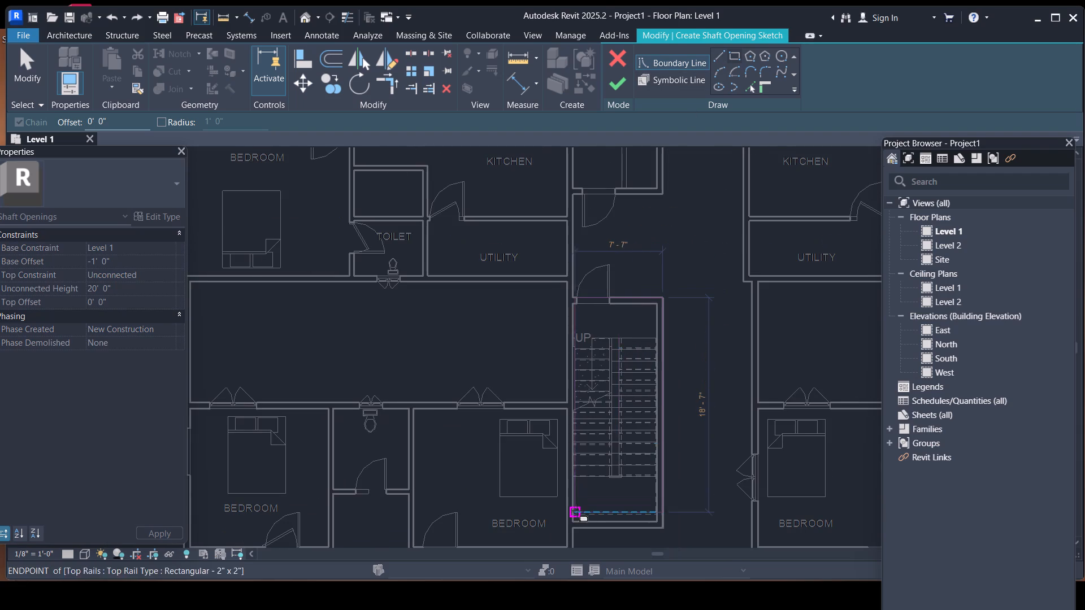
scroll(570, 518, up, 5)
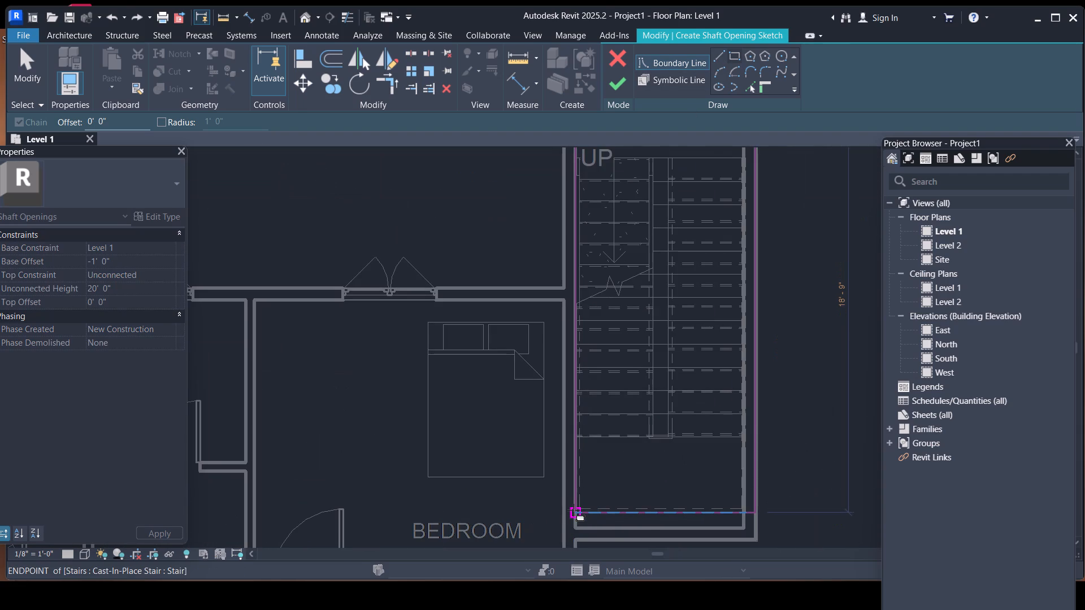
click(574, 510)
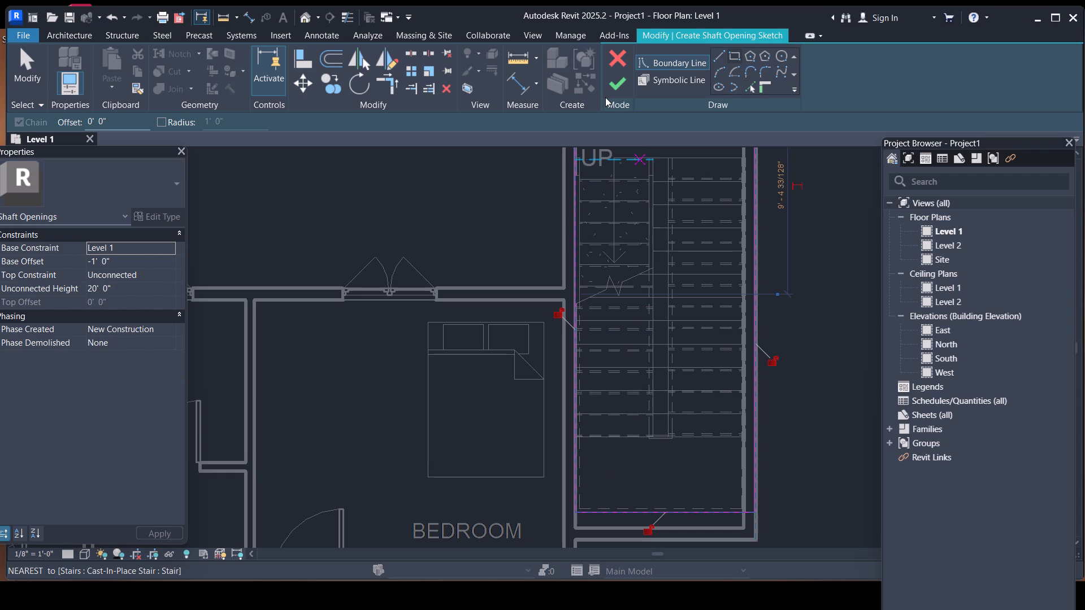
scroll(693, 211, down, 6)
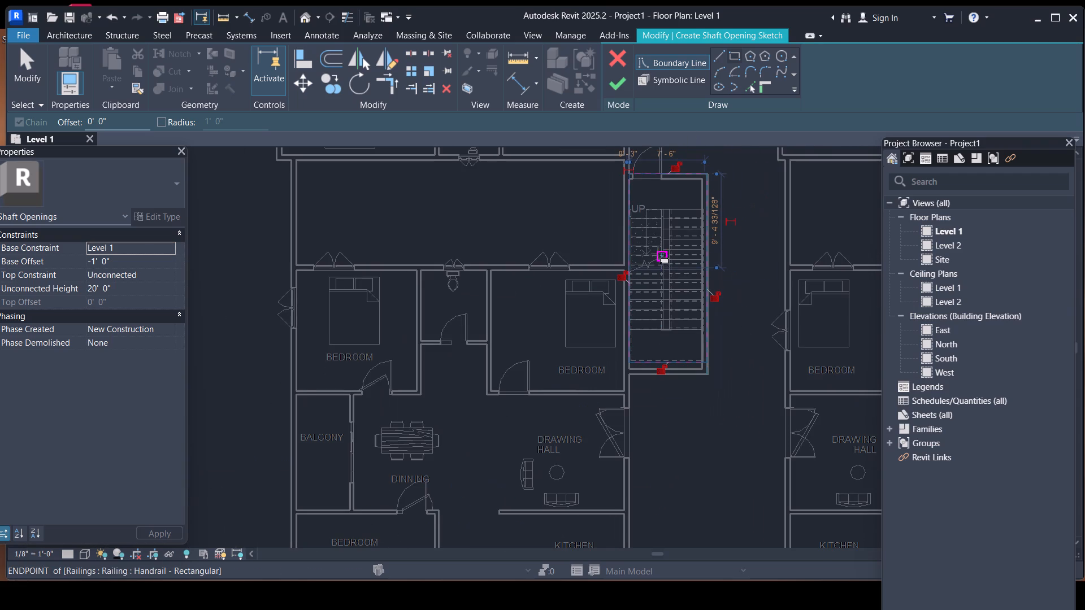
click(614, 87)
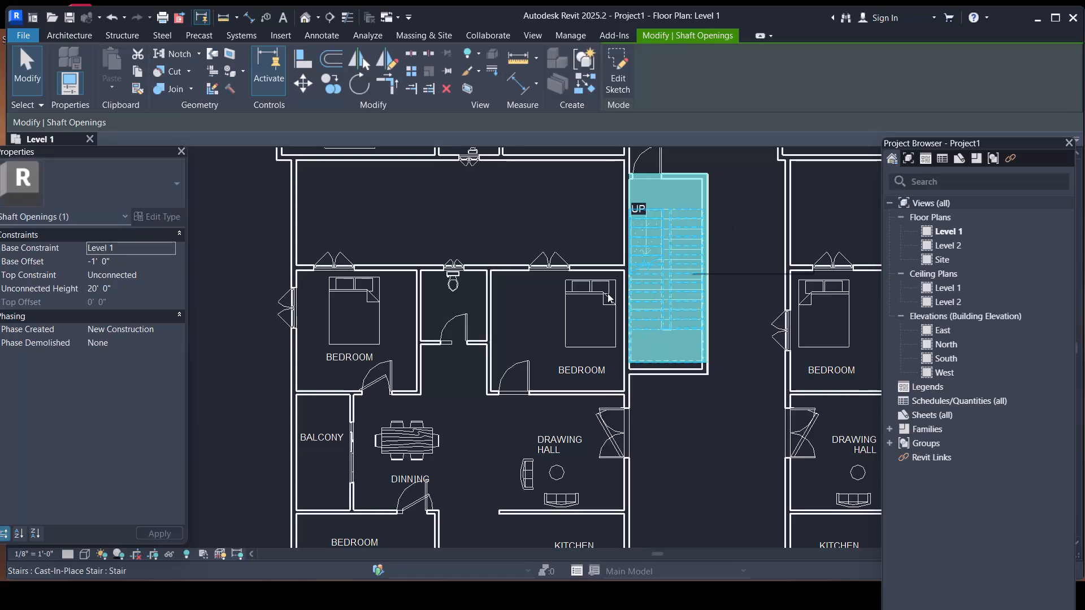
key(Escape)
Open the Level 2 floor plan and examine the roofs and the central area between the apartments.
scroll(639, 351, down, 3)
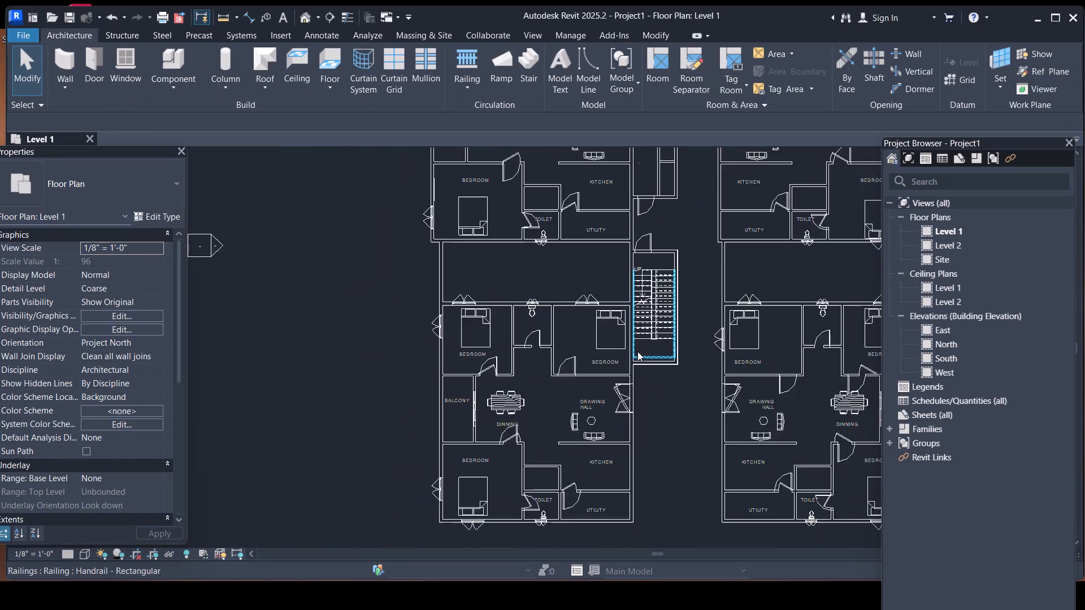
scroll(637, 351, down, 8)
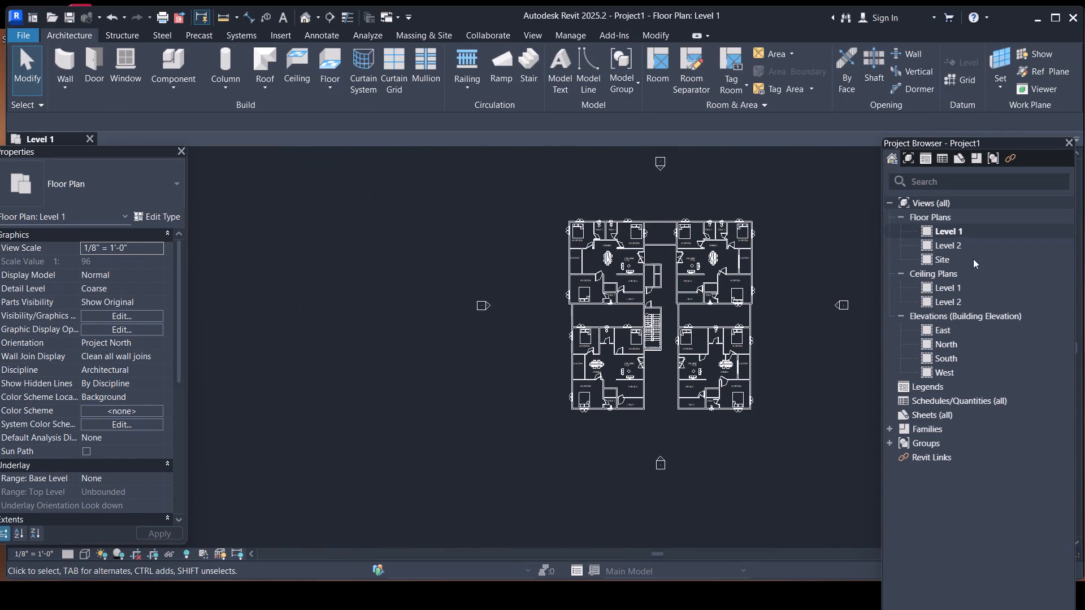
double_click(964, 248)
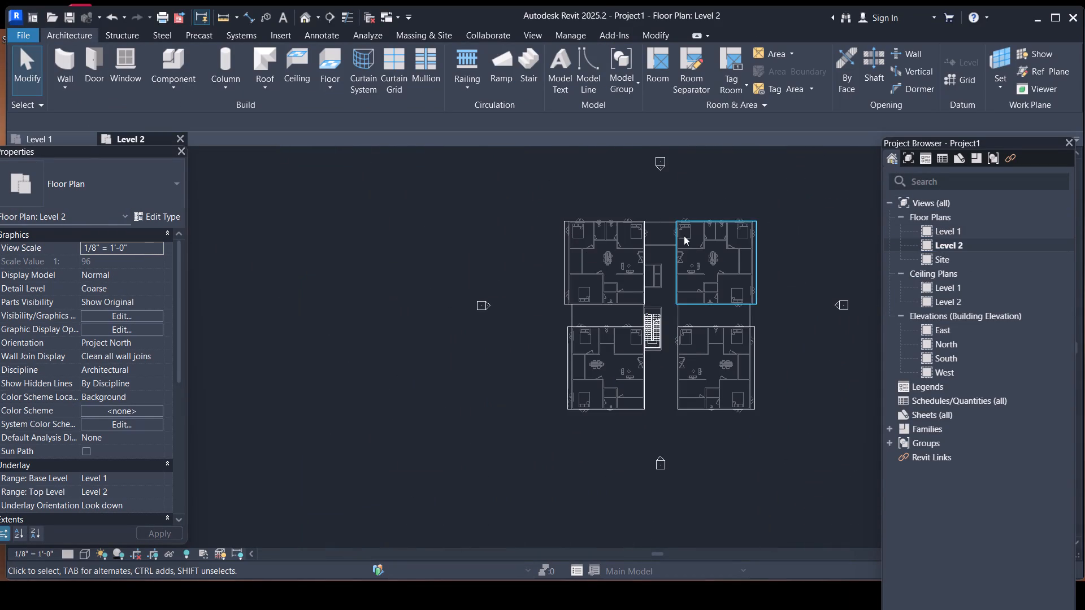
scroll(706, 221, up, 7)
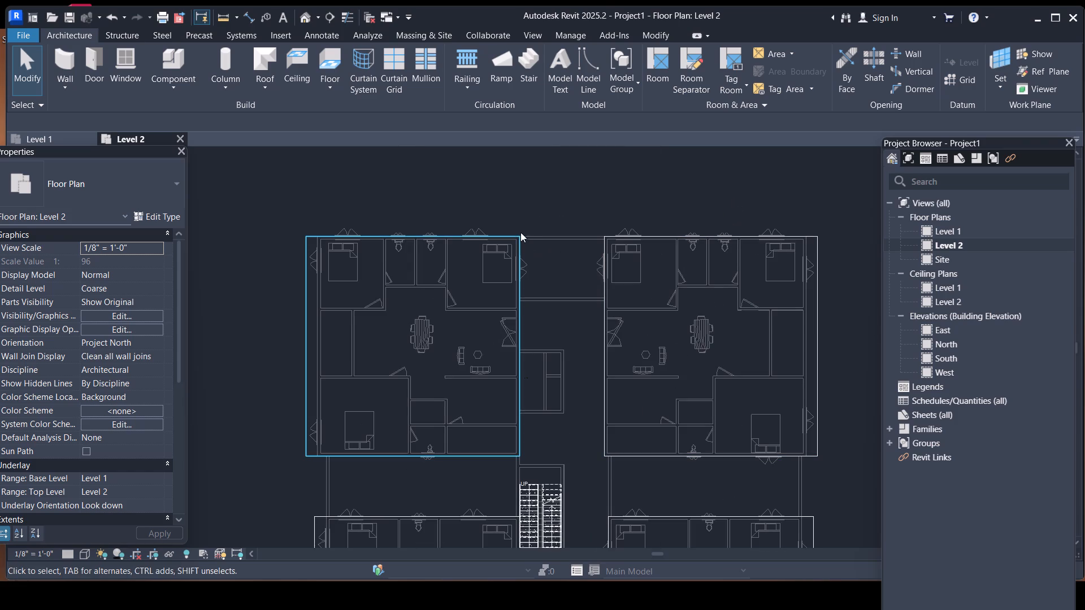
scroll(529, 203, down, 5)
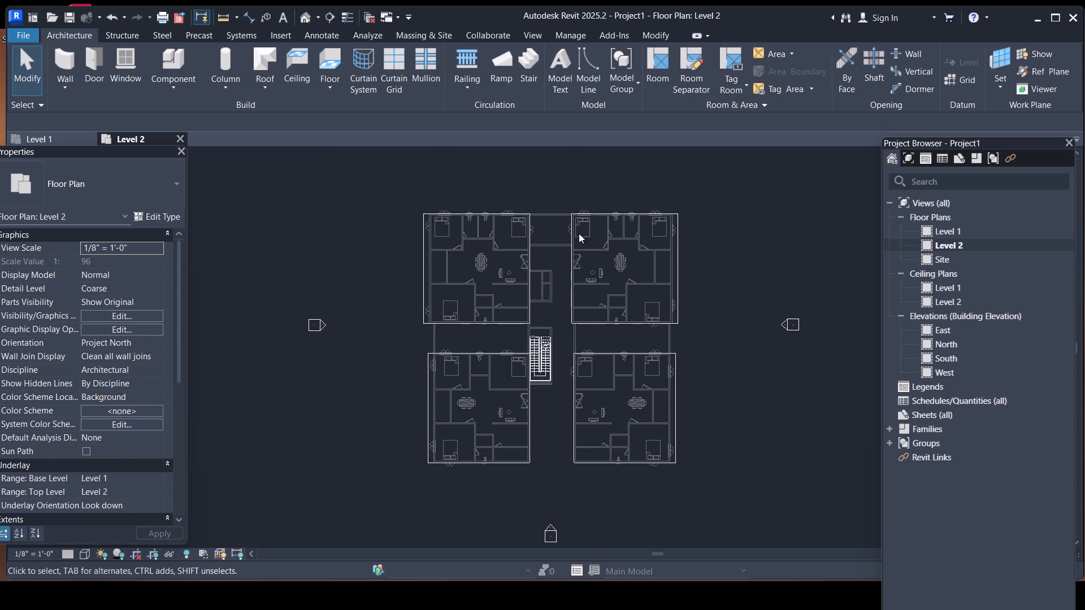
scroll(542, 217, up, 4)
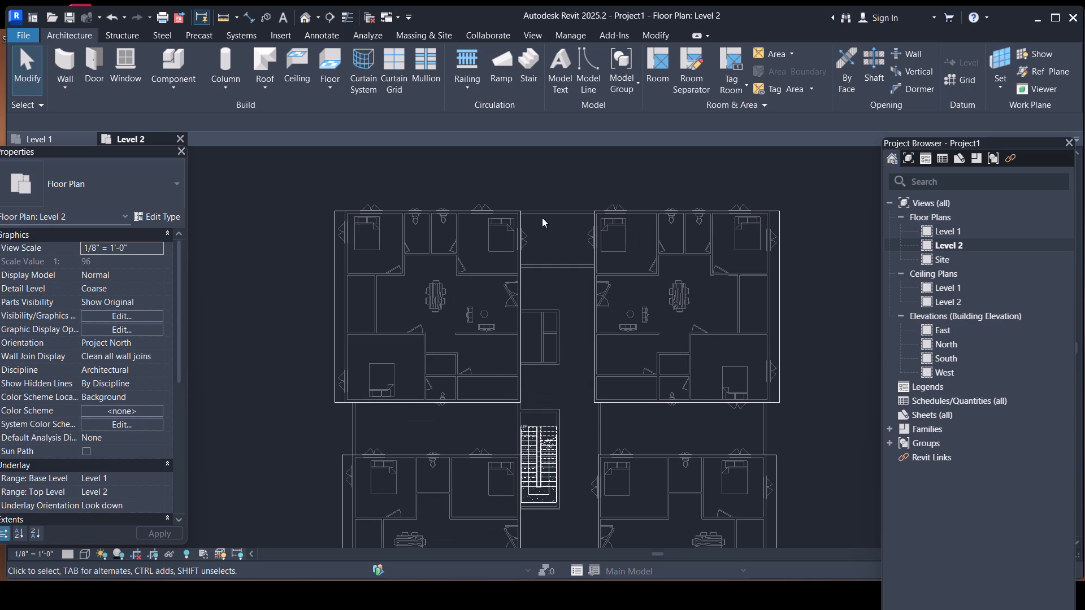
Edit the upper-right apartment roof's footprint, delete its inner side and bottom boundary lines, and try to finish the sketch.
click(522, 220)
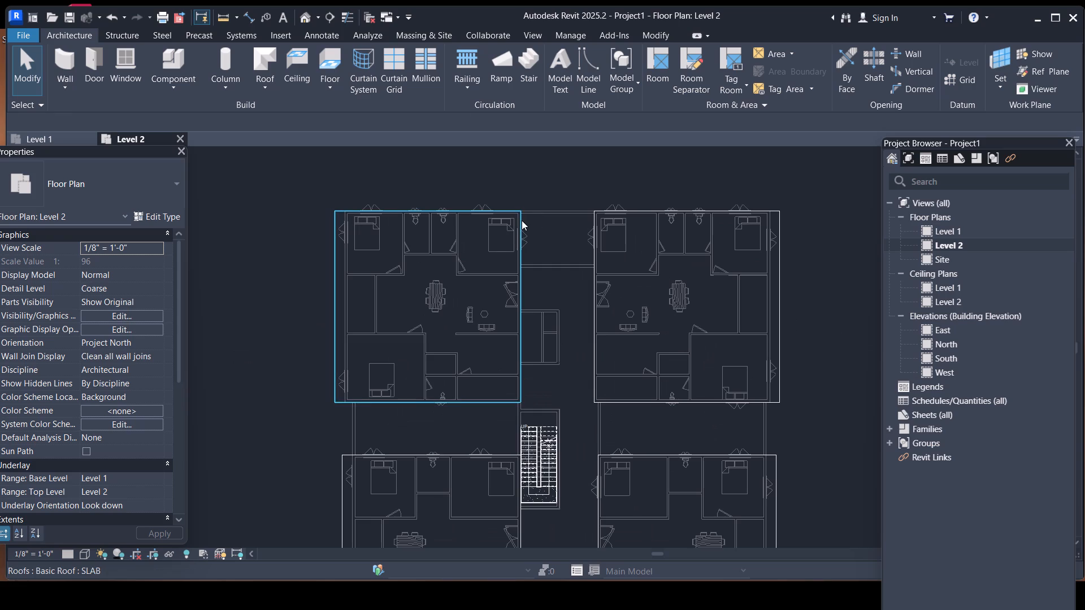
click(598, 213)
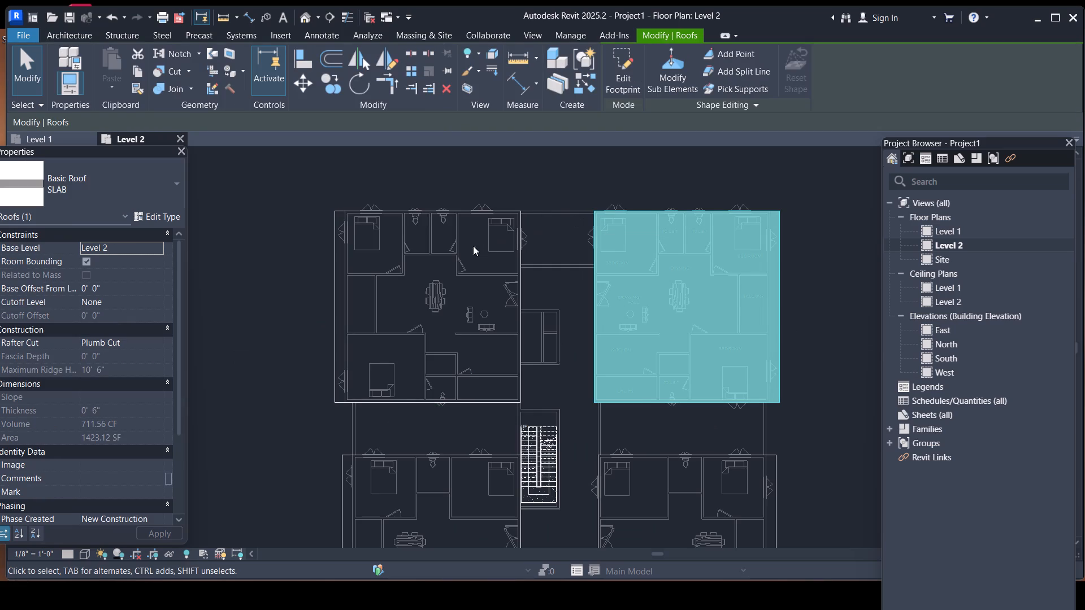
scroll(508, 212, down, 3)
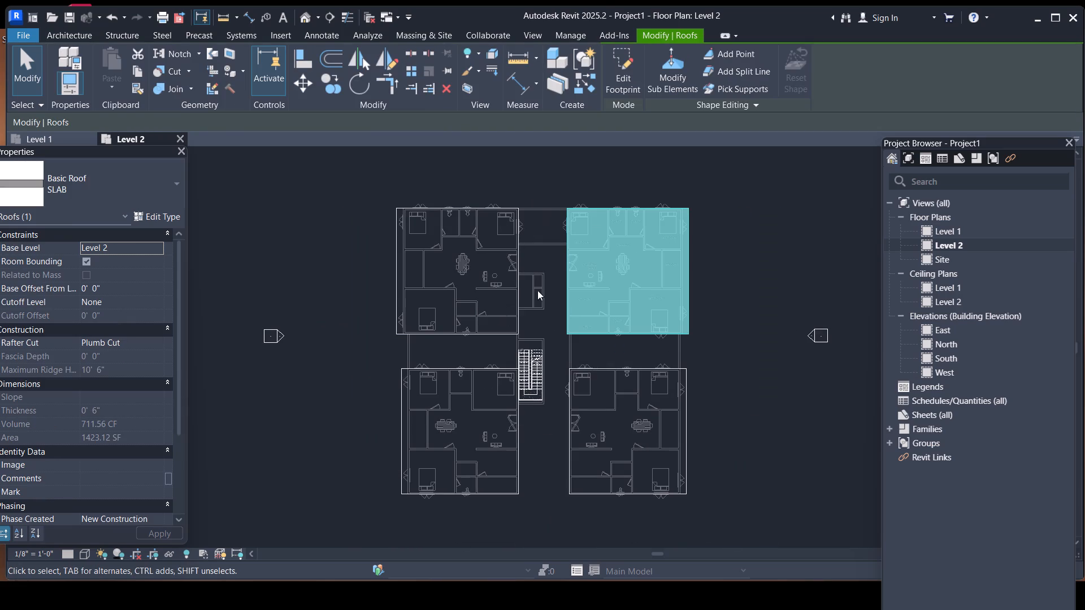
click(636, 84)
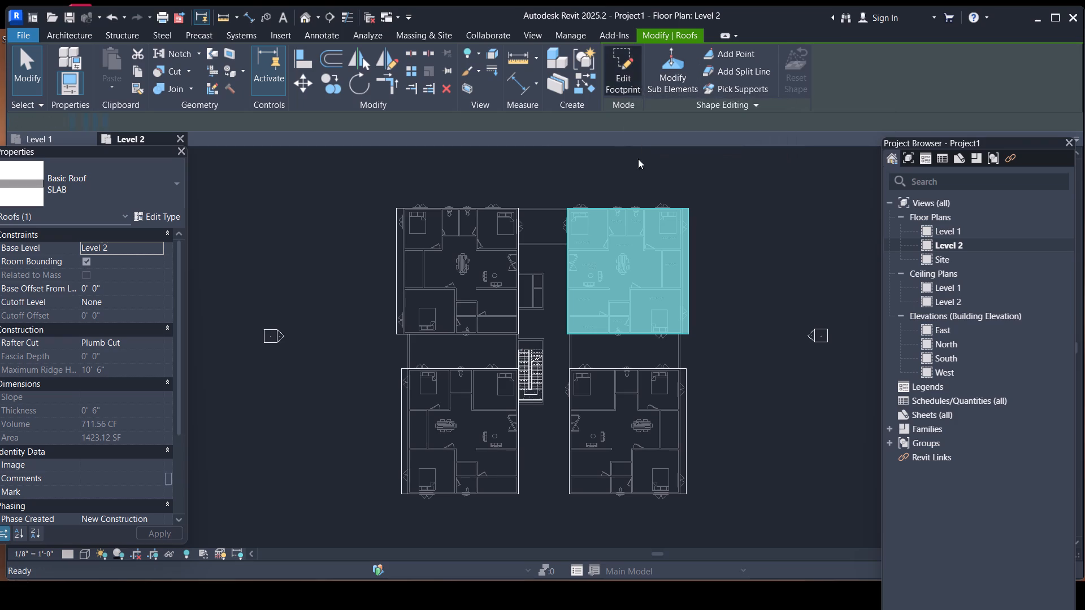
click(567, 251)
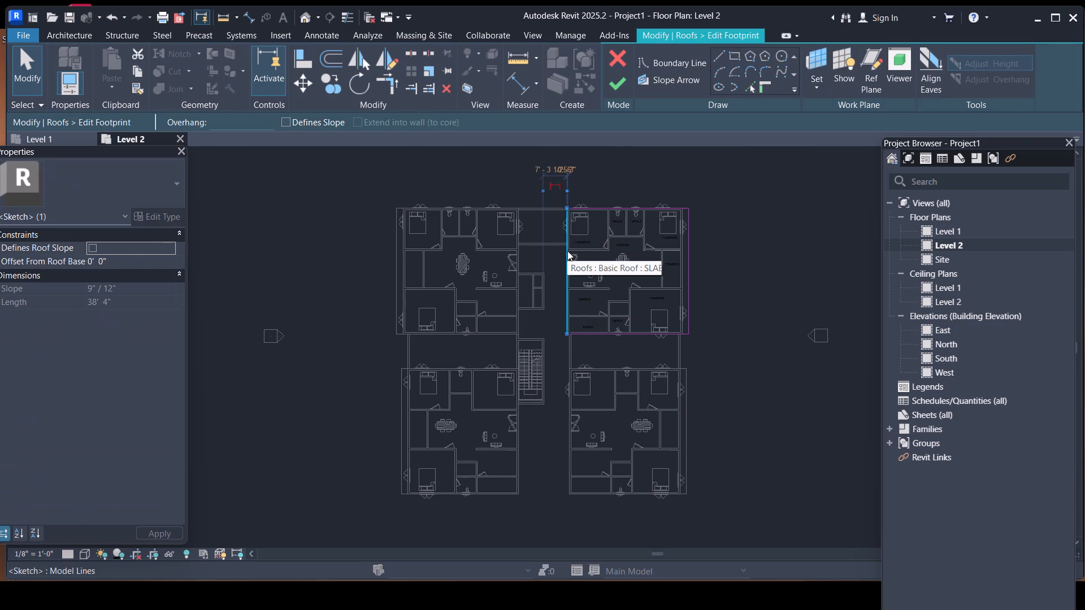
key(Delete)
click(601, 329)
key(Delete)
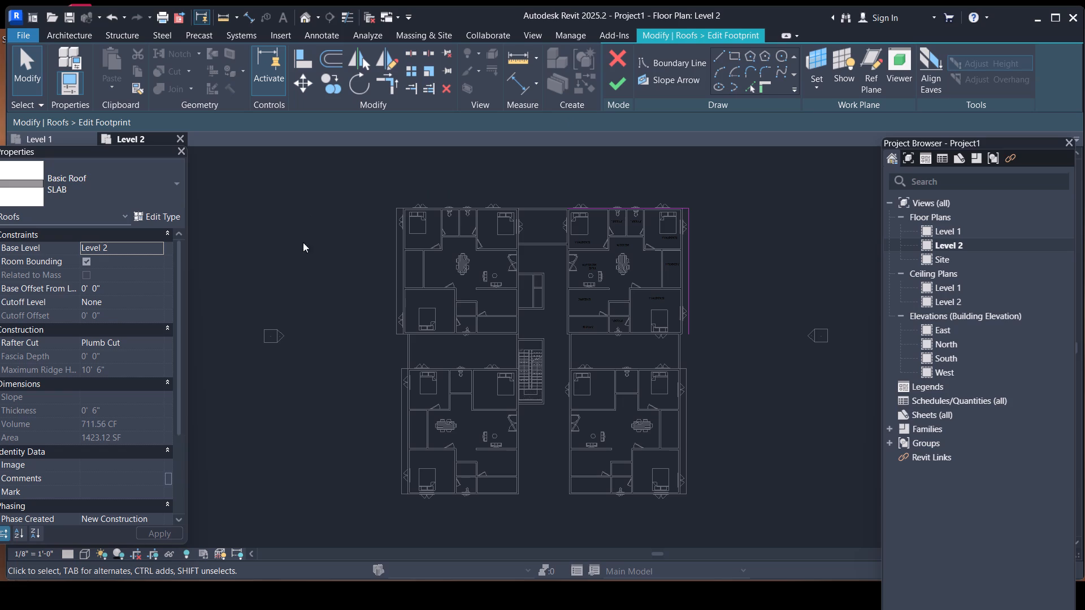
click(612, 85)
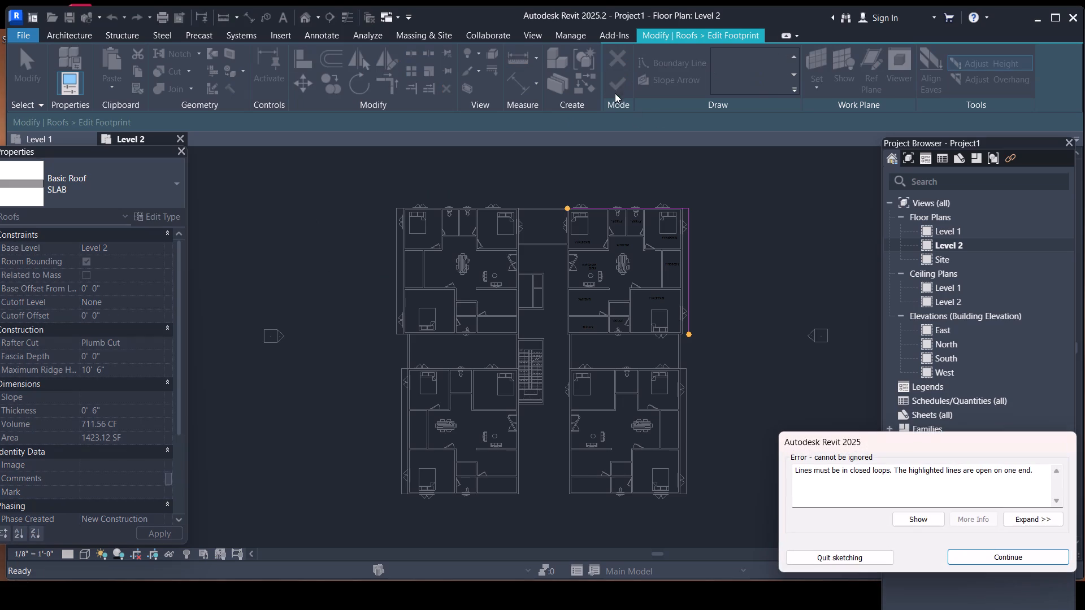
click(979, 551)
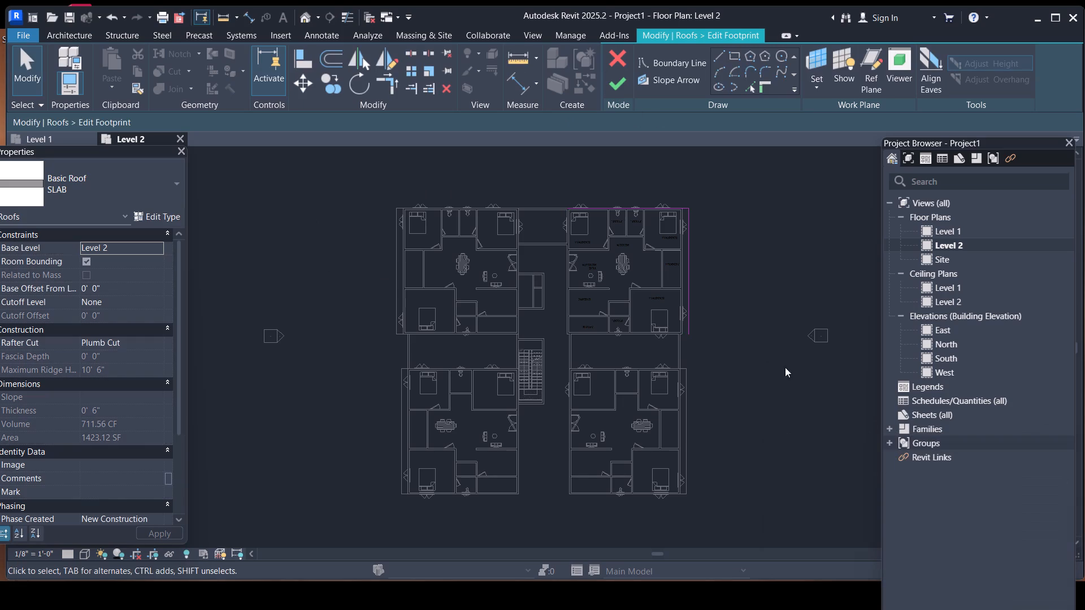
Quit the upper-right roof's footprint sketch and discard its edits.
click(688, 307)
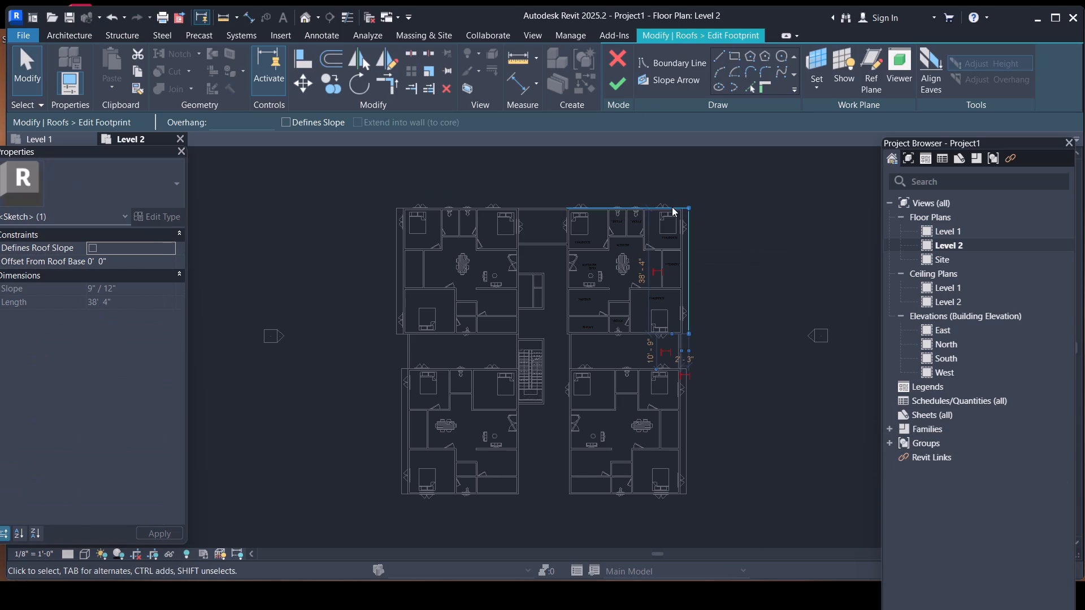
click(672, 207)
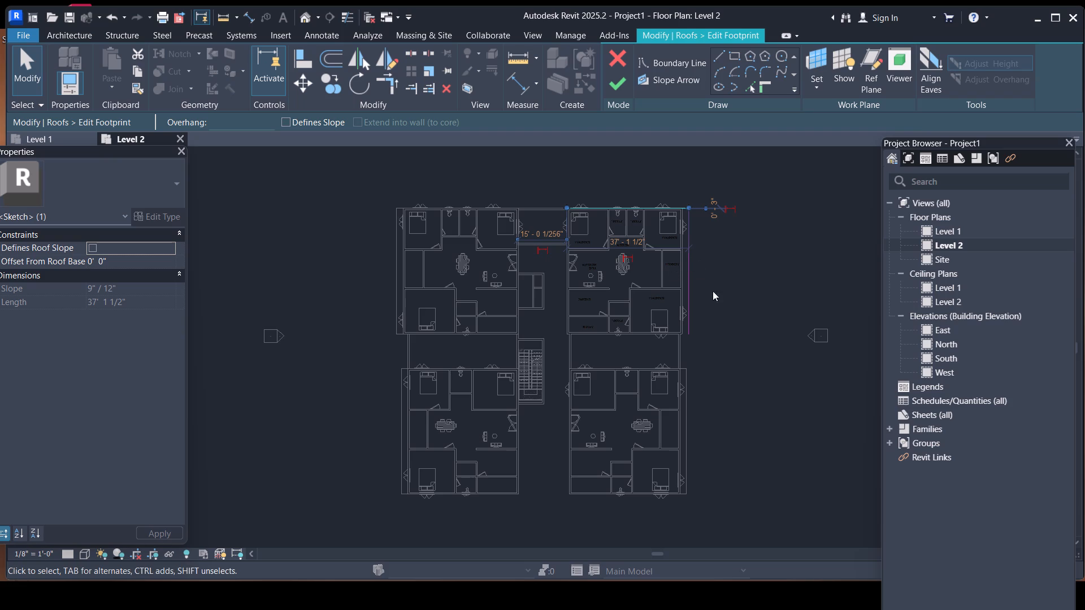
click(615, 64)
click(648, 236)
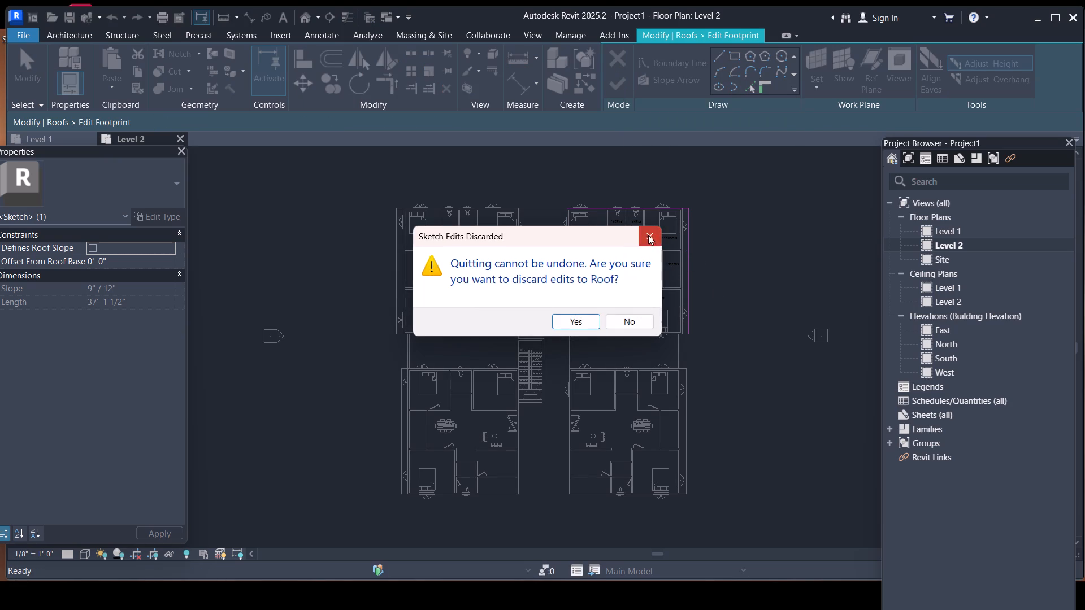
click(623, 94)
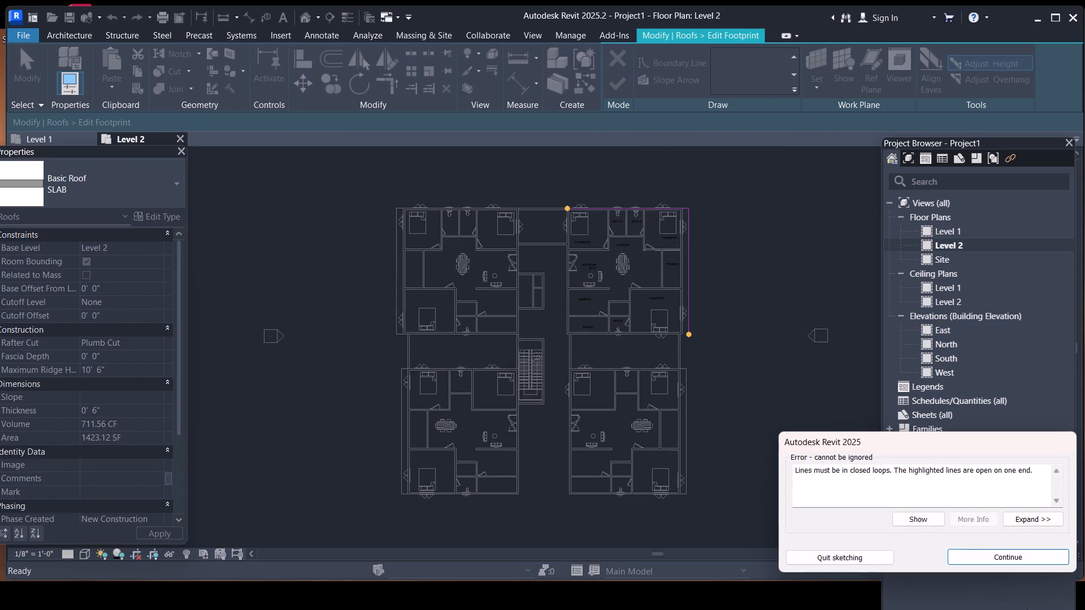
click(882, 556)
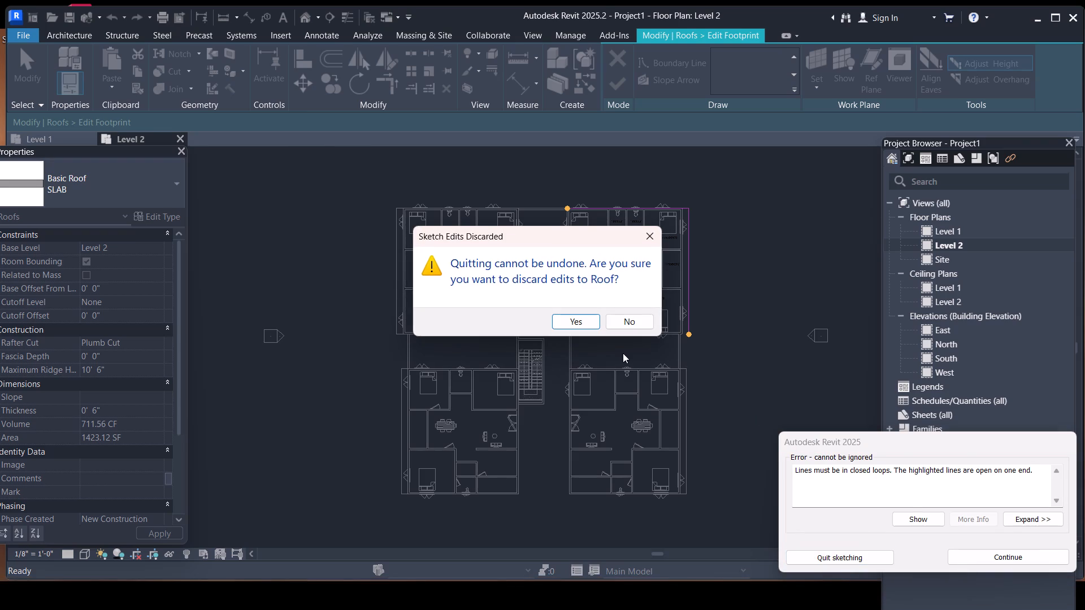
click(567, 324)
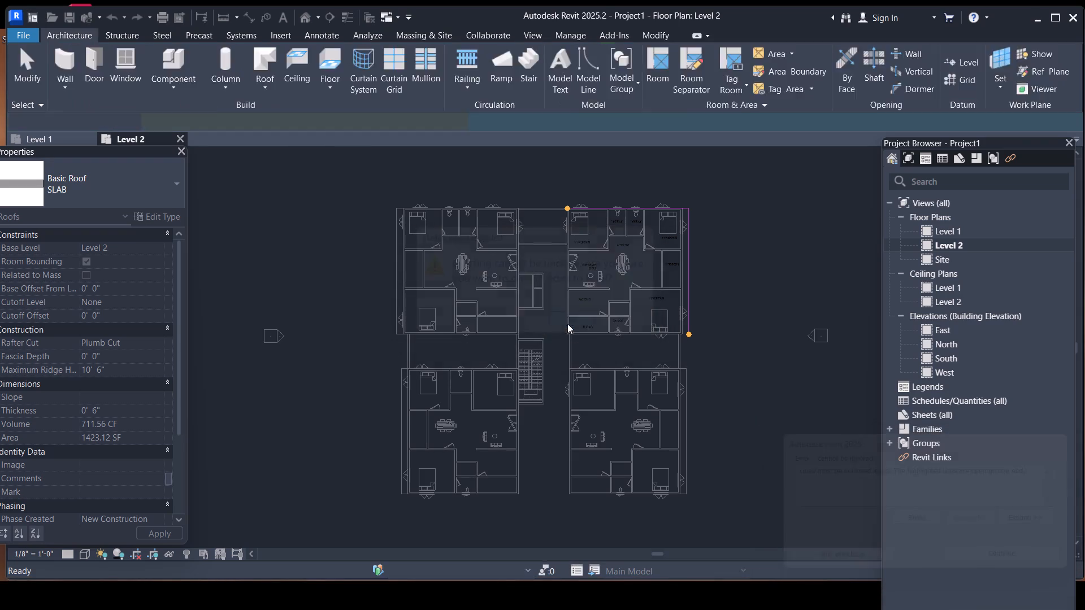
Delete the four separate SLAB roofs over the apartments on Level 2, keeping the staircase shaft opening.
key(Escape)
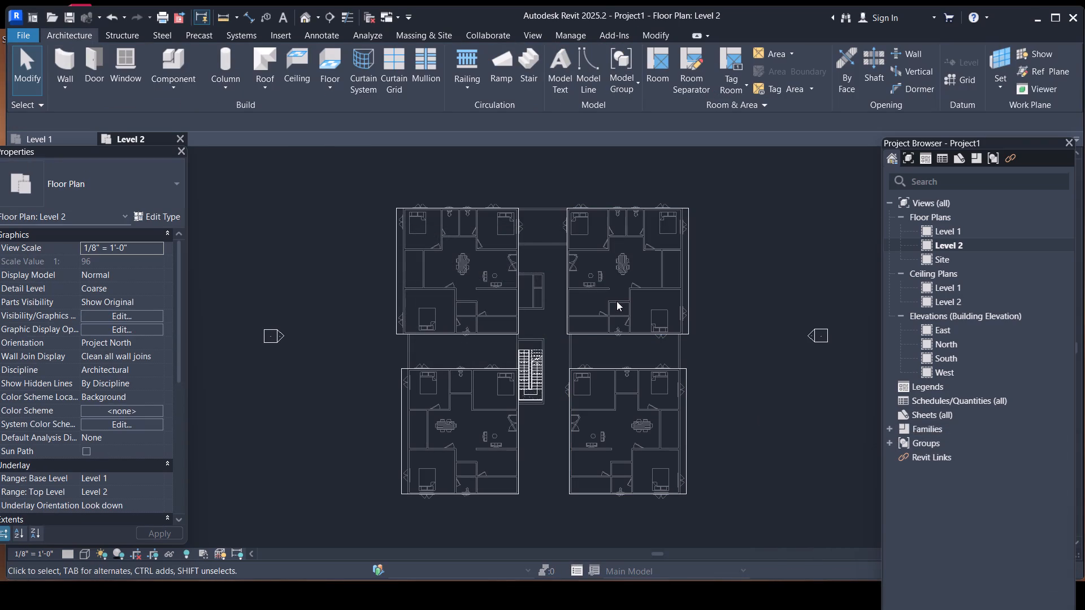
click(631, 368)
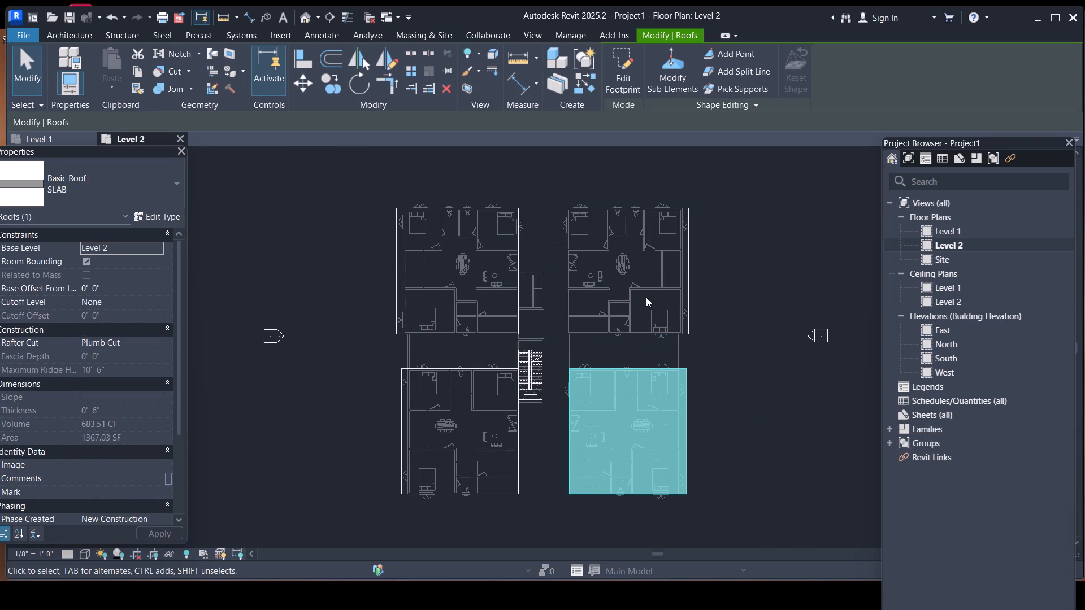
key(Delete)
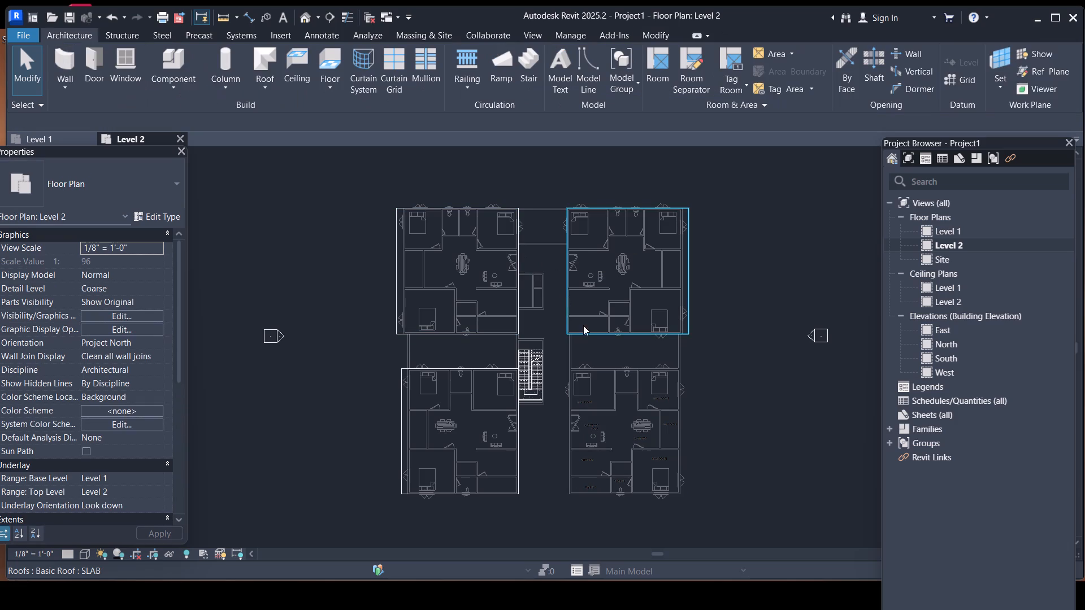
click(591, 330)
key(Delete)
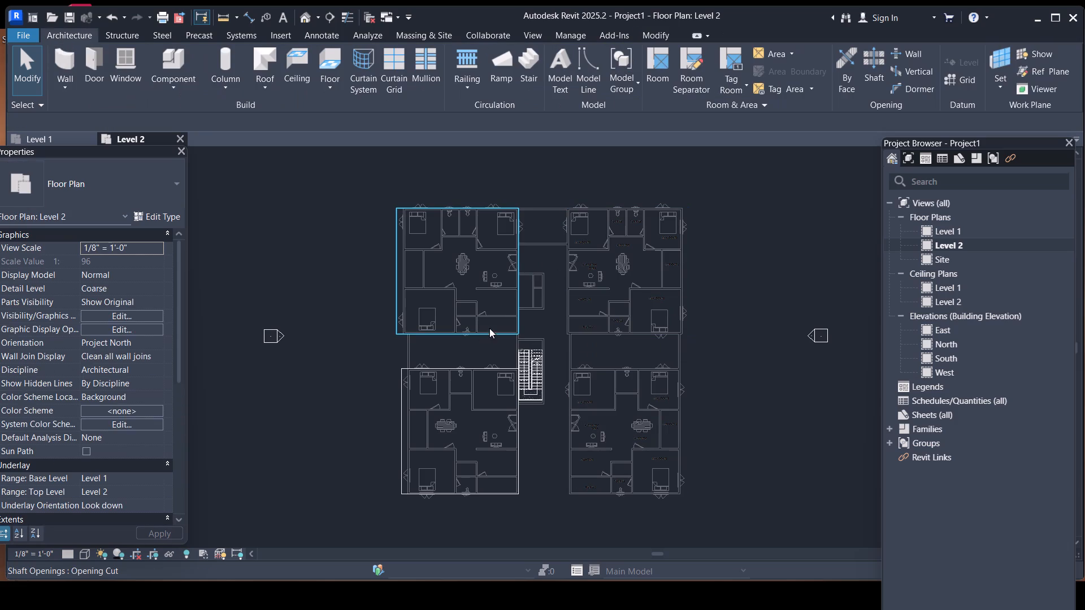
click(486, 335)
key(Delete)
click(495, 367)
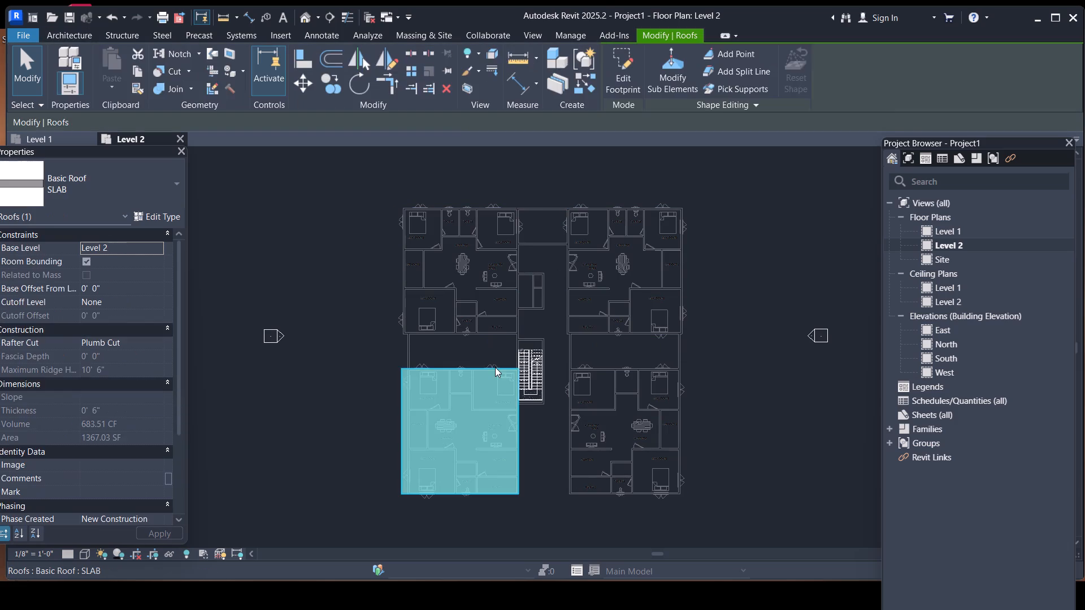
key(Delete)
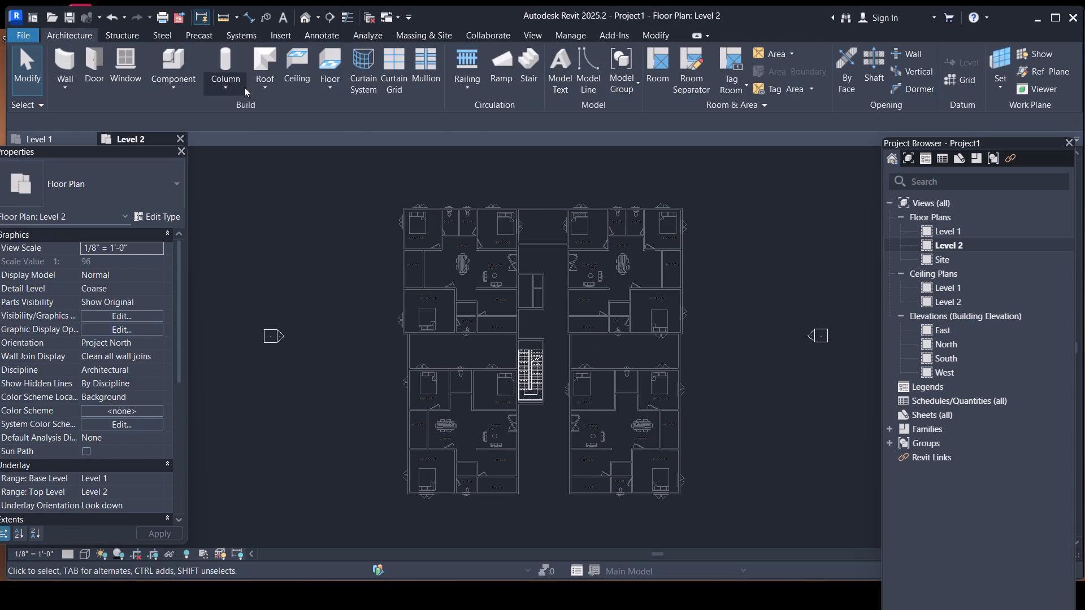
Start a new SLAB roof by footprint on Level 2, dismissing the save reminder without saving.
click(262, 88)
click(292, 123)
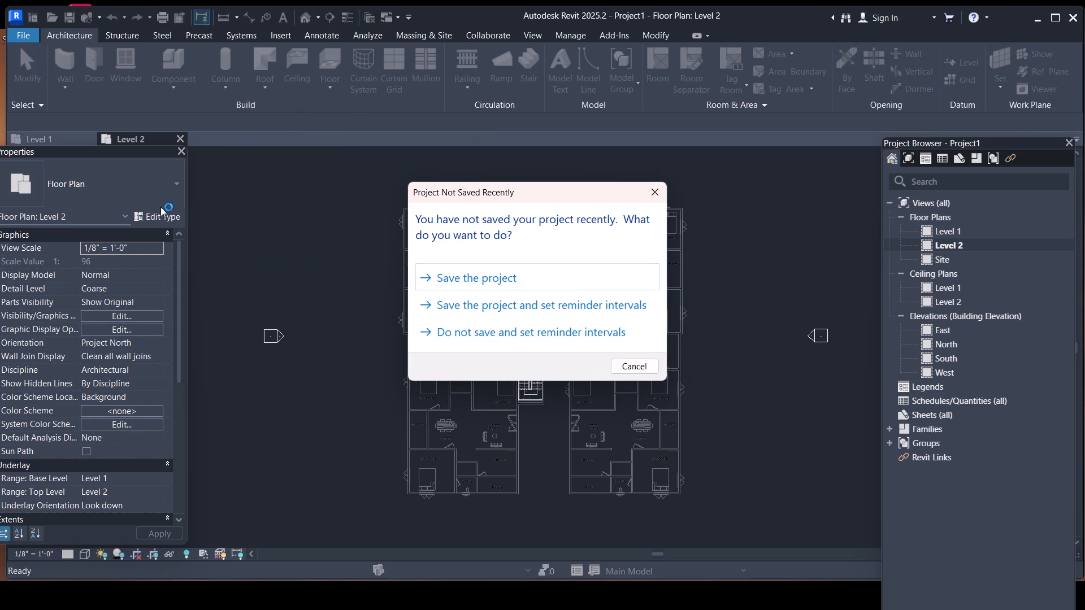
click(624, 364)
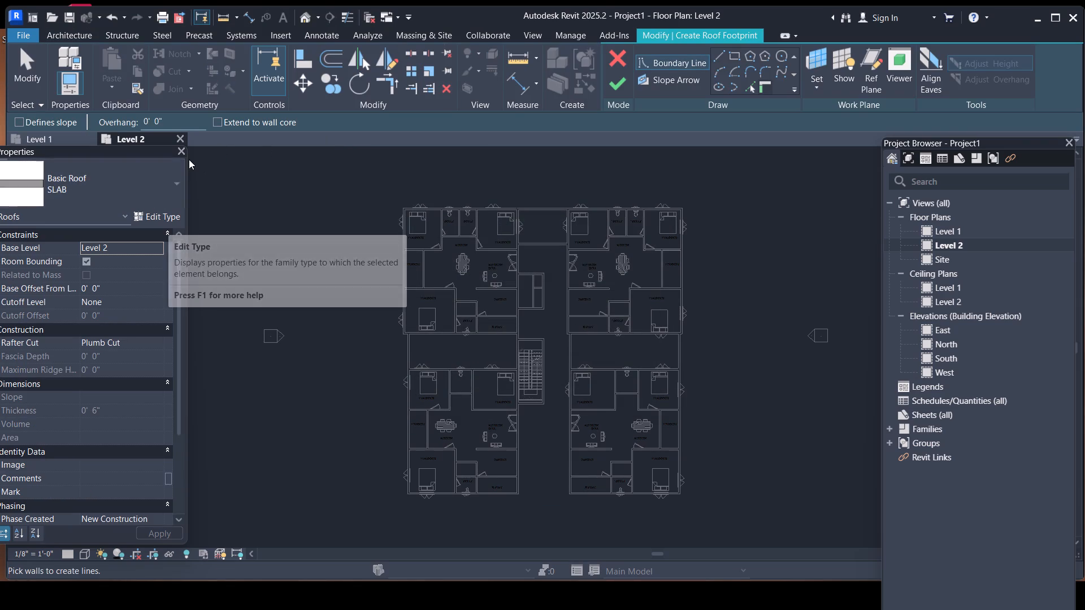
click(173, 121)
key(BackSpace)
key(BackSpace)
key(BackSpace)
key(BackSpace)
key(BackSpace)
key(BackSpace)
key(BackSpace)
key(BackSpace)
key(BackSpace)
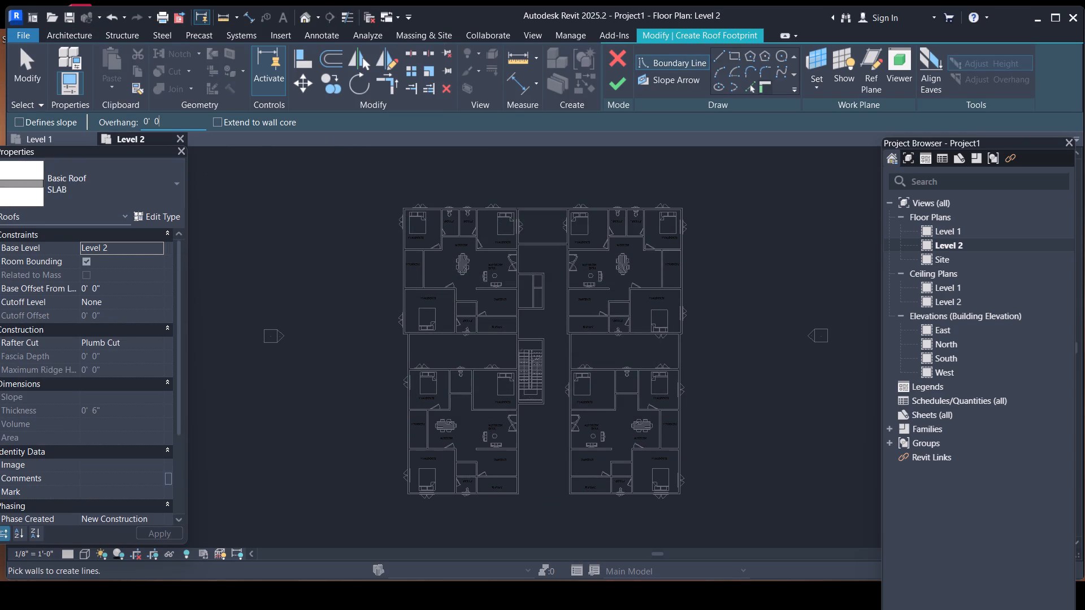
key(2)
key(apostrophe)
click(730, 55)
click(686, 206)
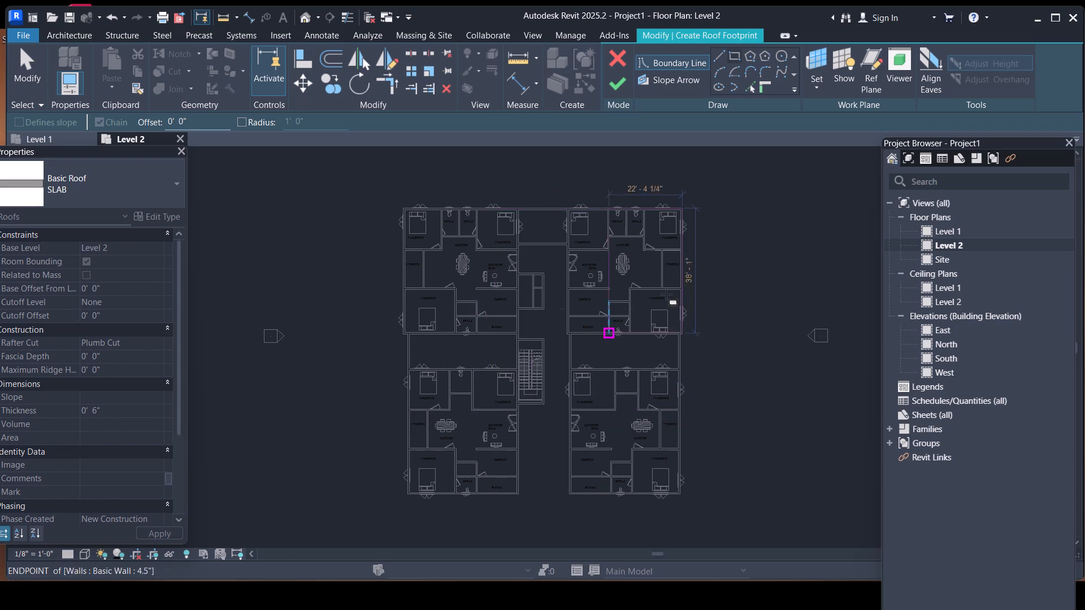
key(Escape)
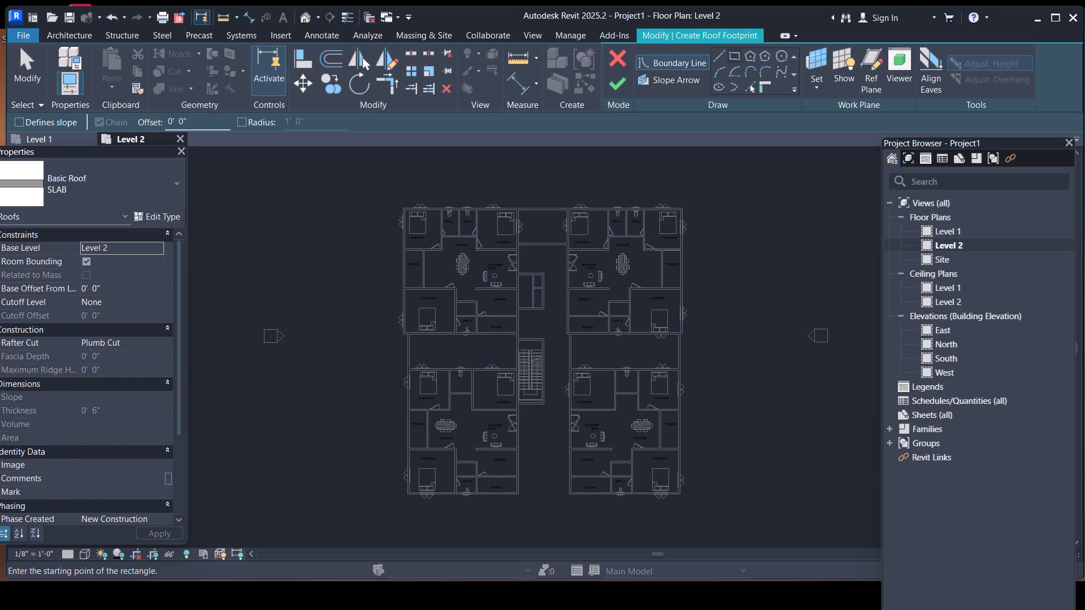
Sketch one rectangular roof boundary with a 2' offset around the whole building, from its upper-right to lower-left outer corner, and finish the roof.
click(196, 121)
key(BackSpace)
key(BackSpace)
key(BackSpace)
key(BackSpace)
key(BackSpace)
key(BackSpace)
key(BackSpace)
key(BackSpace)
key(BackSpace)
key(BackSpace)
key(BackSpace)
key(BackSpace)
key(BackSpace)
key(BackSpace)
key(BackSpace)
key(2)
key(apostrophe)
key(Return)
click(740, 58)
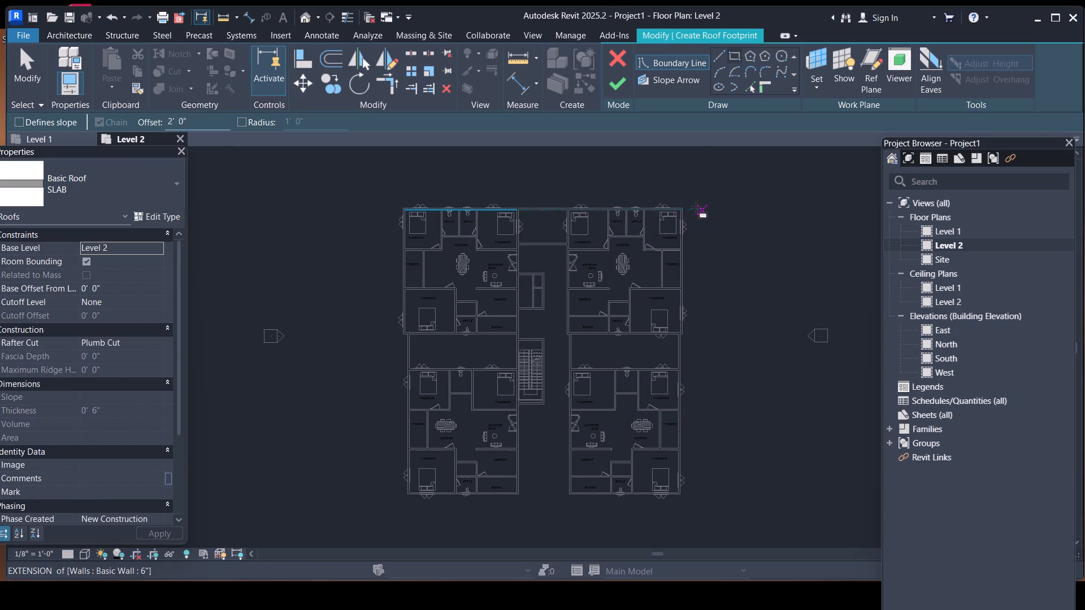
click(688, 206)
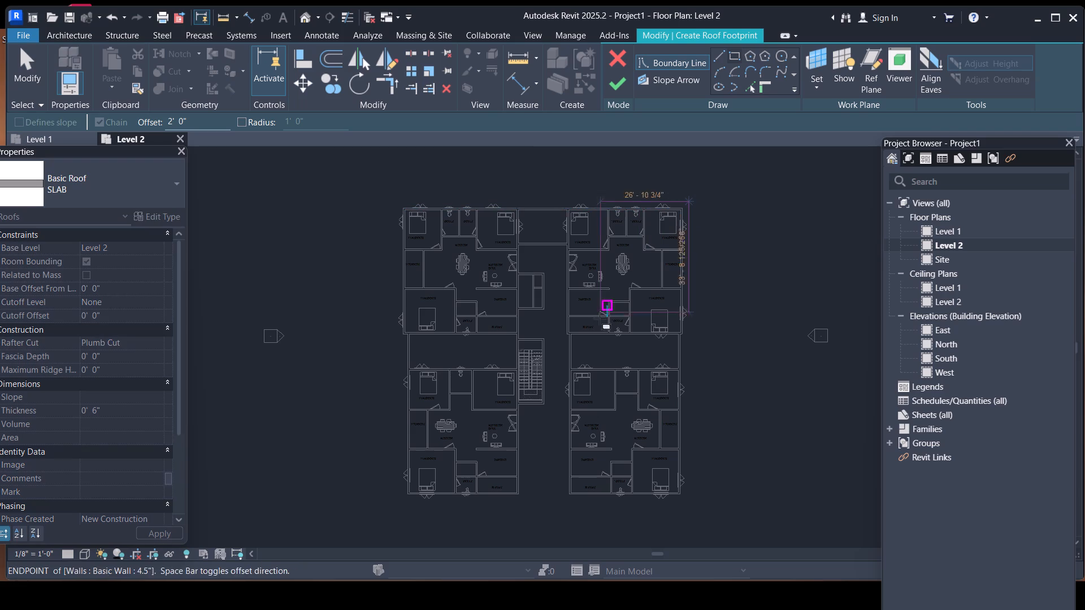
click(403, 497)
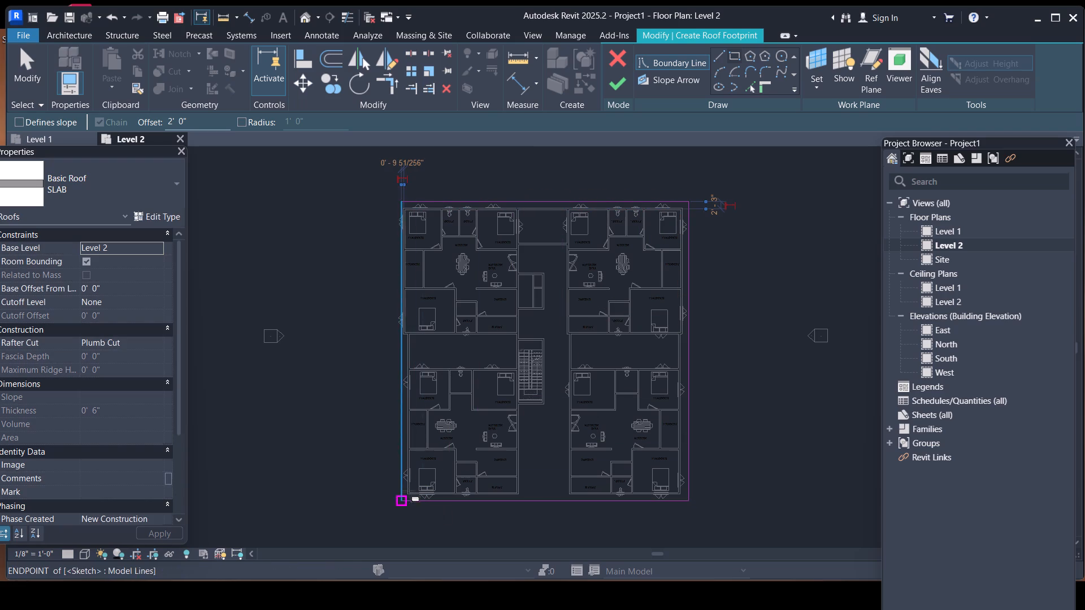
click(622, 76)
click(586, 312)
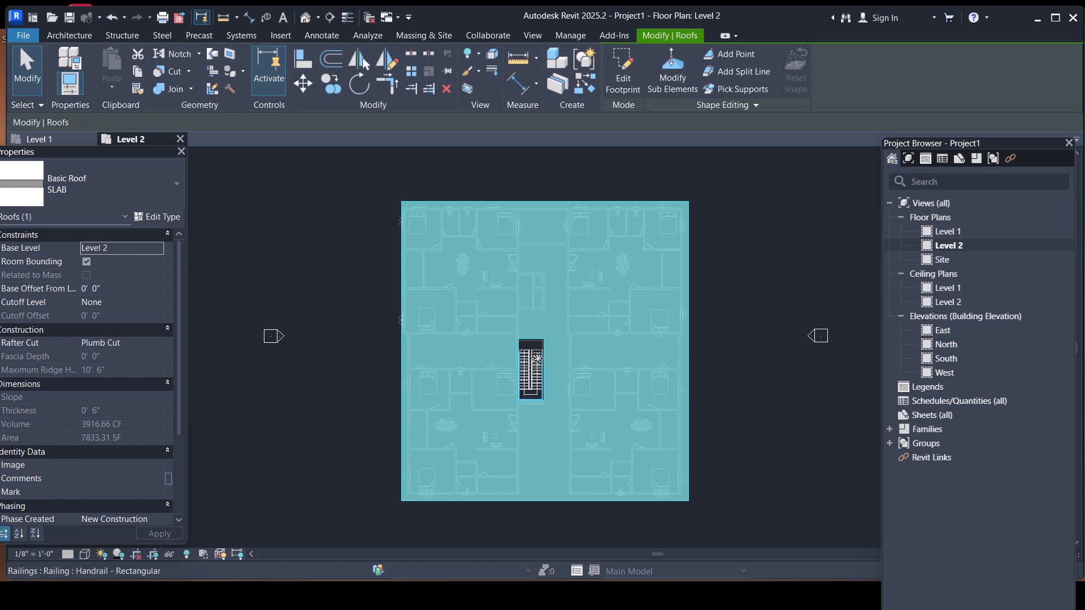
key(Escape)
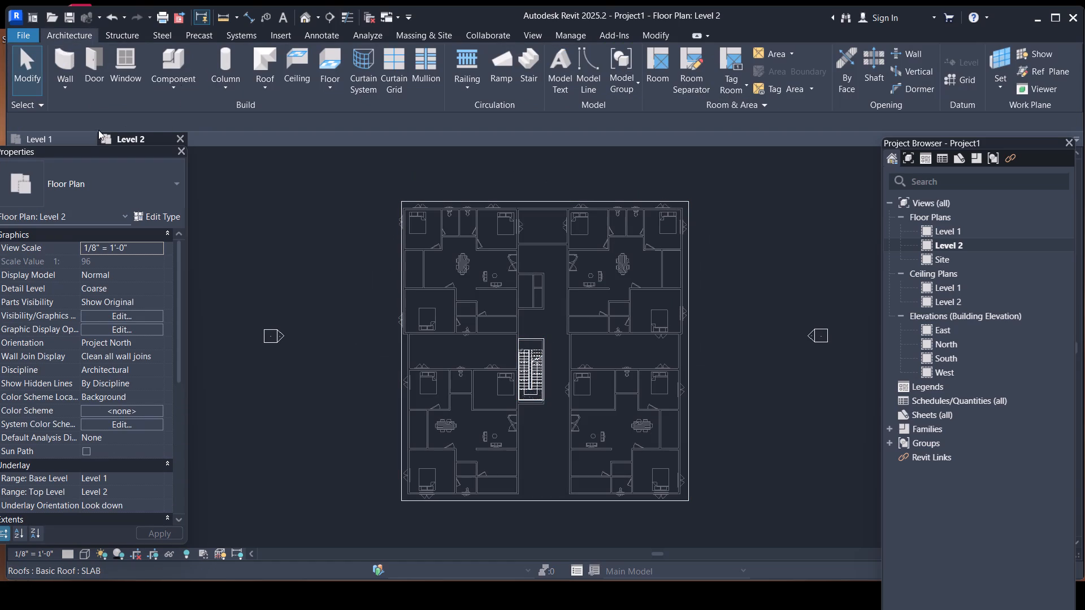
Start an architectural wall on Level 2 using the Basic Wall 6" type.
click(64, 84)
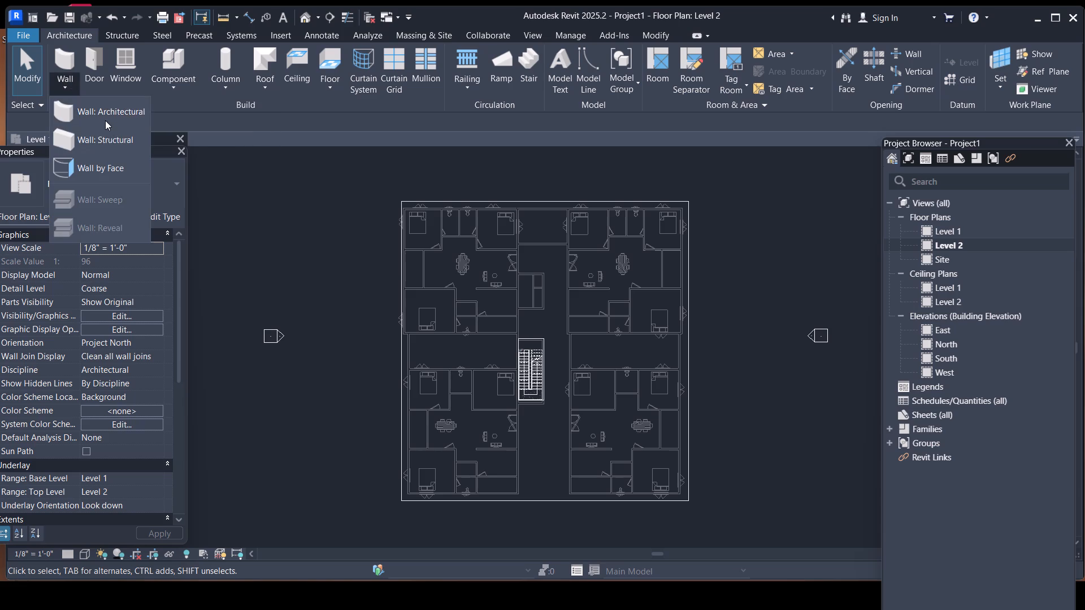
click(104, 116)
click(171, 189)
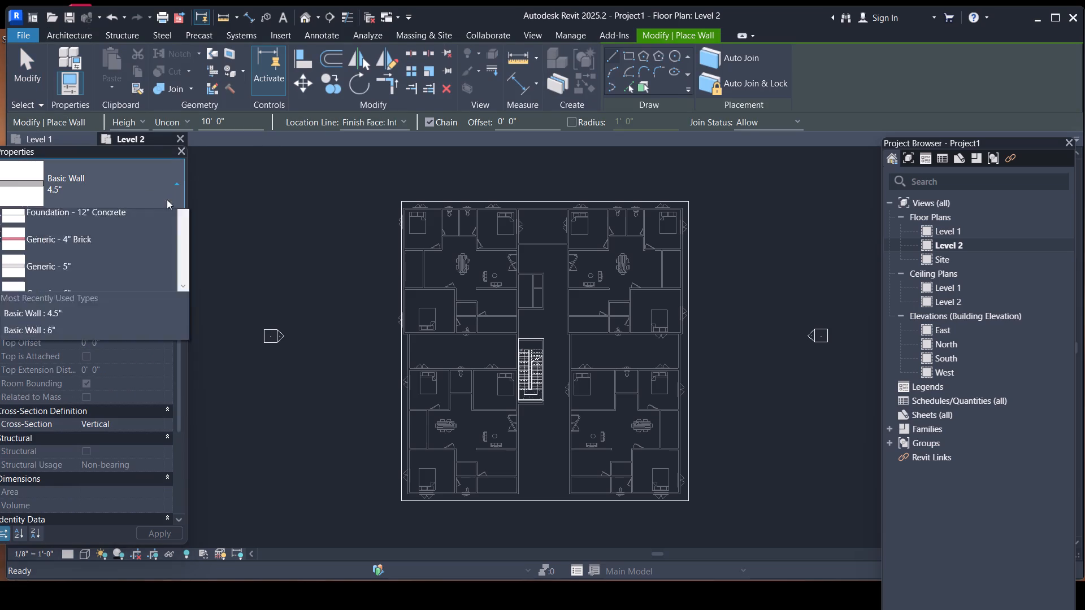
click(95, 270)
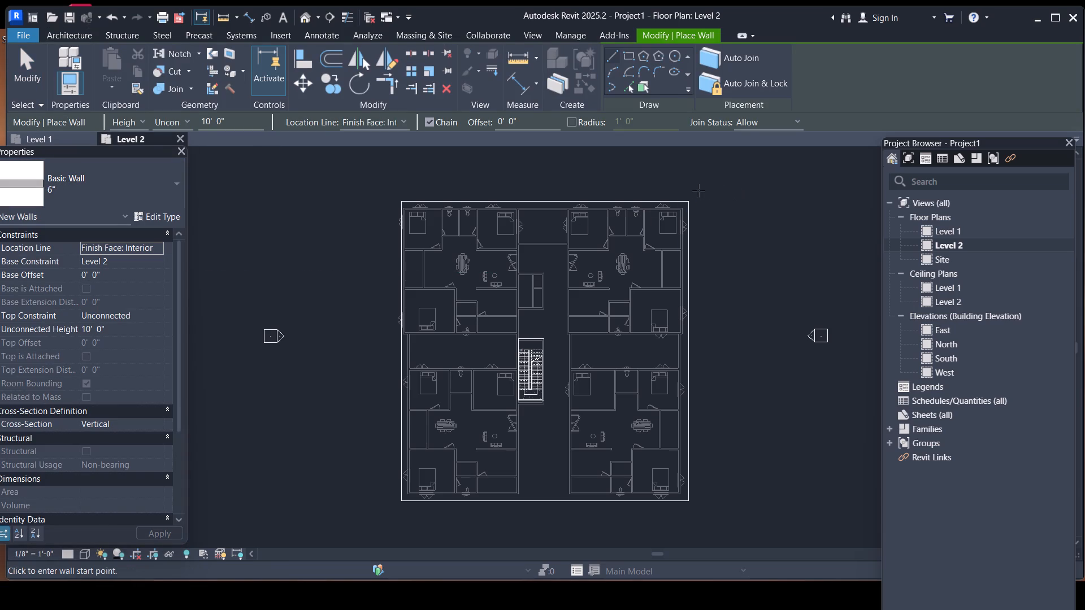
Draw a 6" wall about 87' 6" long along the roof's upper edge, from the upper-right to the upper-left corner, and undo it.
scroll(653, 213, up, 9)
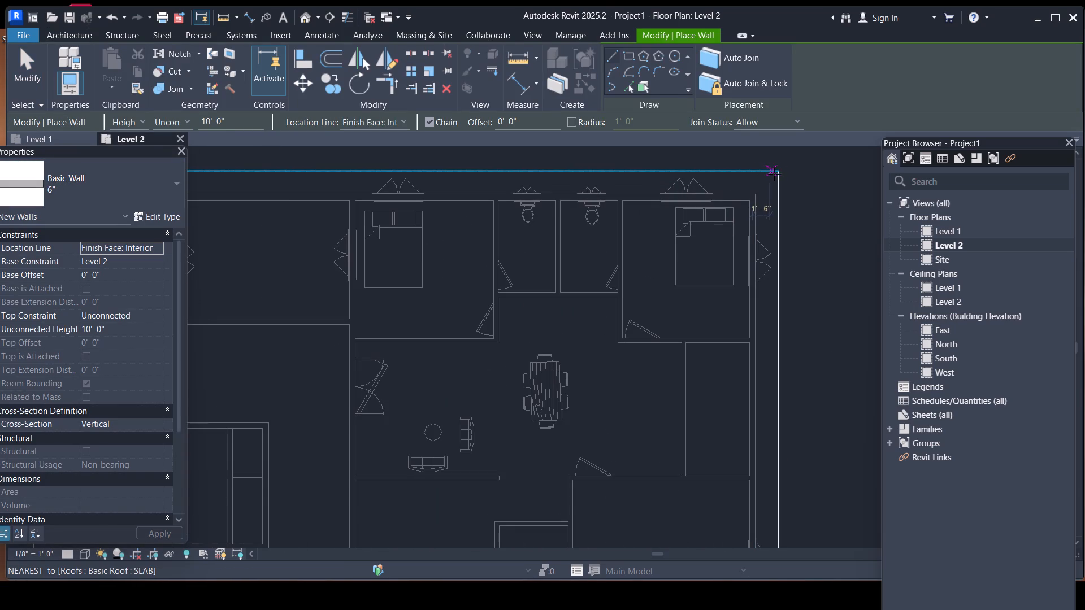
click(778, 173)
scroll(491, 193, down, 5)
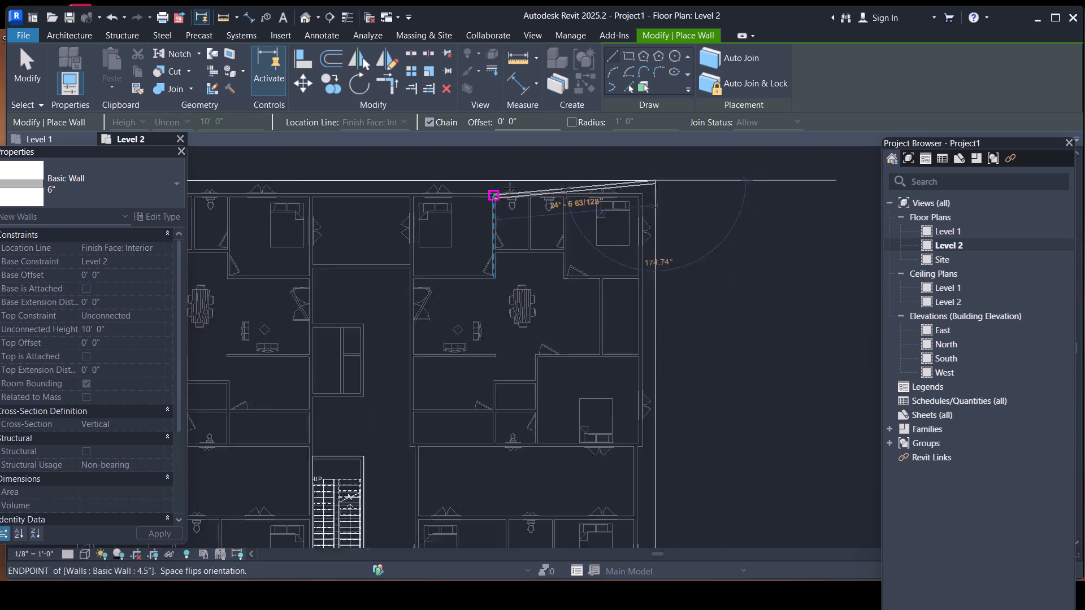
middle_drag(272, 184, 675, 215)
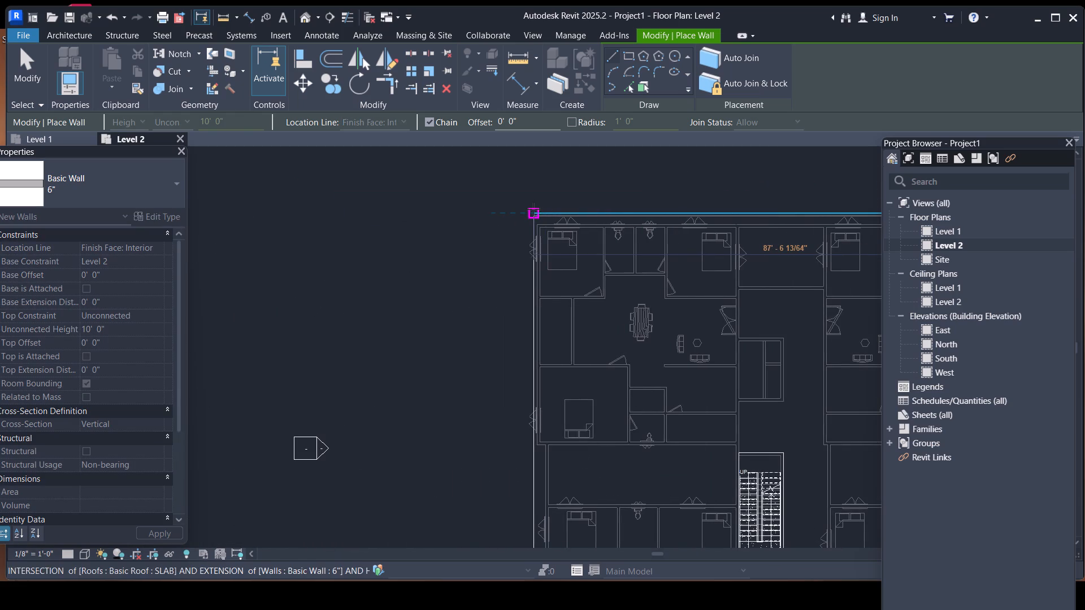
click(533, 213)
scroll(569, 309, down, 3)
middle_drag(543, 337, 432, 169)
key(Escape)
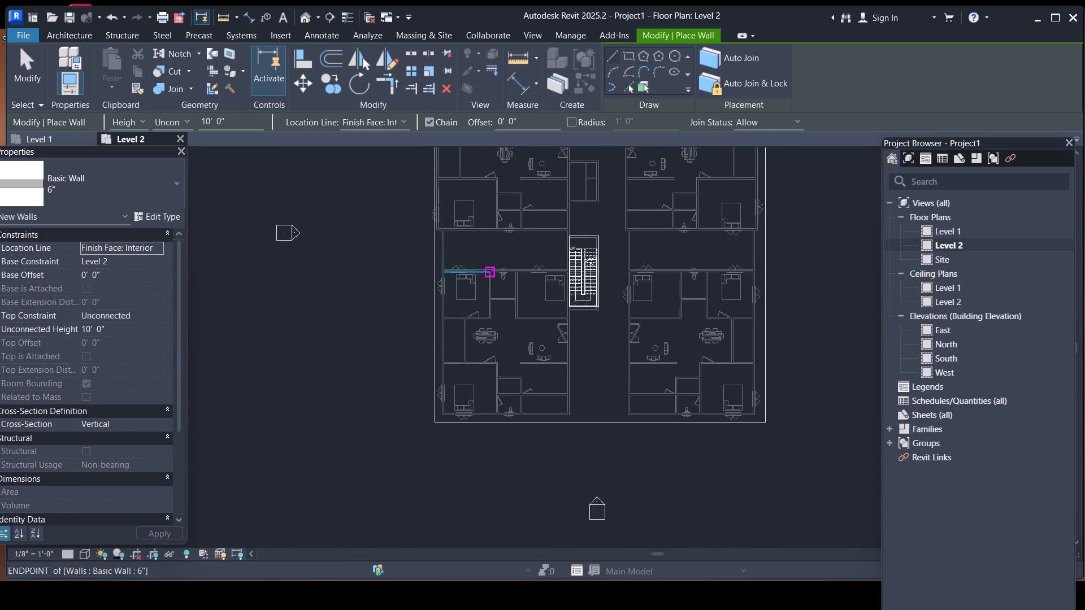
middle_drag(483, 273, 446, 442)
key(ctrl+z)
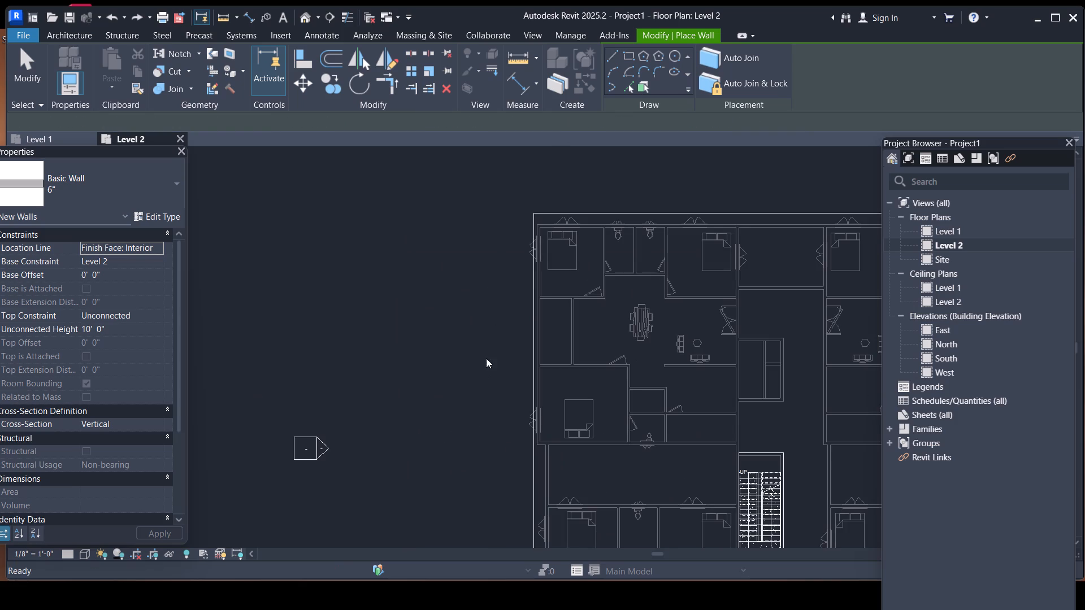
Duplicate the Basic Wall 6" type as 6" 2.
click(162, 213)
click(907, 136)
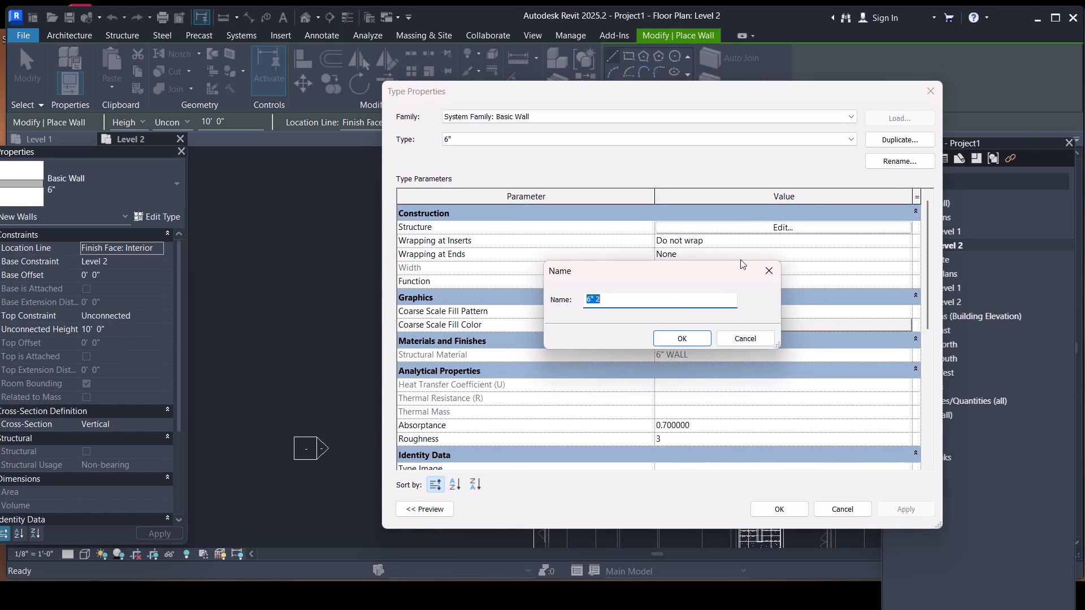
click(683, 339)
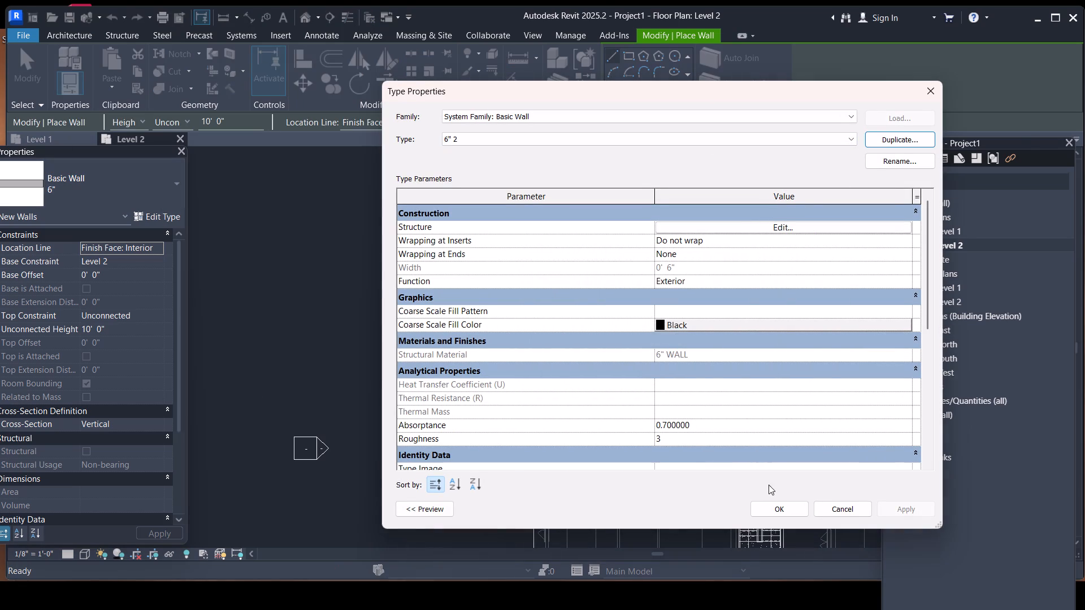
click(769, 508)
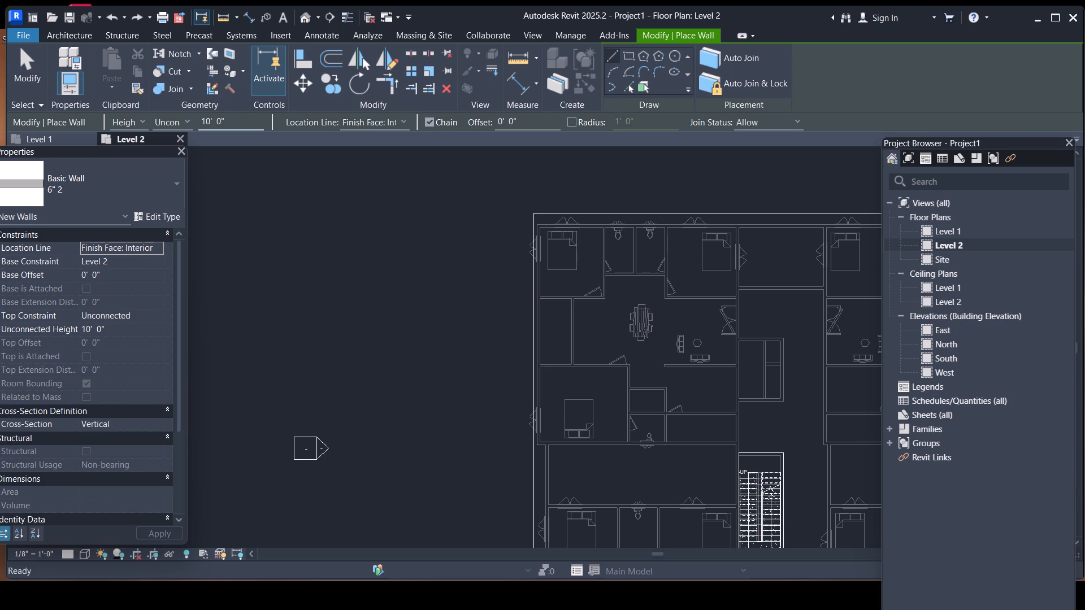
Draw 3' high 6" 2 walls along all four roof edges, starting from the upper-right corner and running along the upper edge first.
click(231, 121)
key(BackSpace)
key(BackSpace)
key(BackSpace)
key(BackSpace)
key(BackSpace)
key(BackSpace)
key(BackSpace)
key(BackSpace)
key(BackSpace)
key(BackSpace)
key(BackSpace)
text(3')
key(Return)
scroll(357, 197, down, 4)
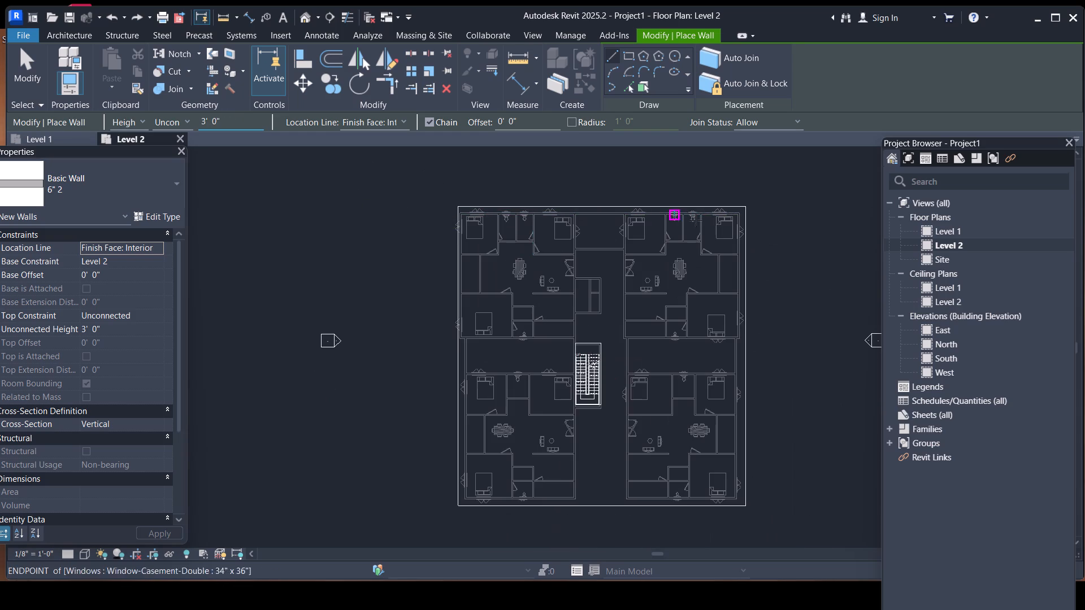
click(749, 204)
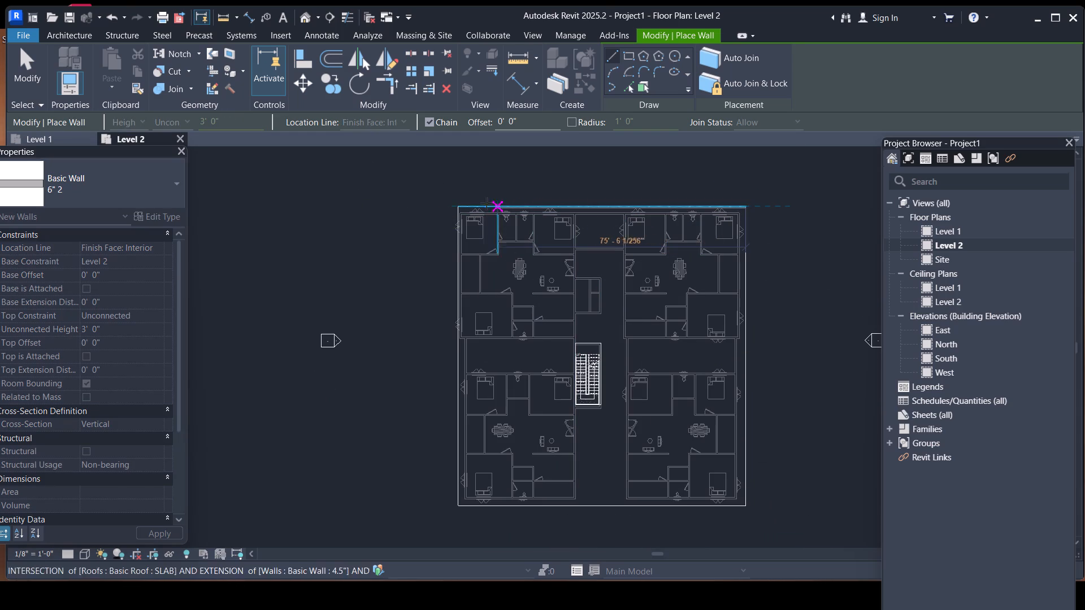
click(462, 207)
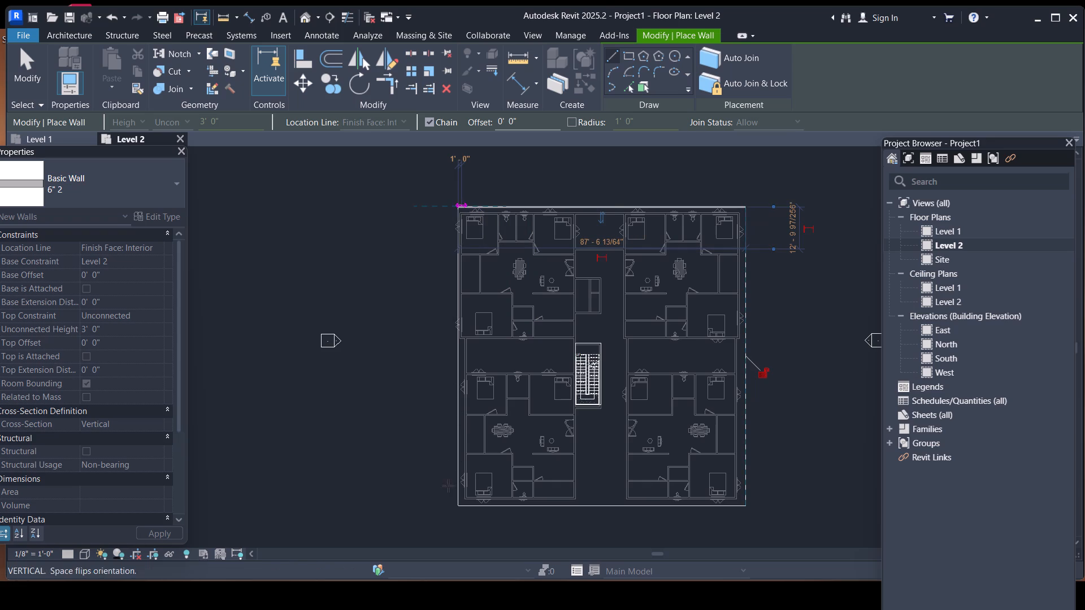
click(459, 505)
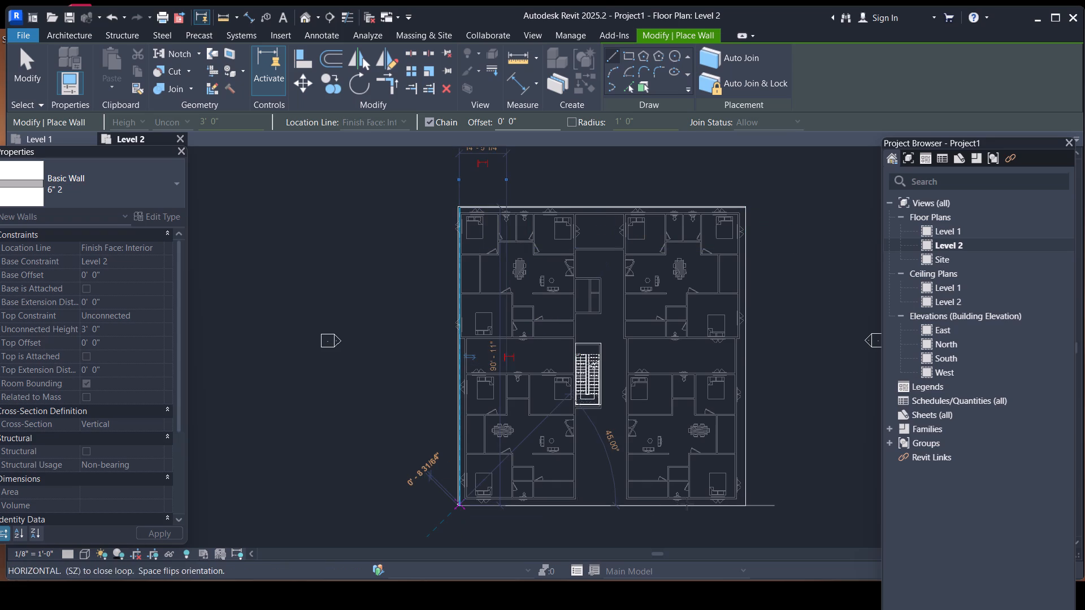
click(744, 505)
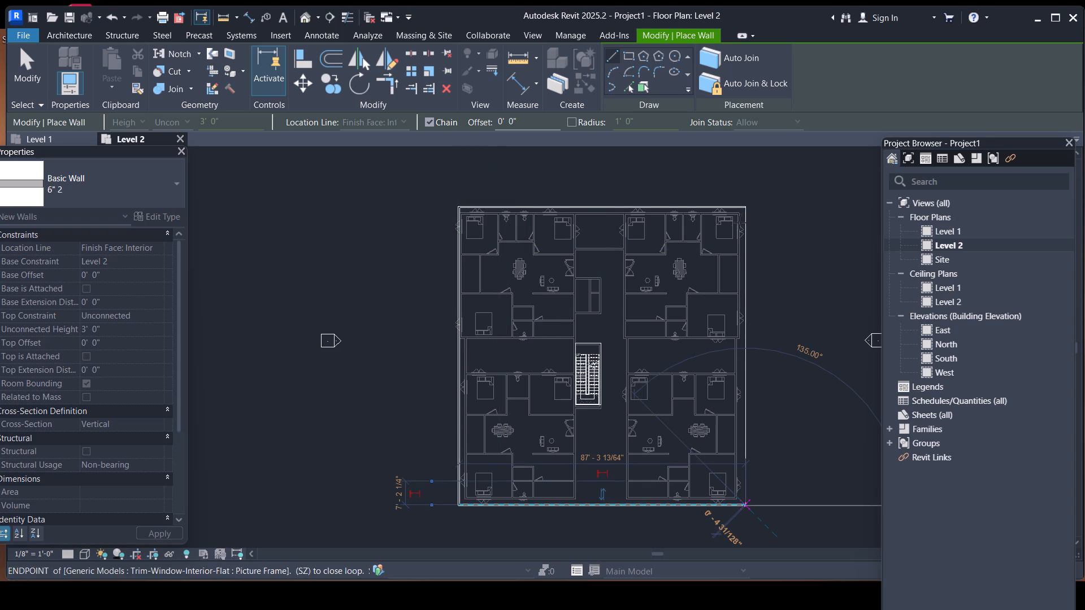
click(747, 207)
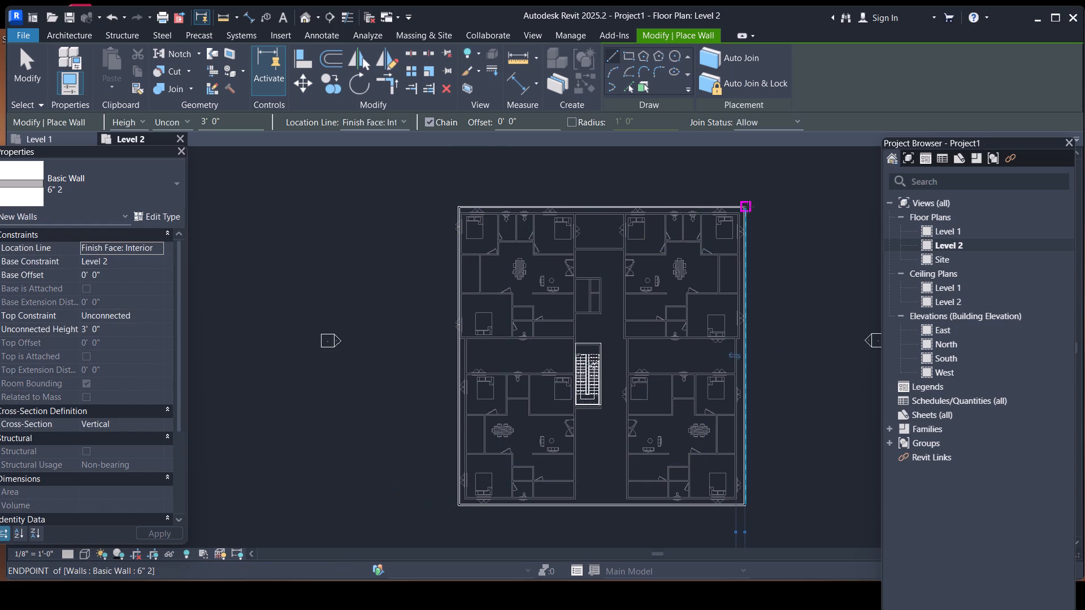
key(Escape)
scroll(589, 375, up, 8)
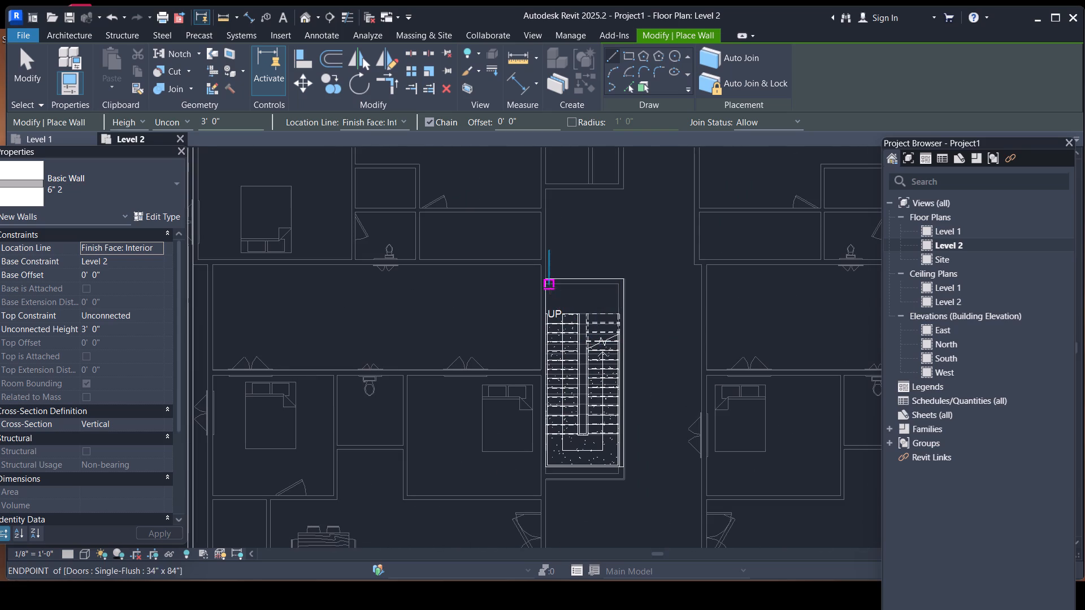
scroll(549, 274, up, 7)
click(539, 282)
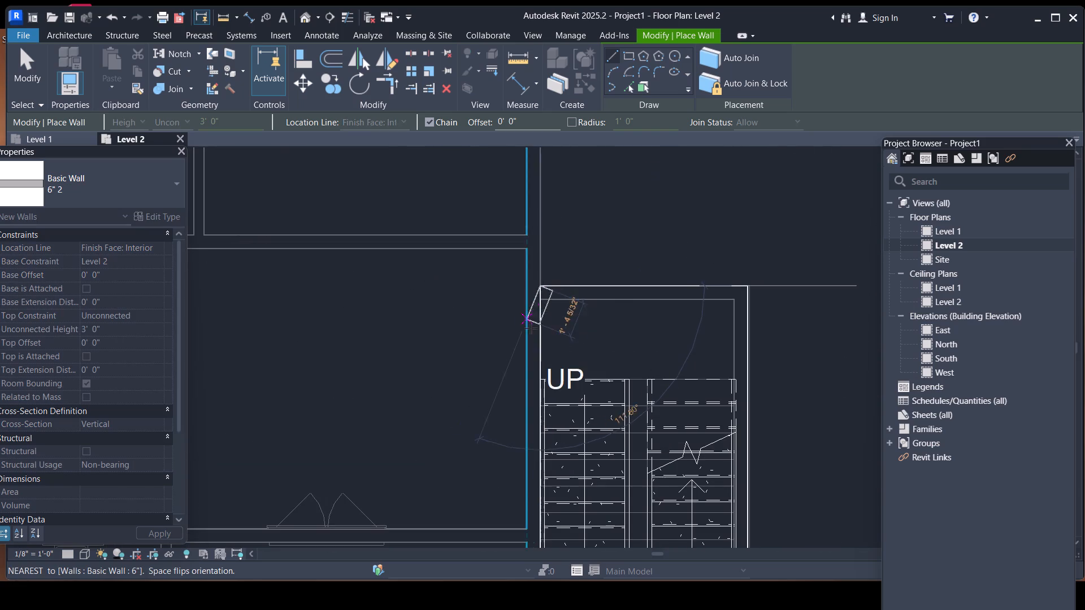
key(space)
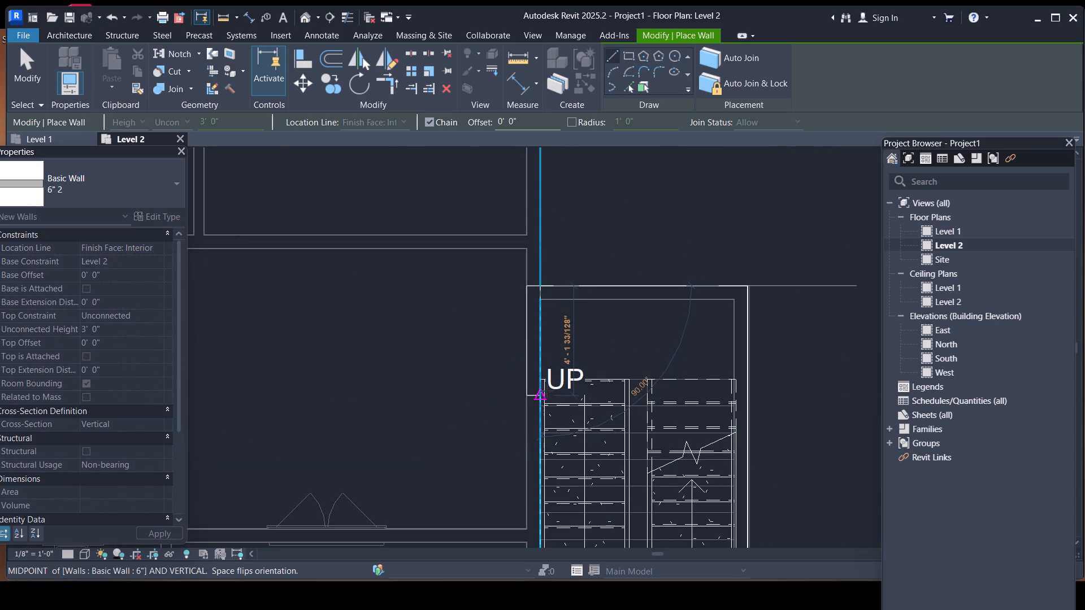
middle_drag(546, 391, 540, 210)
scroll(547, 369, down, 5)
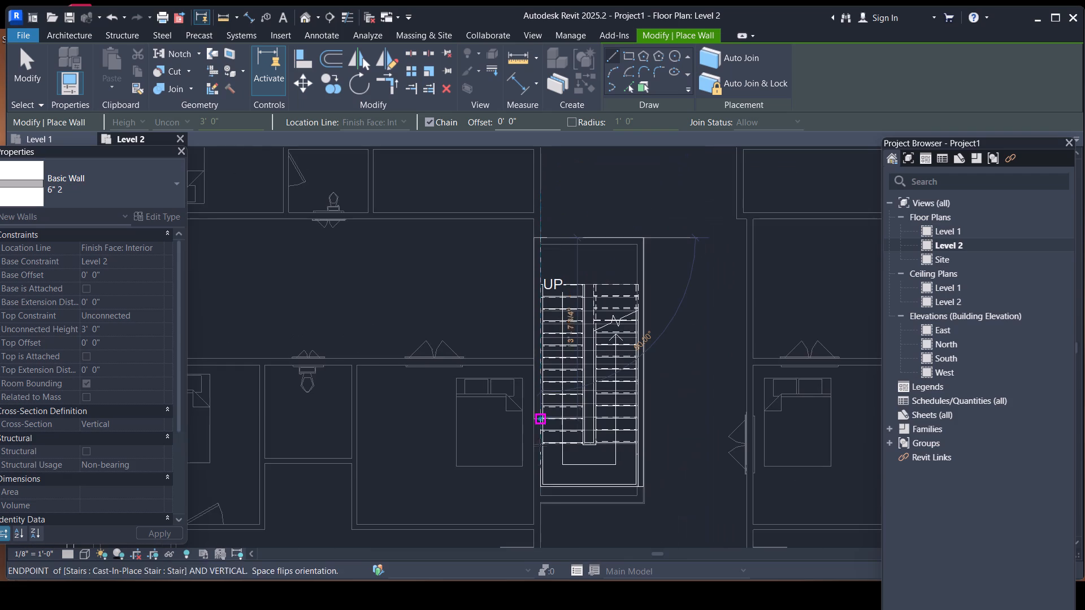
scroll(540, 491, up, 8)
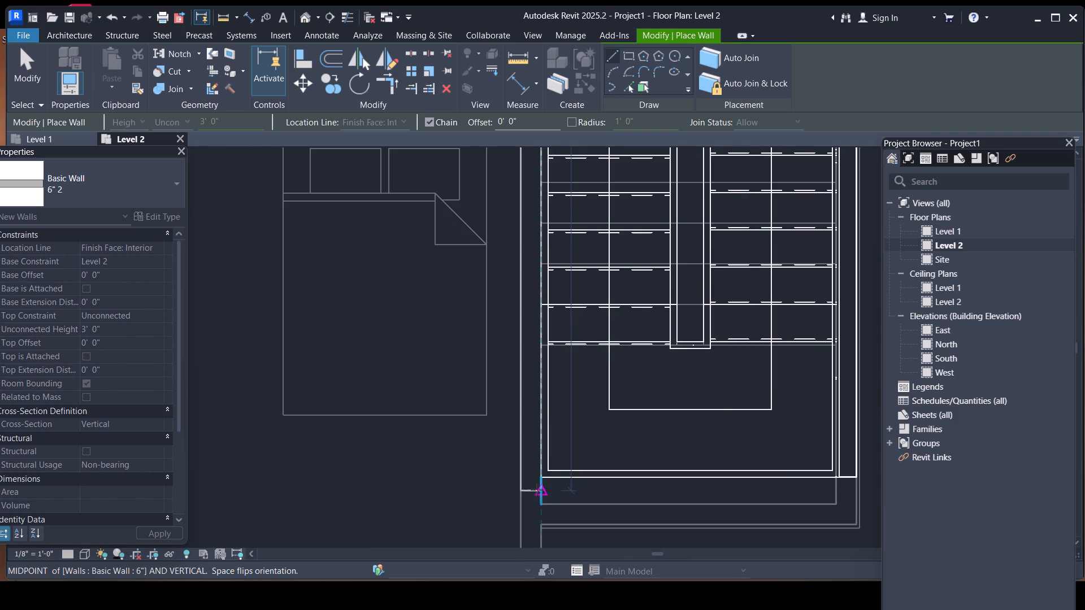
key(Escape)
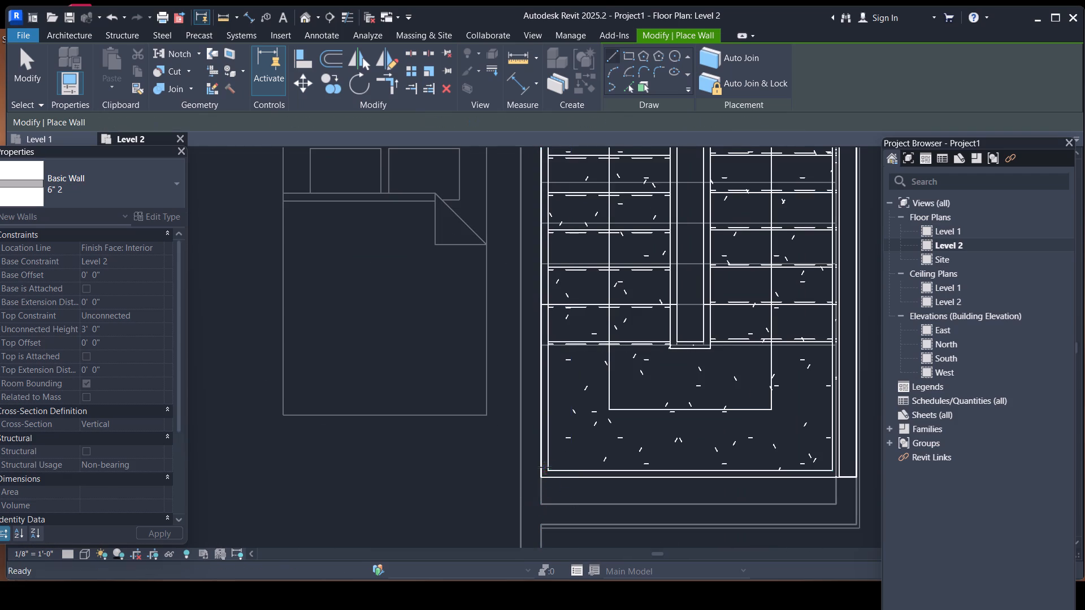
Using the Basic Wall 6" type, draw a 3' high wall down the staircase opening's left edge, flipped to lie outside the opening.
scroll(506, 428, down, 5)
scroll(373, 254, down, 4)
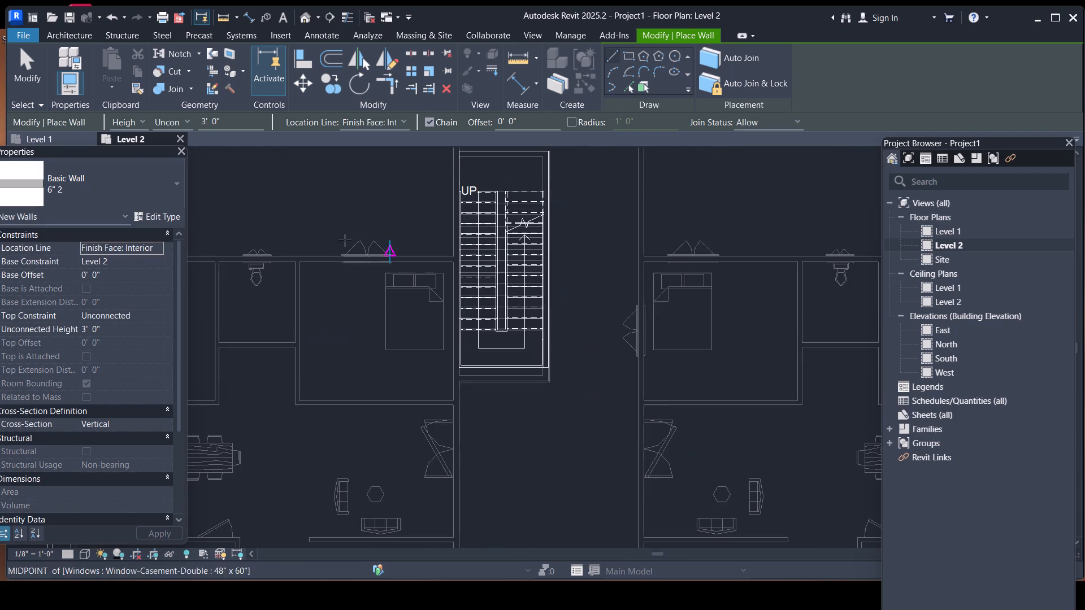
scroll(358, 253, down, 7)
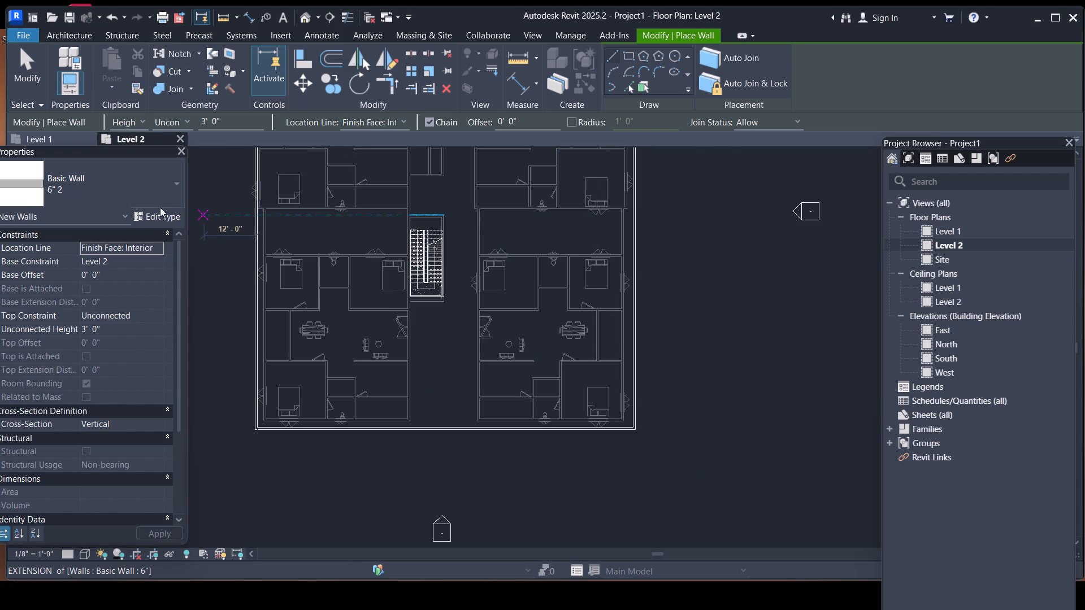
click(169, 189)
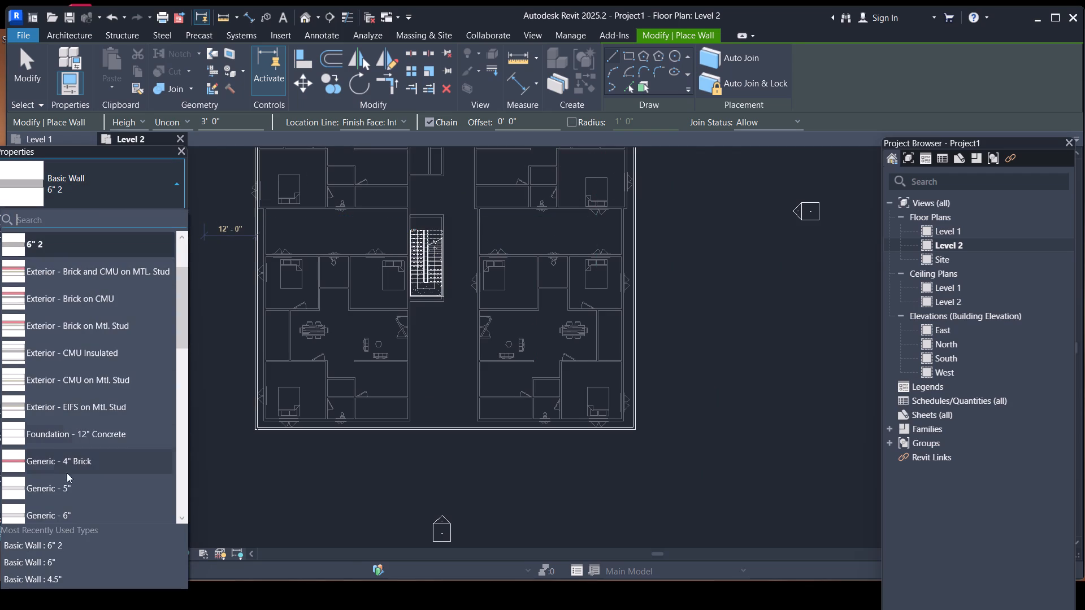
scroll(116, 298, up, 3)
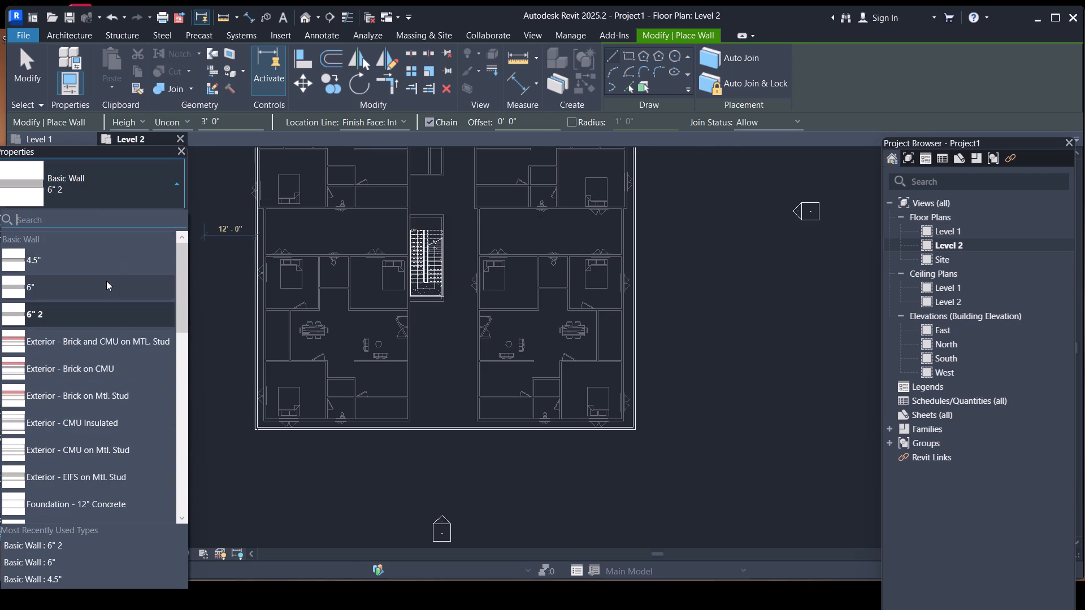
click(106, 283)
scroll(409, 207, up, 7)
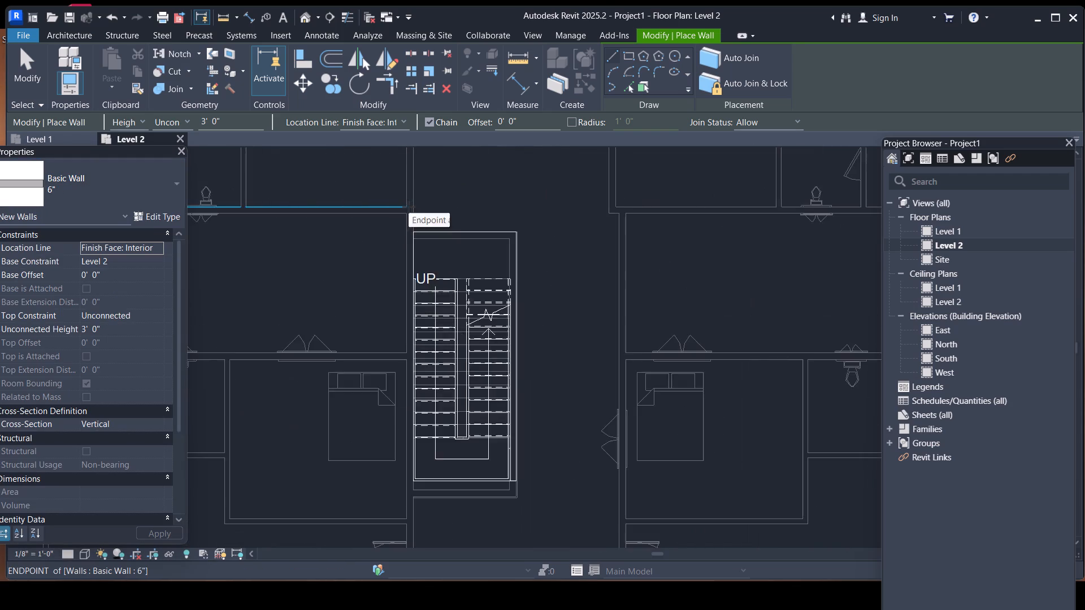
scroll(409, 207, up, 5)
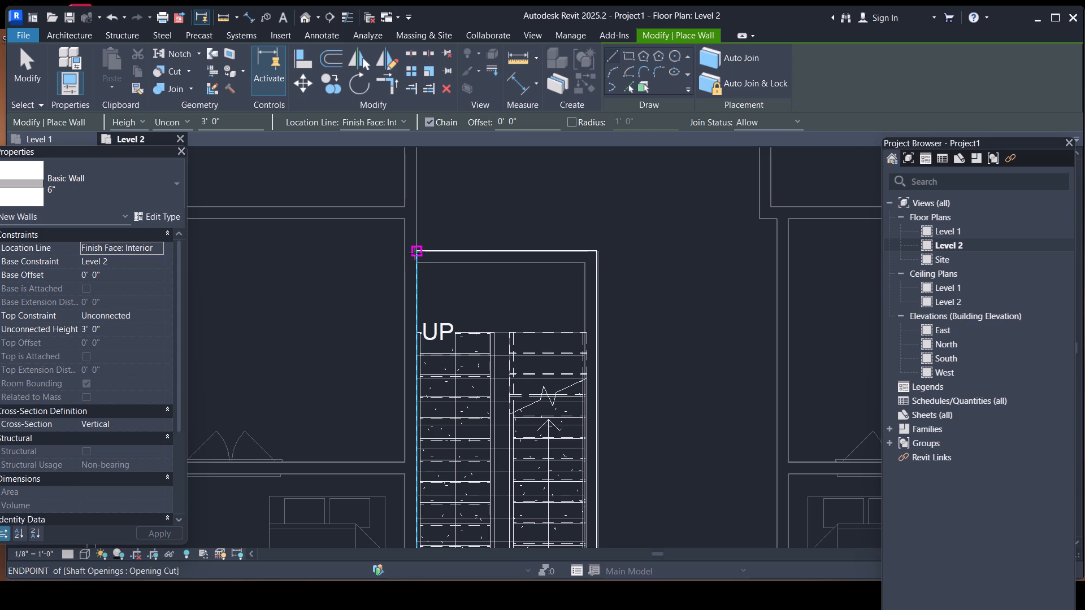
click(415, 253)
key(space)
scroll(423, 379, down, 2)
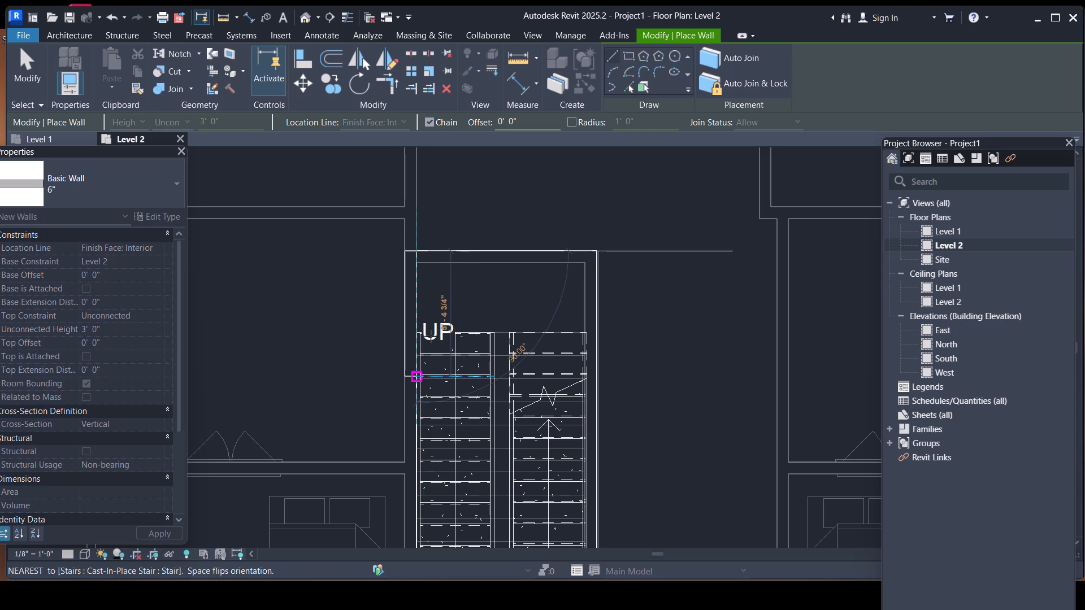
scroll(431, 336, down, 4)
scroll(422, 483, up, 10)
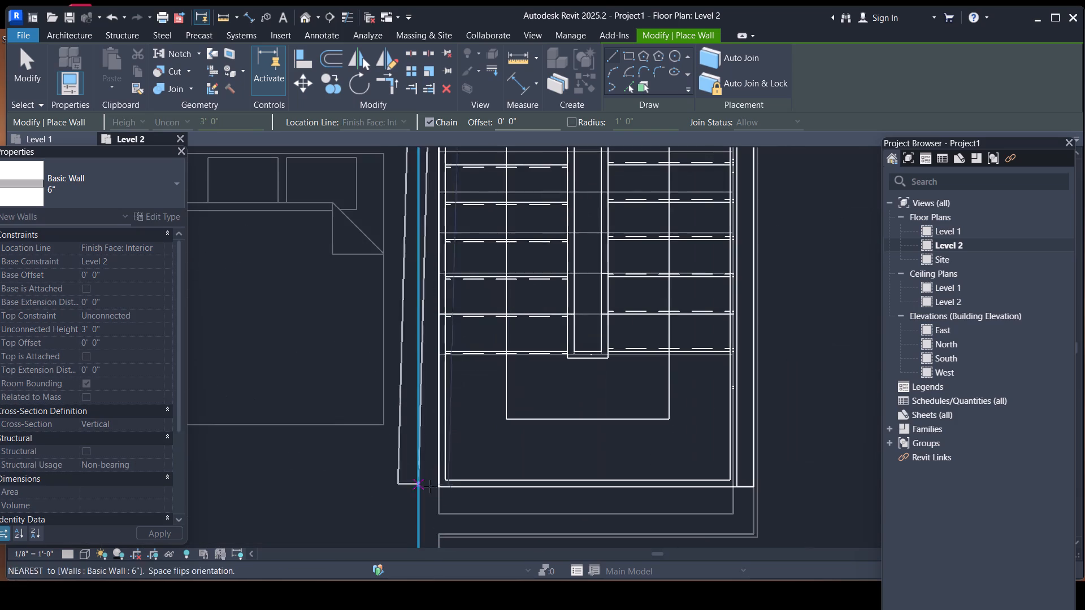
click(443, 489)
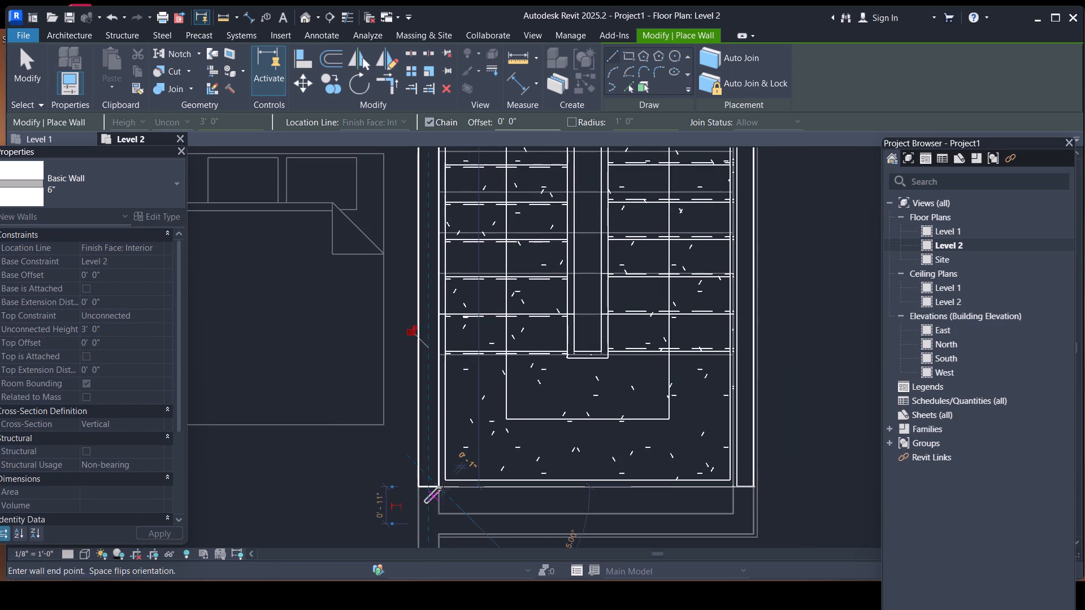
Continue the 3' high 6" wall around the staircase opening's lower, right and upper edges, close the loop and finish the wall command.
click(749, 485)
scroll(774, 385, down, 5)
scroll(768, 379, up, 1)
scroll(767, 377, down, 1)
middle_drag(756, 363, 697, 594)
scroll(697, 293, up, 3)
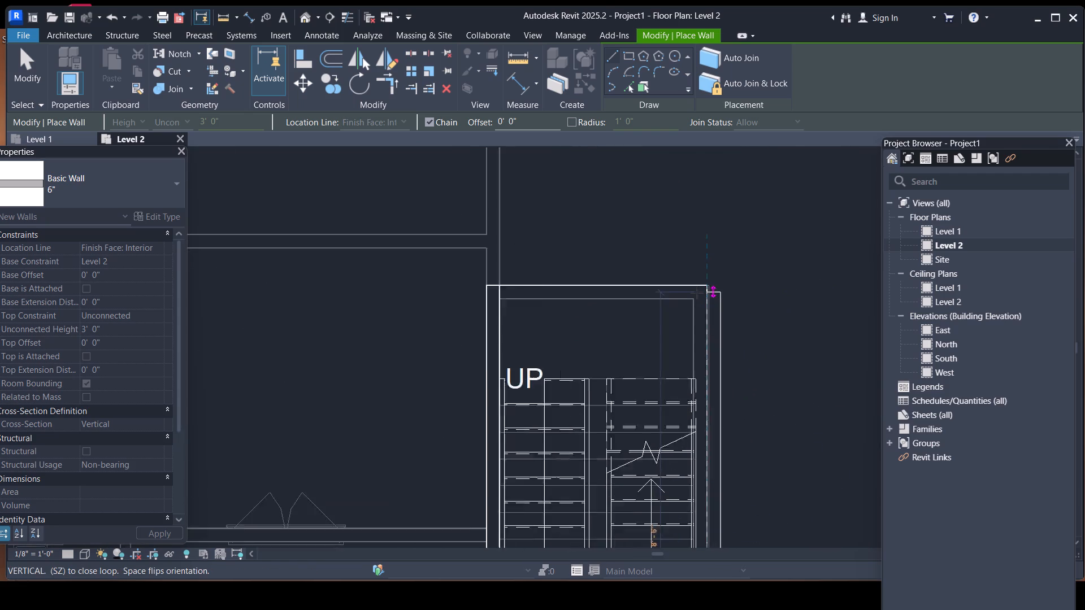
scroll(697, 293, up, 3)
click(717, 278)
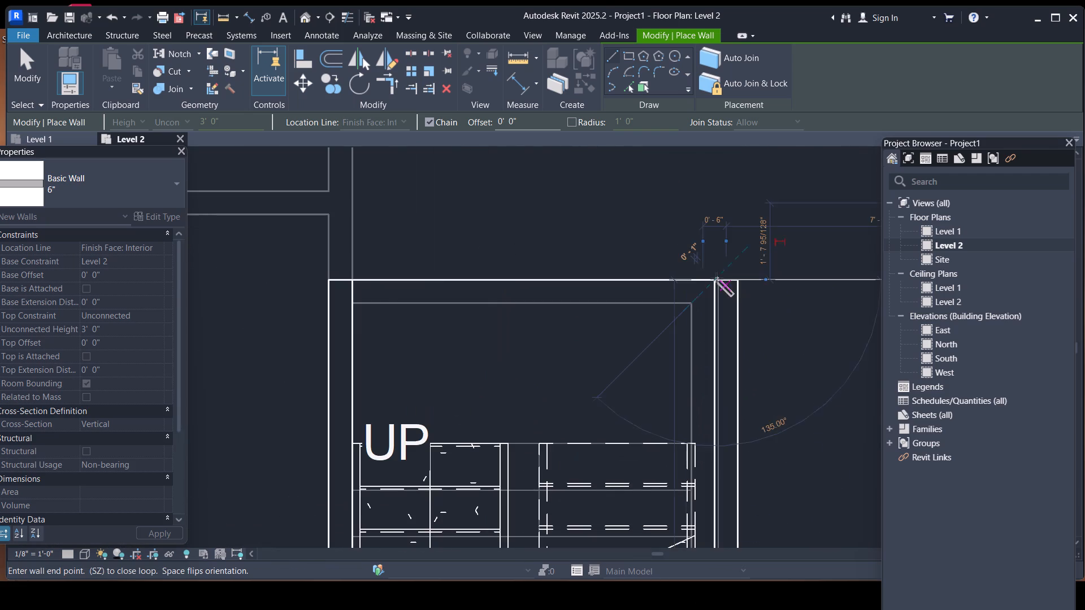
click(329, 276)
key(Escape)
scroll(485, 243, down, 2)
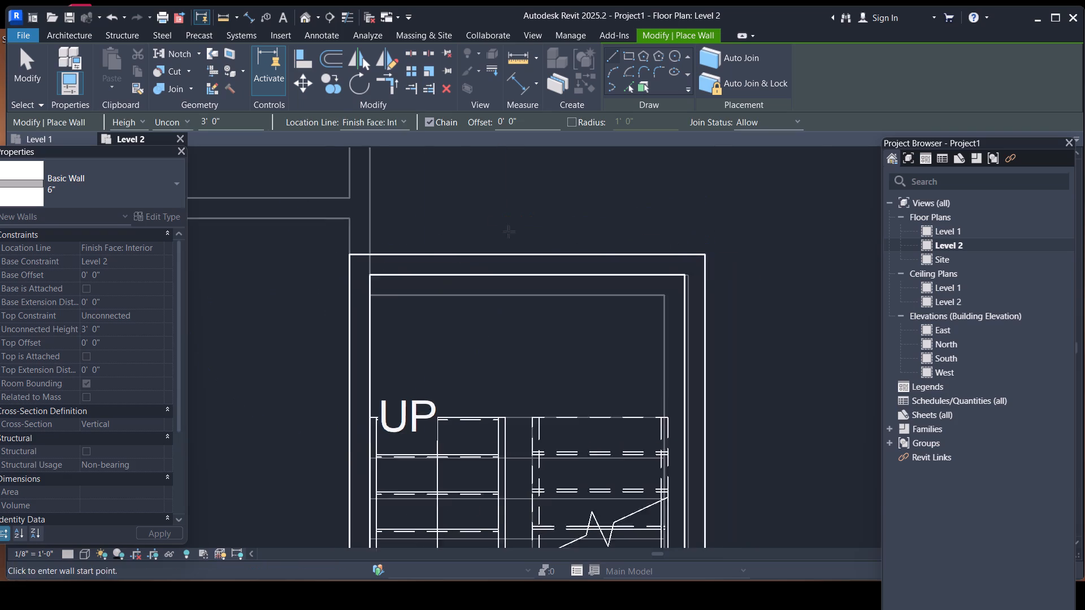
scroll(509, 232, down, 8)
scroll(552, 211, down, 2)
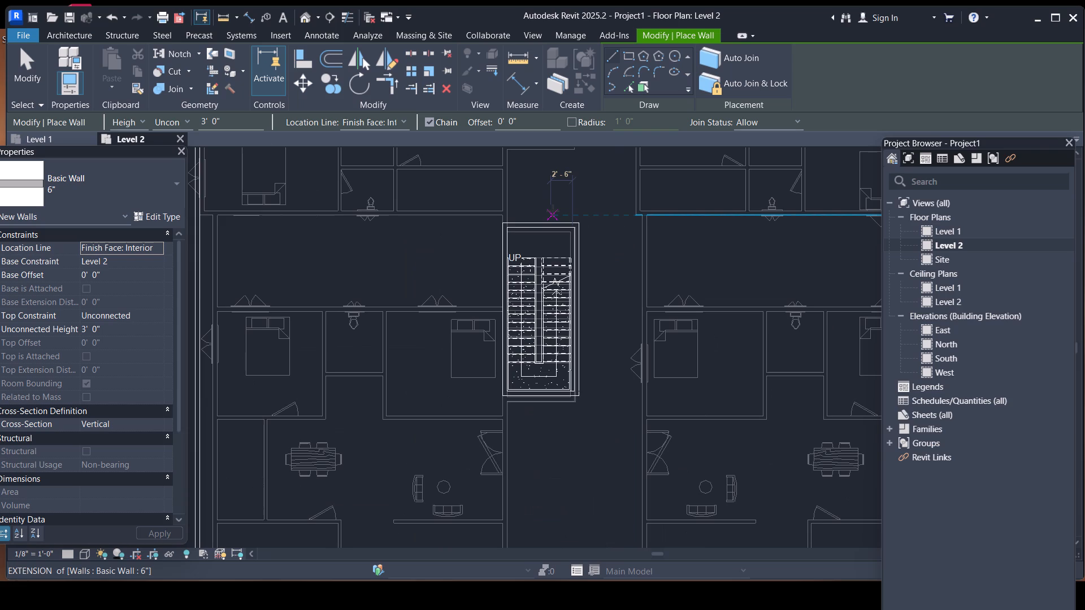
scroll(441, 305, down, 1)
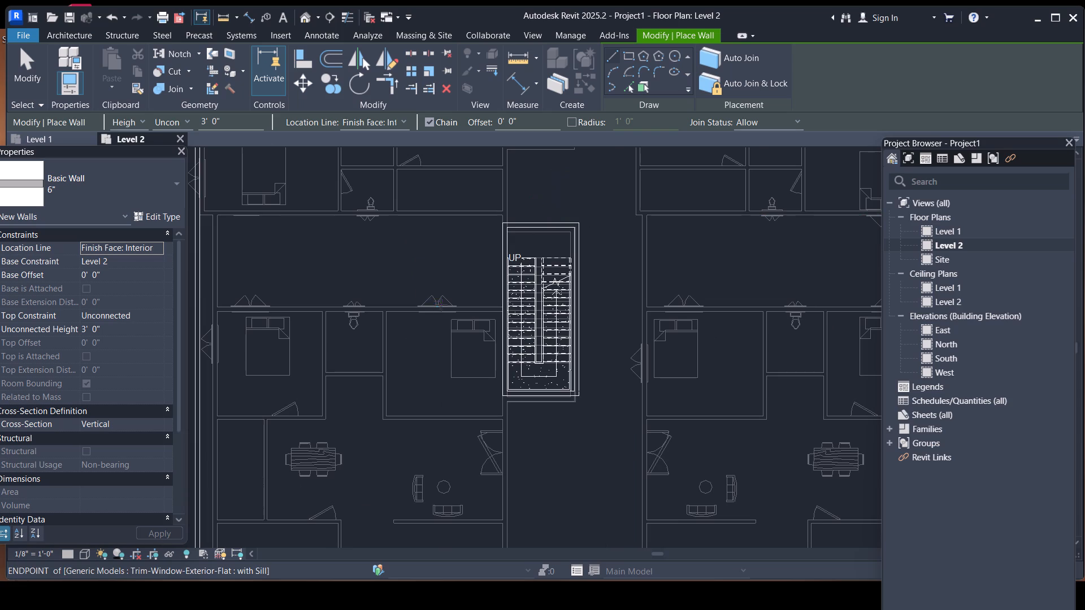
scroll(441, 305, down, 6)
key(Escape)
Examine the walls around the roof perimeter and the staircase opening in the Level 2 plan.
scroll(536, 370, down, 3)
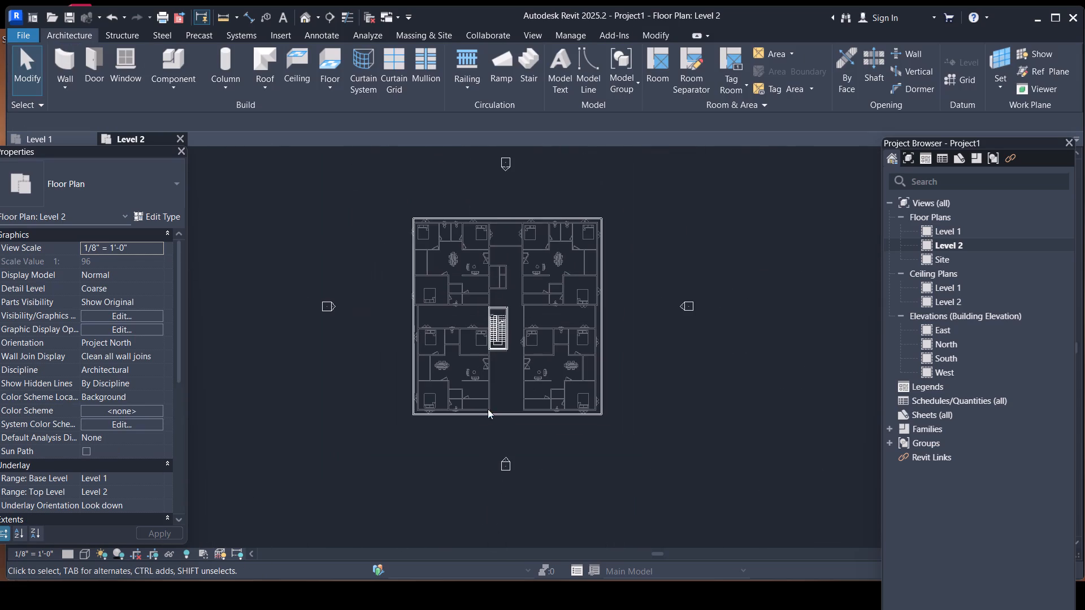
scroll(494, 382, up, 3)
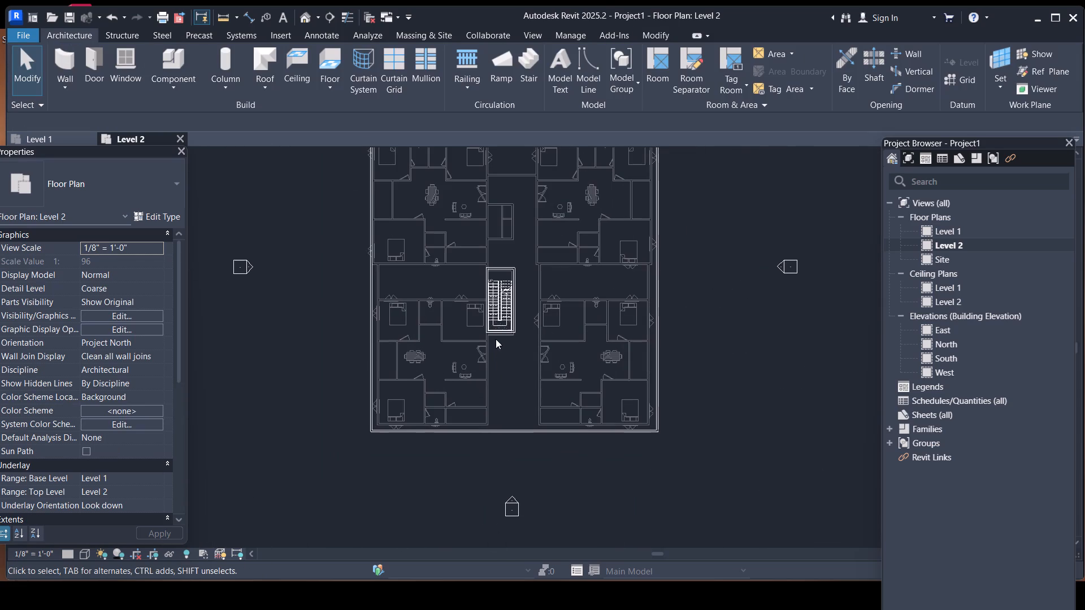
scroll(502, 323, up, 6)
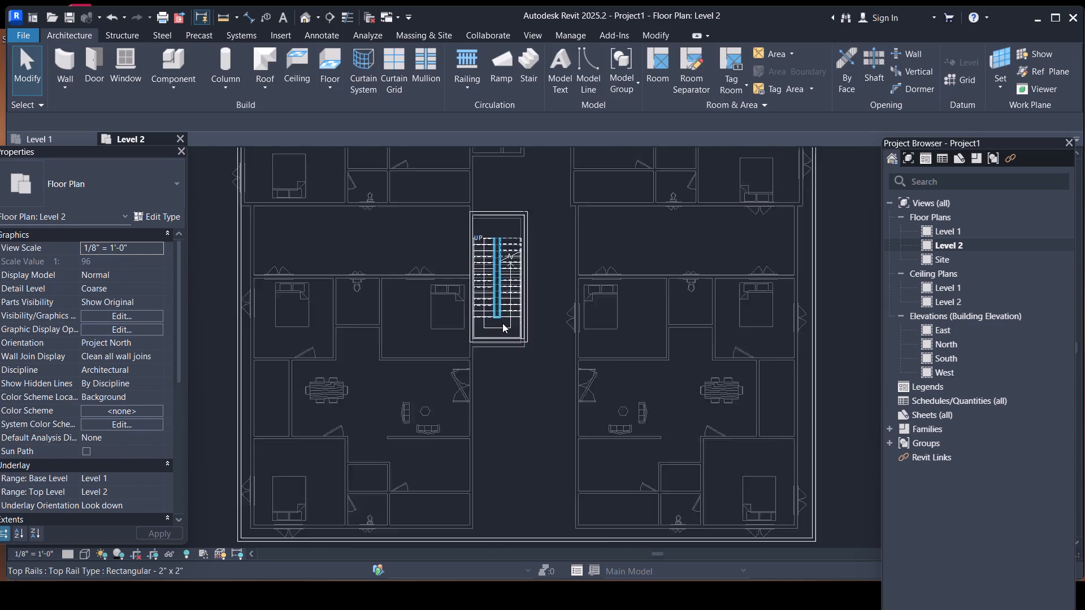
scroll(502, 323, up, 1)
scroll(536, 396, down, 4)
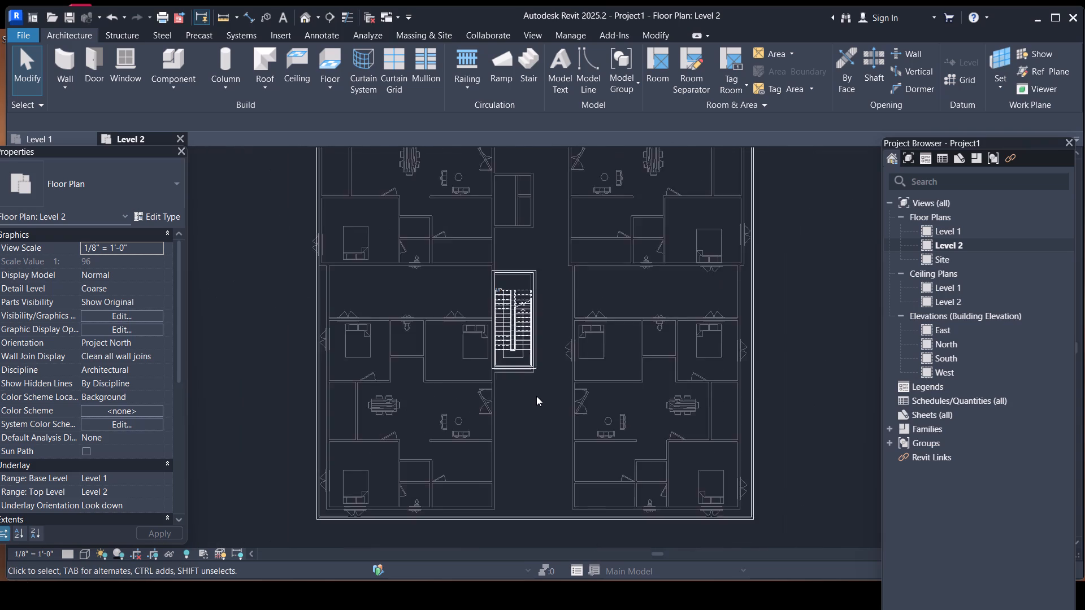
scroll(536, 396, down, 3)
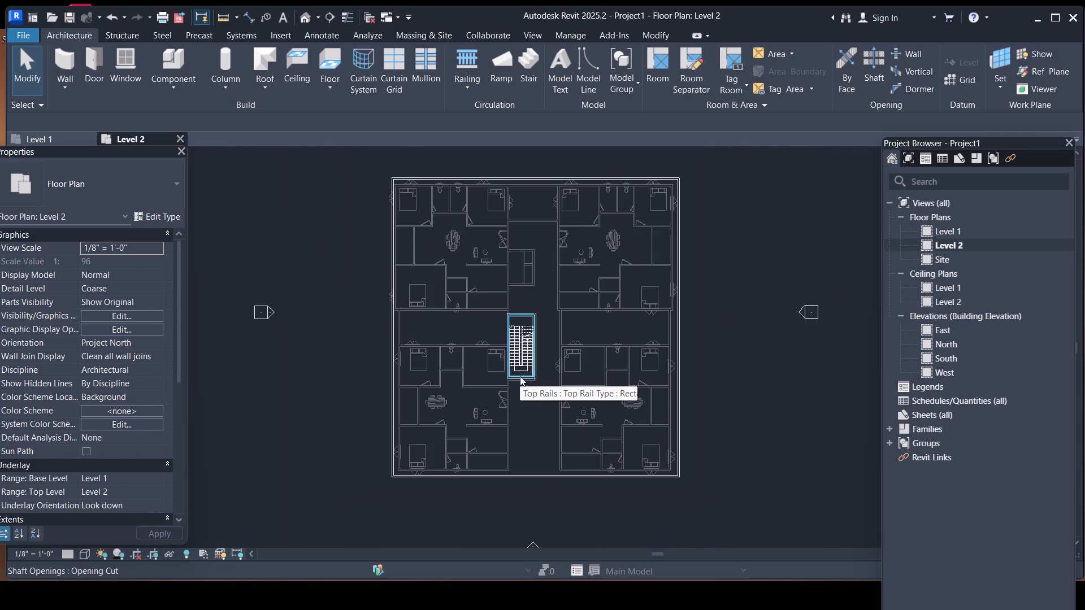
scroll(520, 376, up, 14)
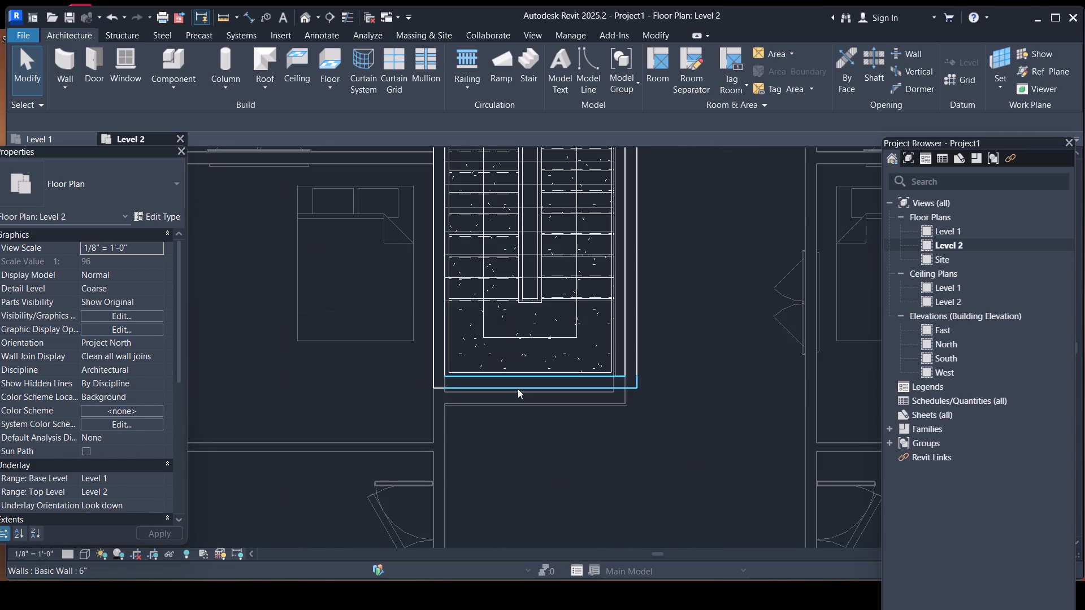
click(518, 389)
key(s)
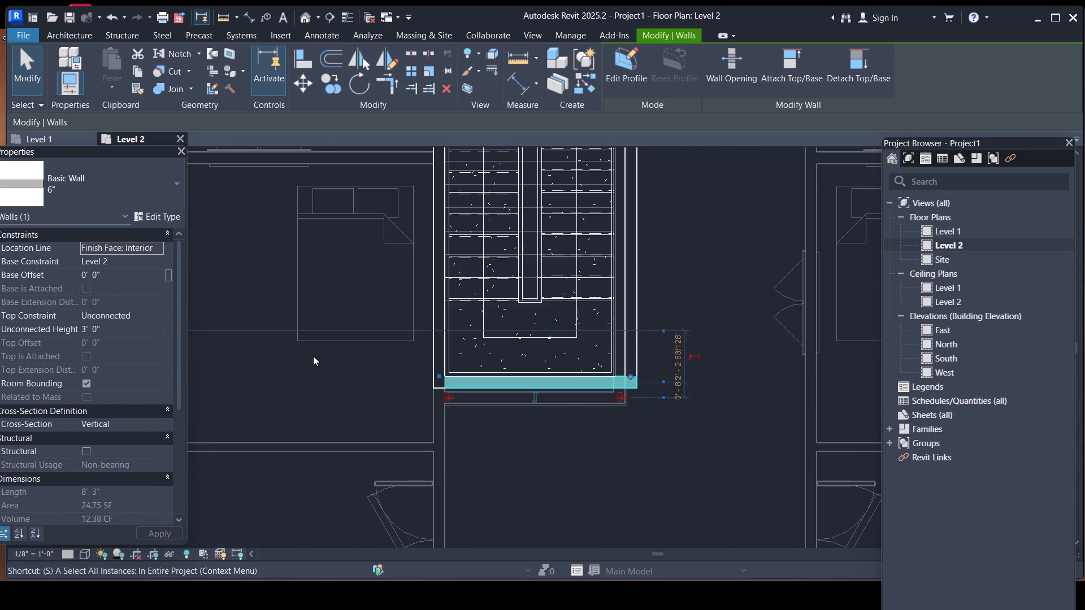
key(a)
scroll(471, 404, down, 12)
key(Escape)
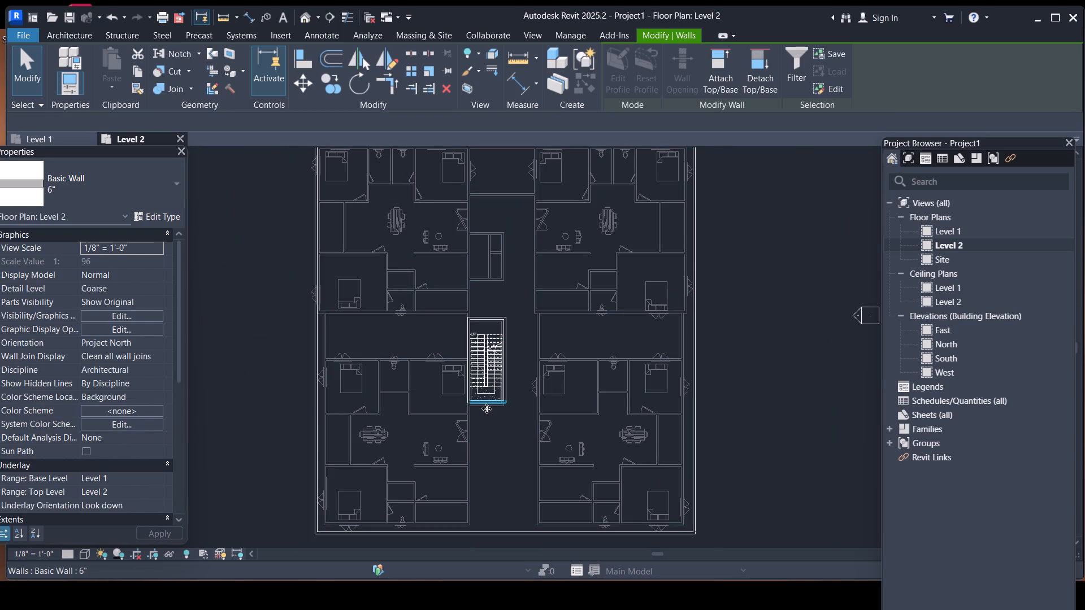
Open the default 3D view and set its visual style to Realistic.
scroll(462, 410, up, 2)
scroll(462, 410, down, 6)
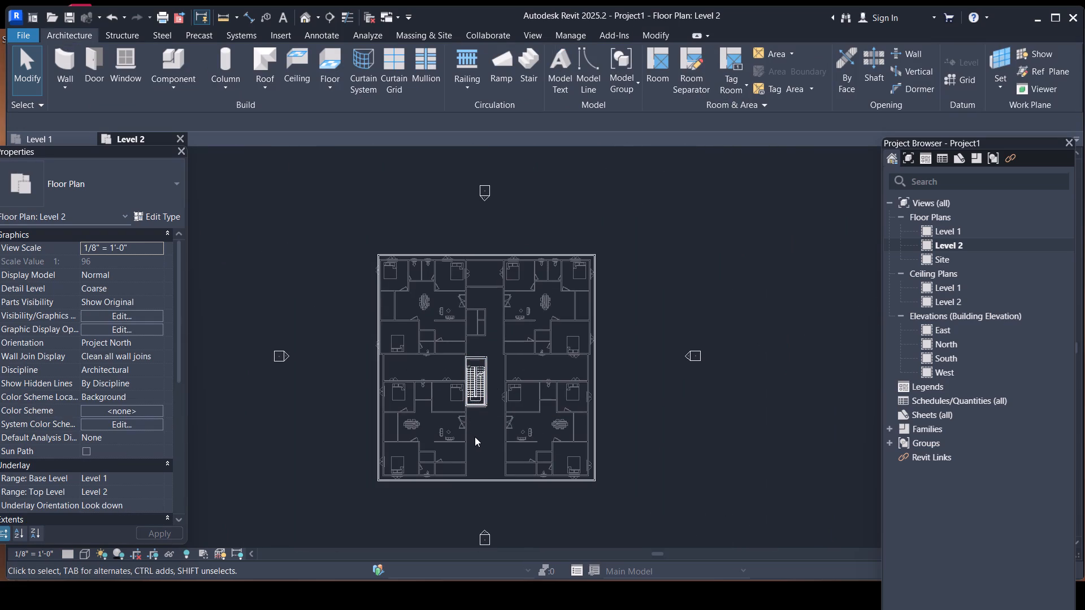
scroll(436, 406, up, 3)
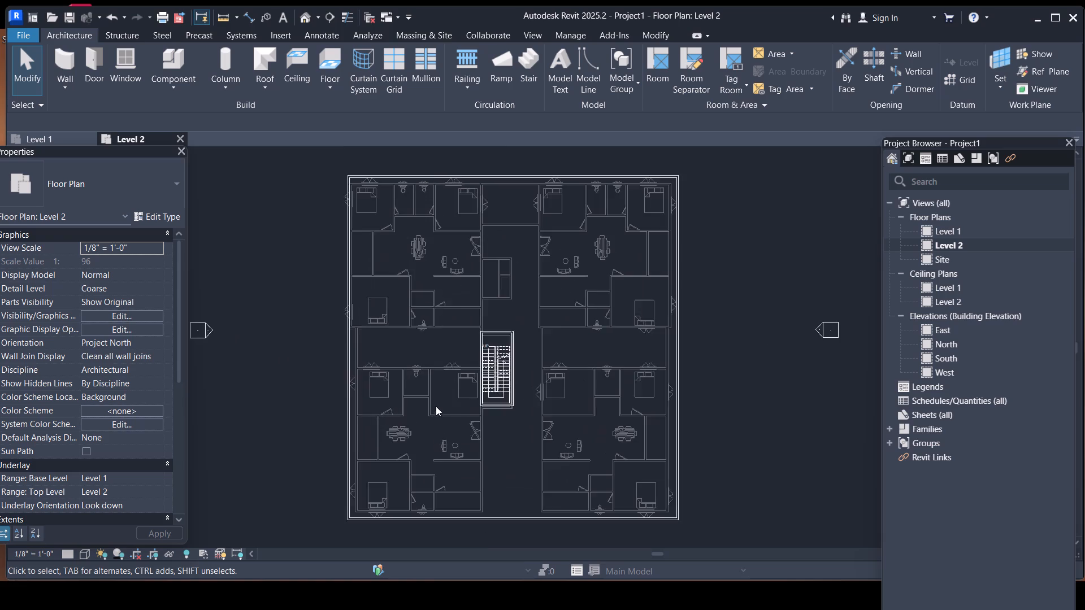
scroll(436, 407, down, 5)
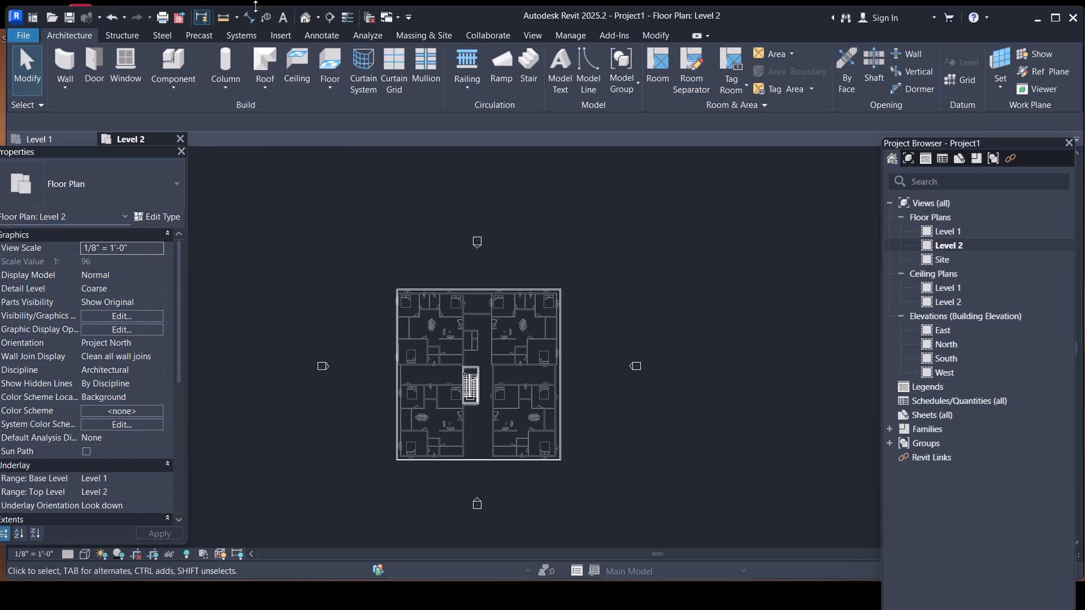
click(307, 15)
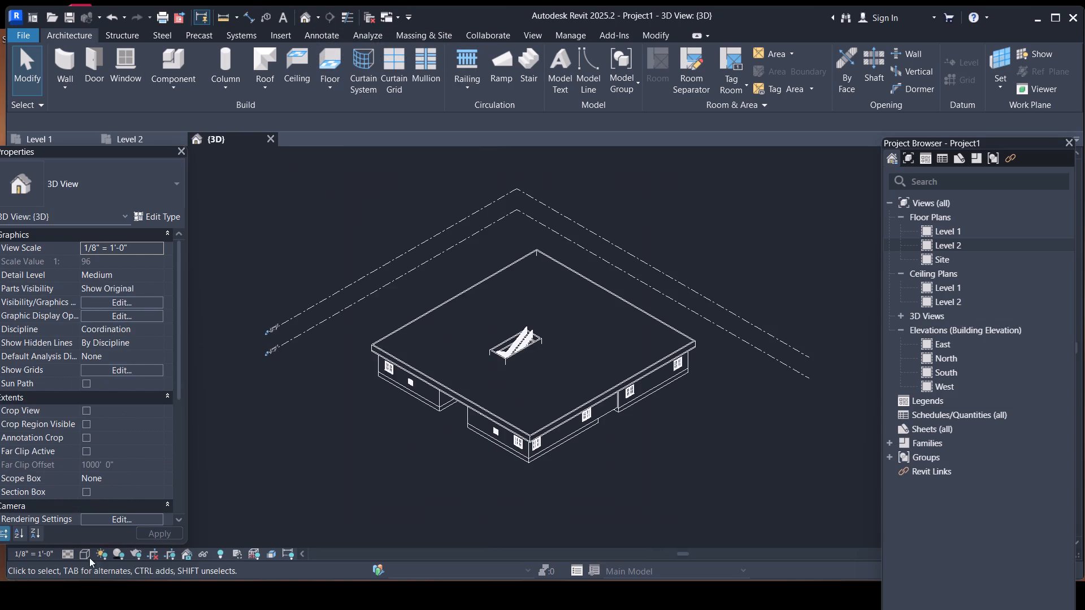
click(80, 549)
click(97, 537)
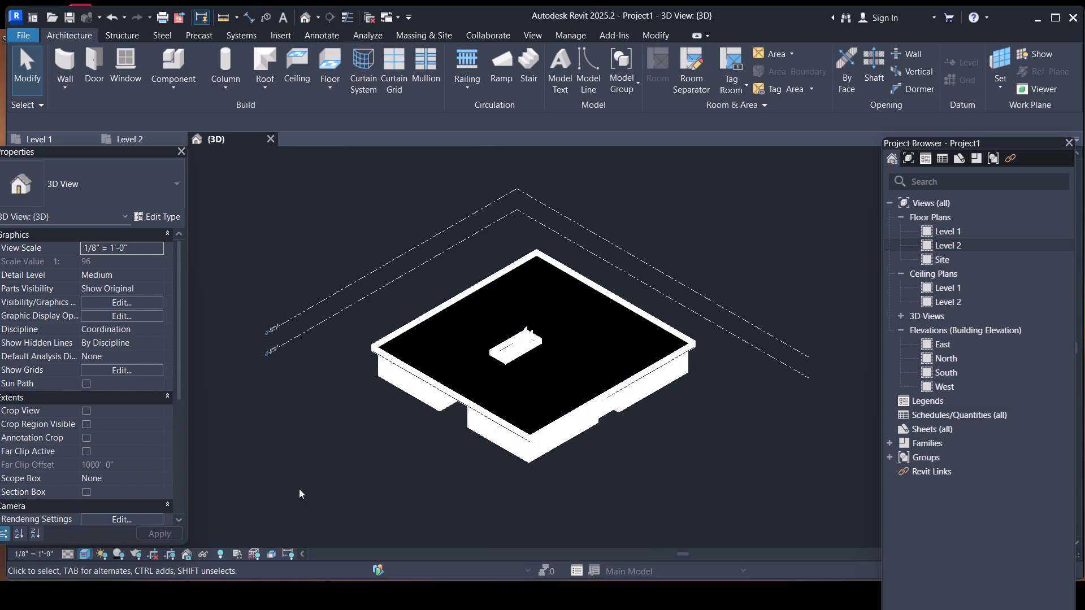
Examine the building's exterior walls, the roof-edge walls and the staircase opening walls in 3D from several angles.
scroll(500, 472, up, 4)
scroll(520, 430, up, 3)
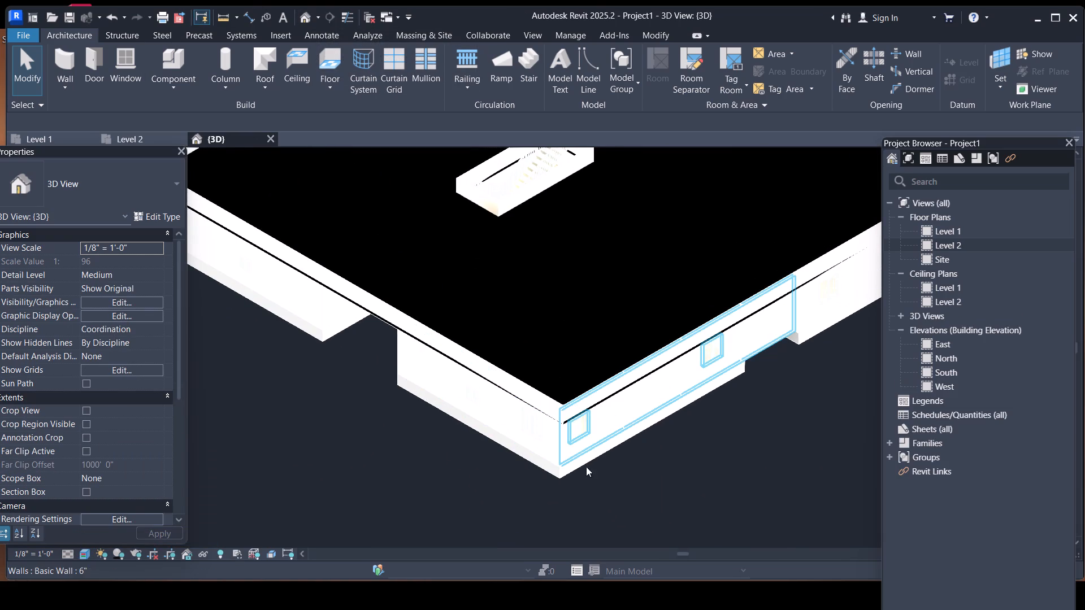
scroll(576, 450, up, 5)
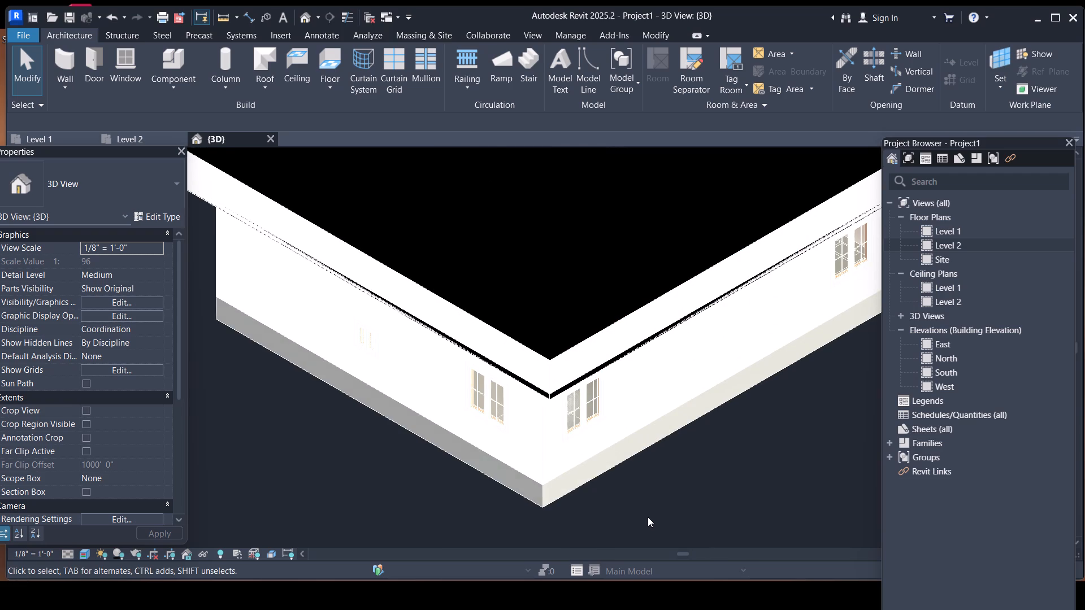
scroll(626, 489, down, 6)
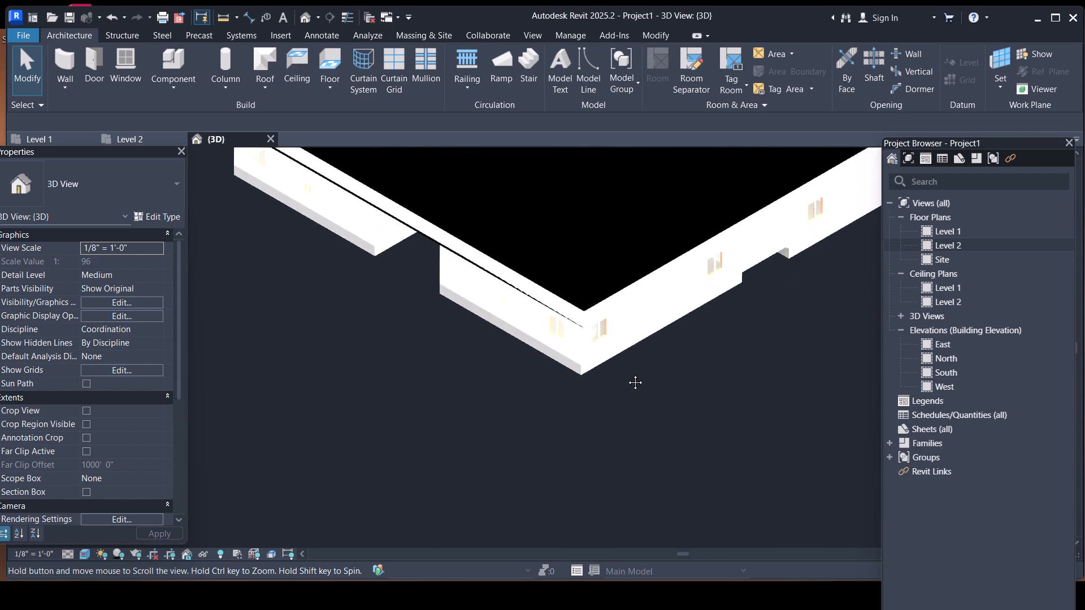
shift+middle_drag(614, 500, 628, 343)
scroll(628, 337, down, 4)
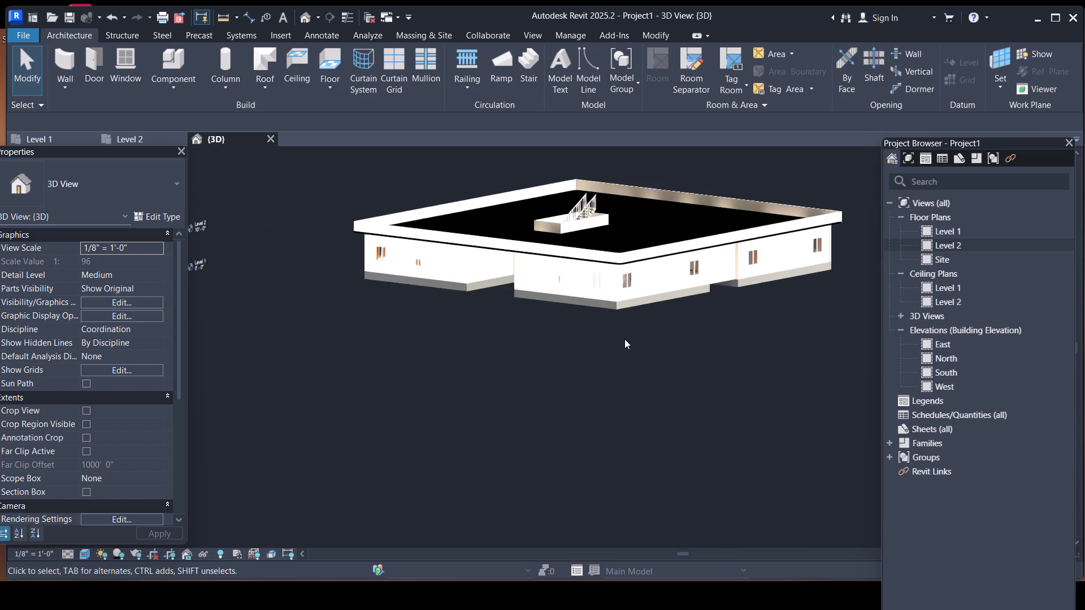
scroll(624, 339, down, 2)
middle_drag(624, 339, 594, 421)
Select all Basic Wall 6" instances in the project and open the 6" WALL material of the type's structure layer for editing.
scroll(594, 400, up, 10)
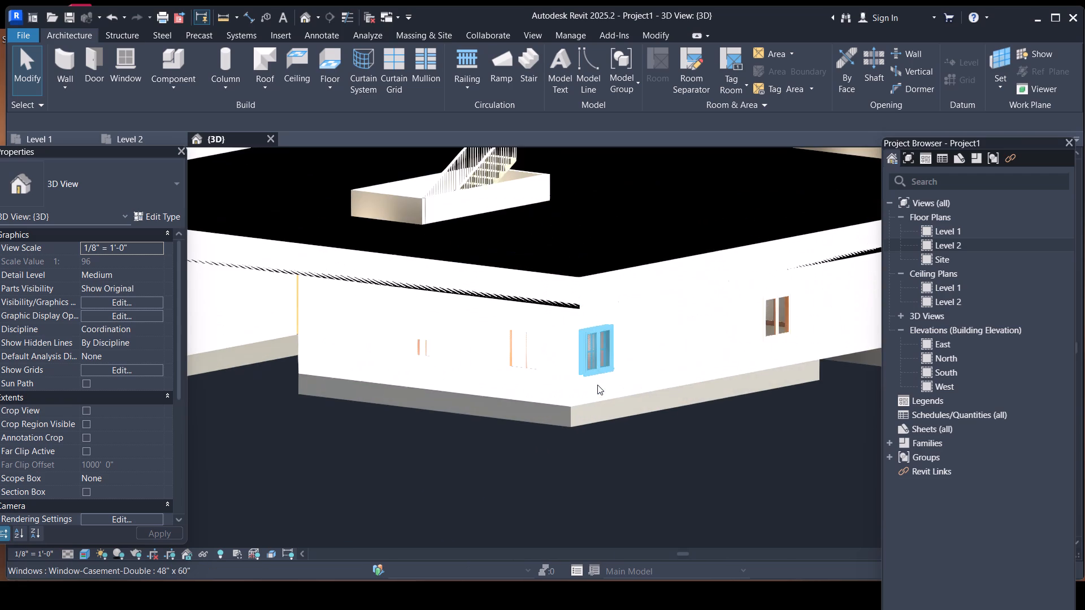
click(579, 403)
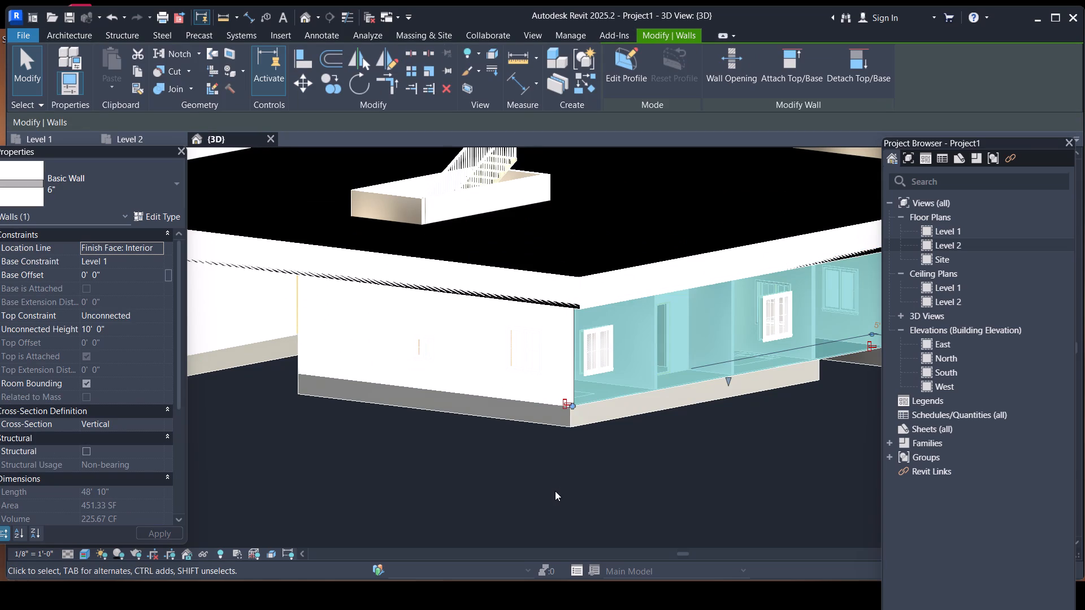
scroll(555, 491, down, 4)
text(sa)
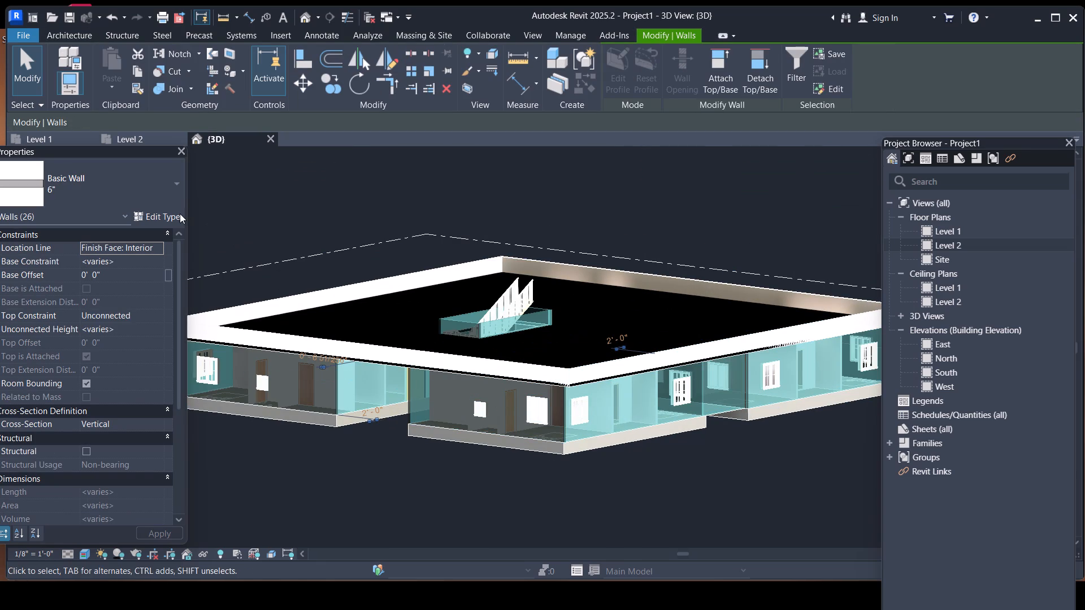
click(176, 191)
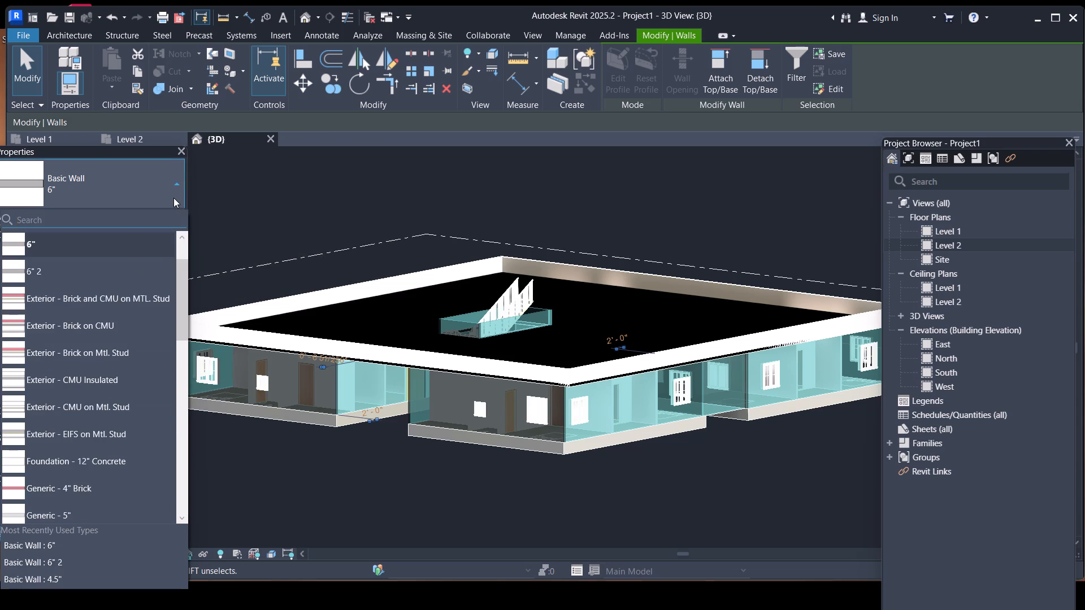
click(173, 198)
click(167, 213)
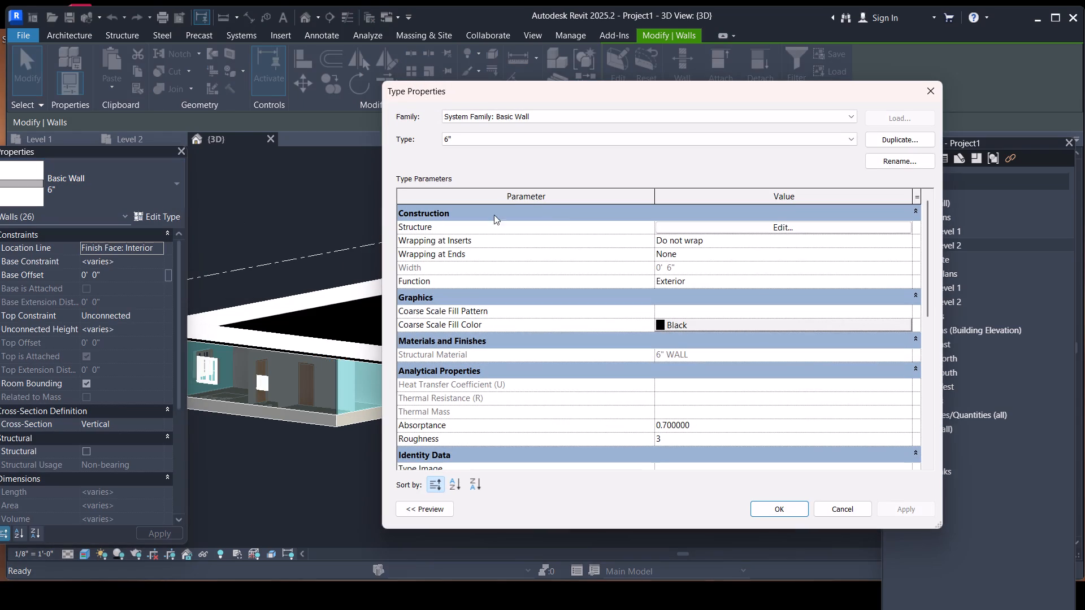
click(710, 229)
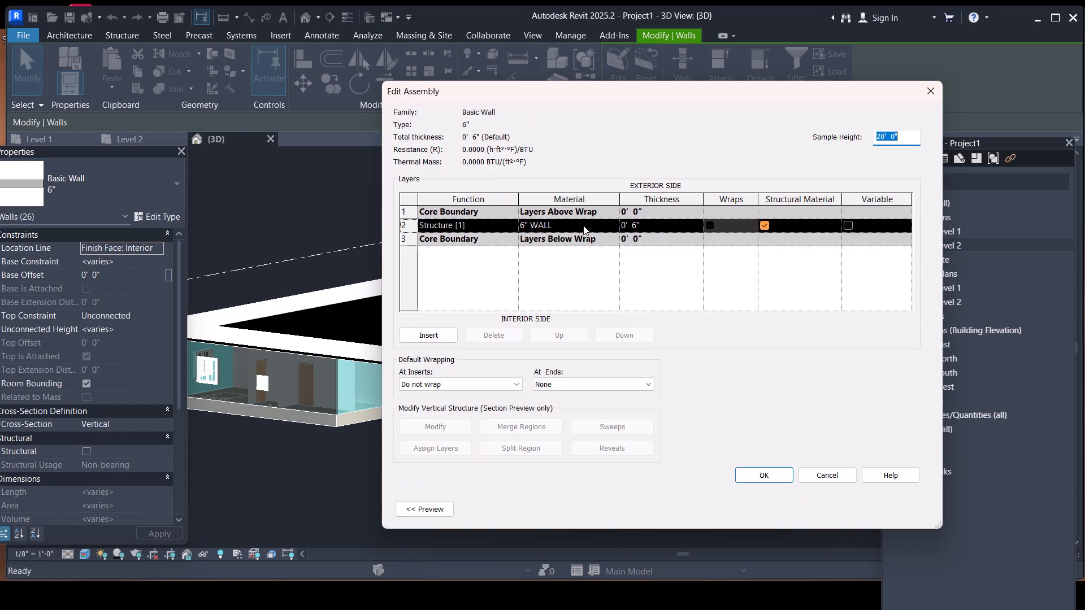
click(609, 221)
click(611, 225)
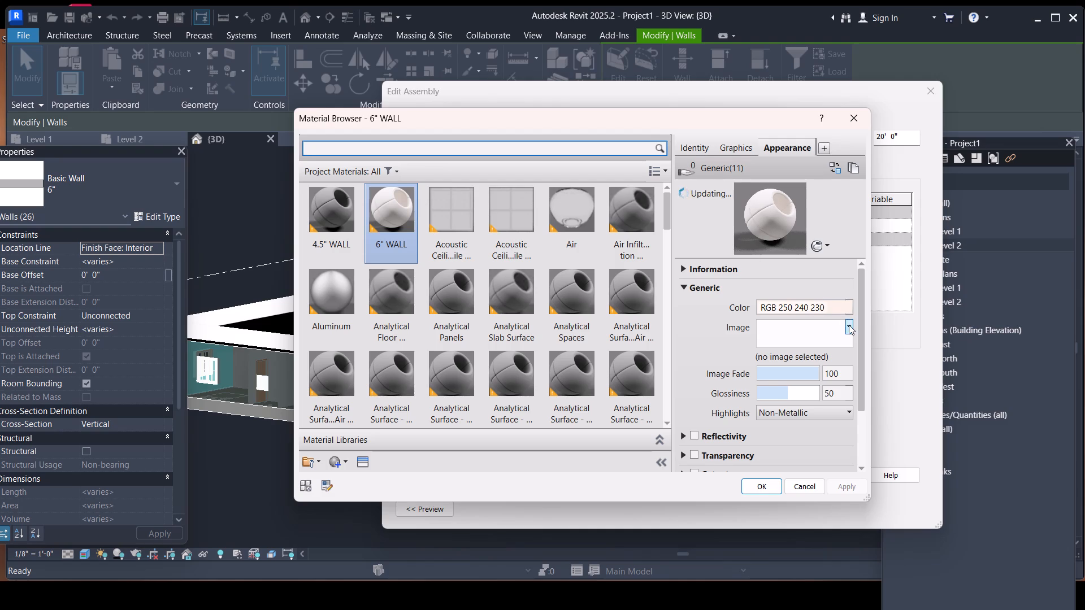
Change the 6" WALL material's appearance colour, setting green to 220 and blue to 220 and starting to edit the red value.
click(850, 308)
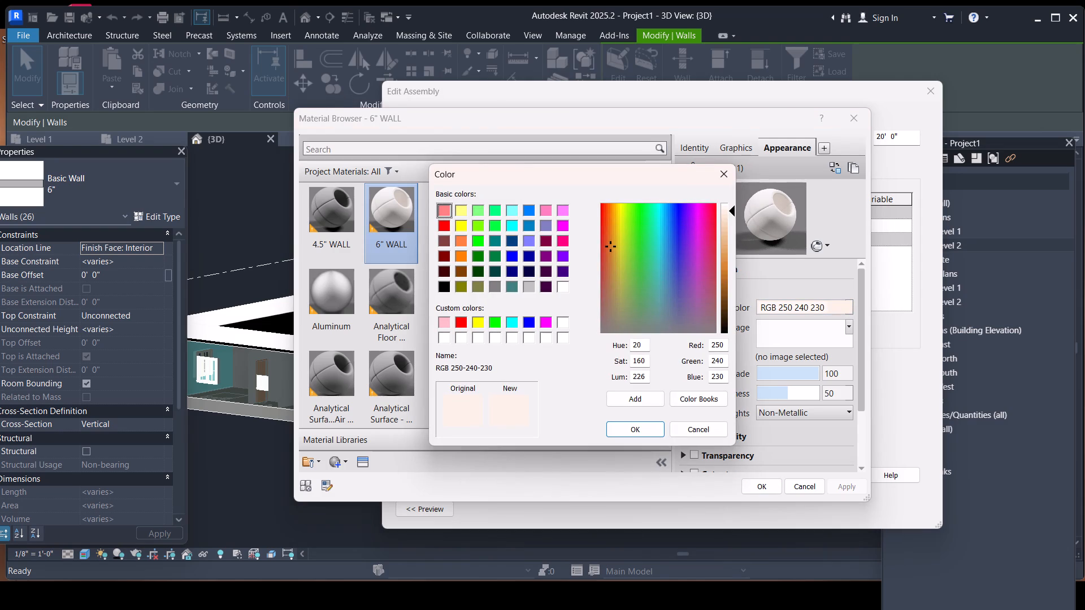
click(722, 361)
key(BackSpace)
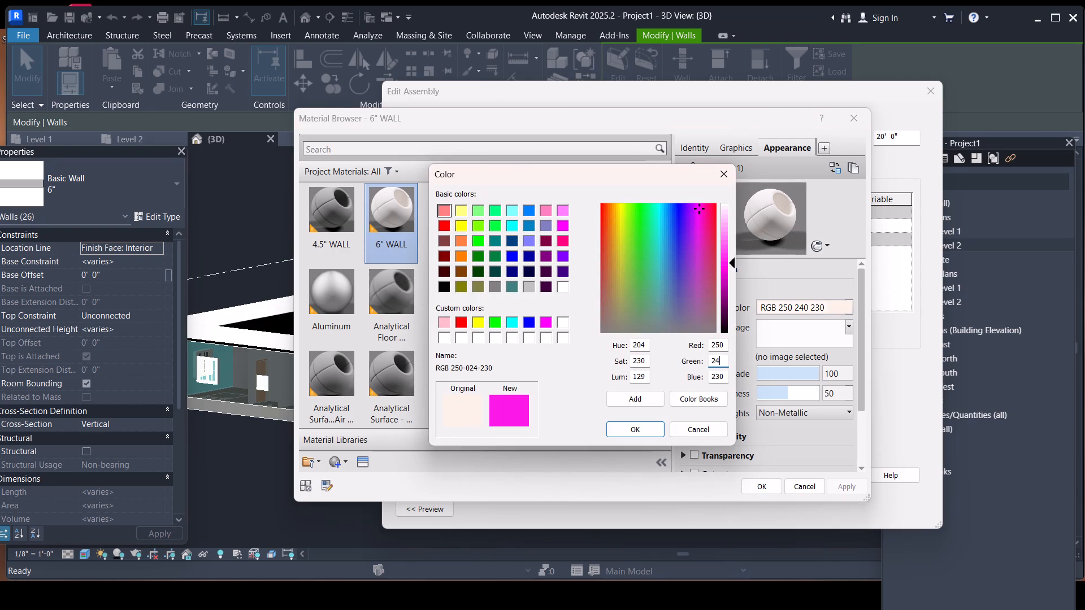
key(BackSpace)
text(20)
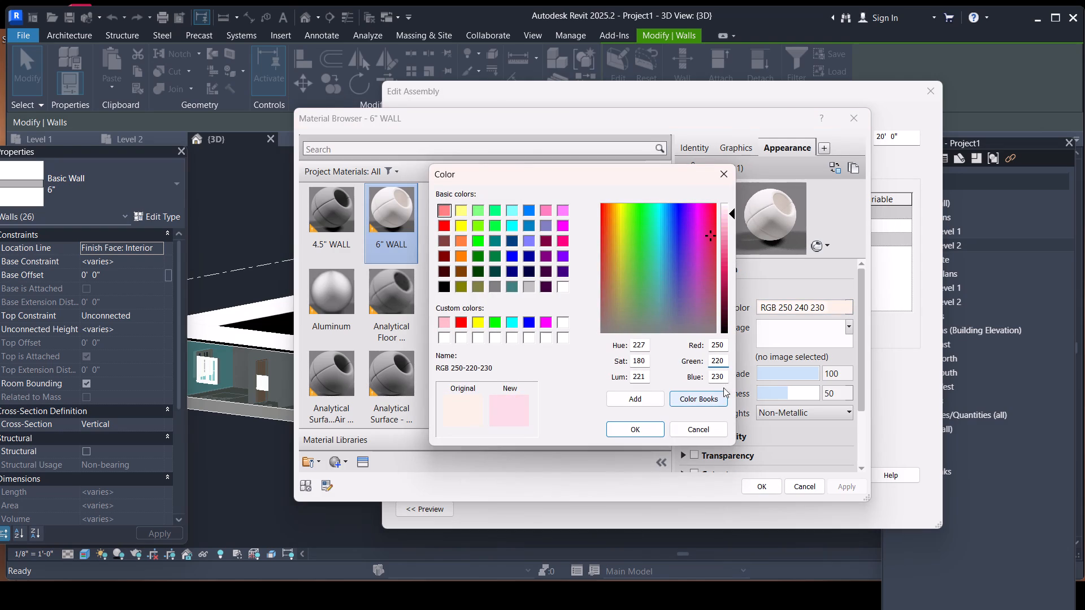
click(717, 377)
key(Right)
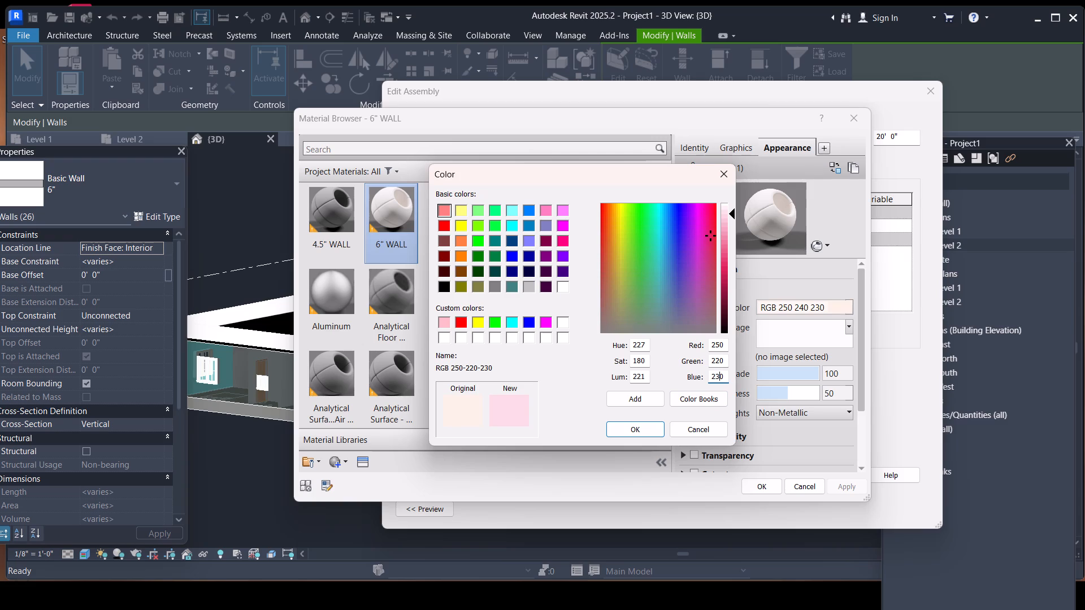
key(BackSpace)
key(2)
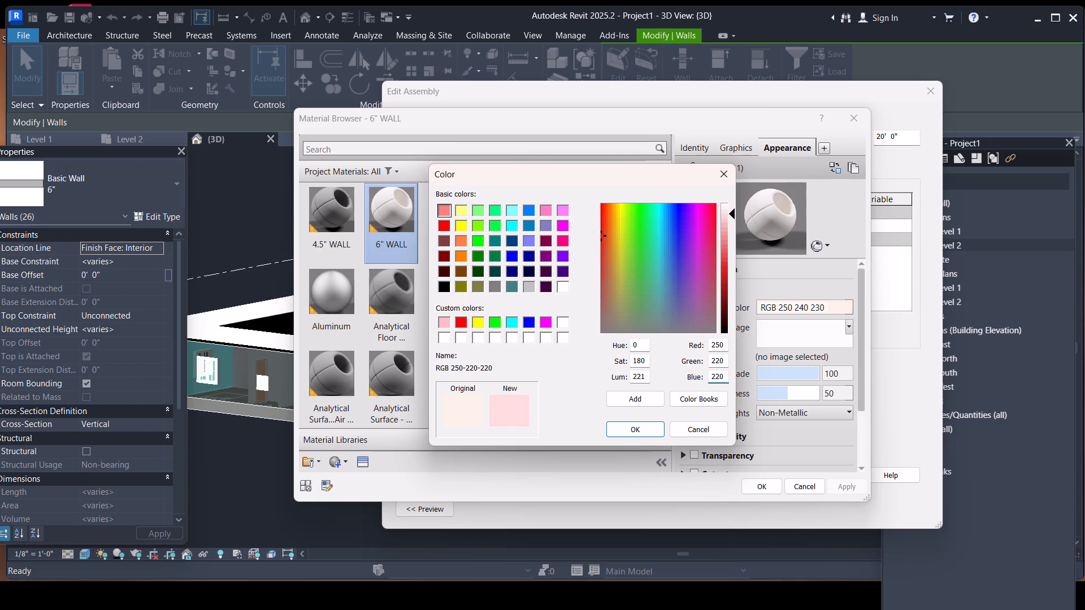
click(721, 345)
key(BackSpace)
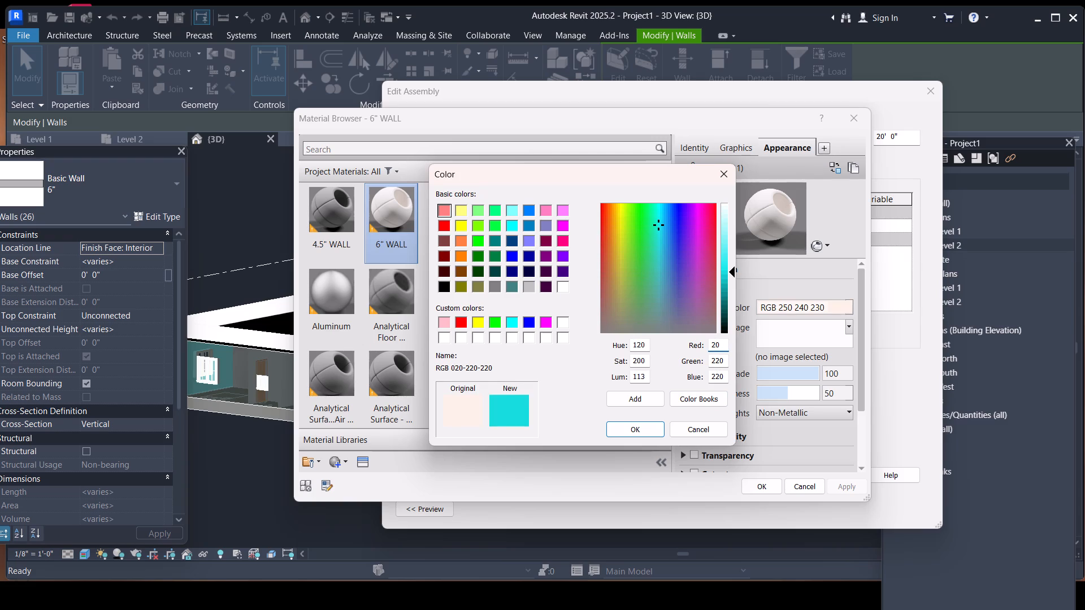
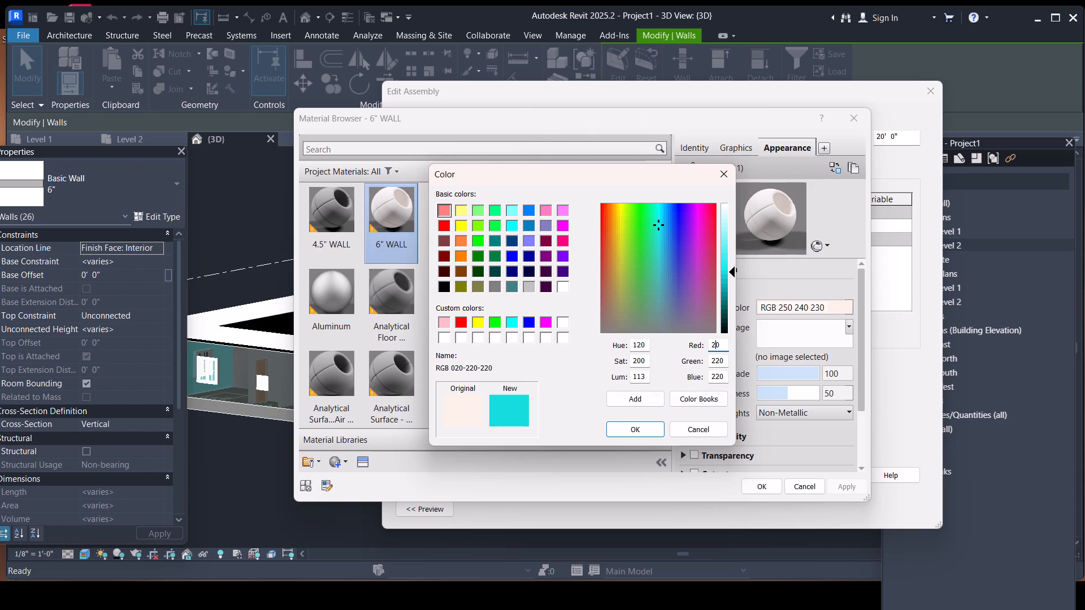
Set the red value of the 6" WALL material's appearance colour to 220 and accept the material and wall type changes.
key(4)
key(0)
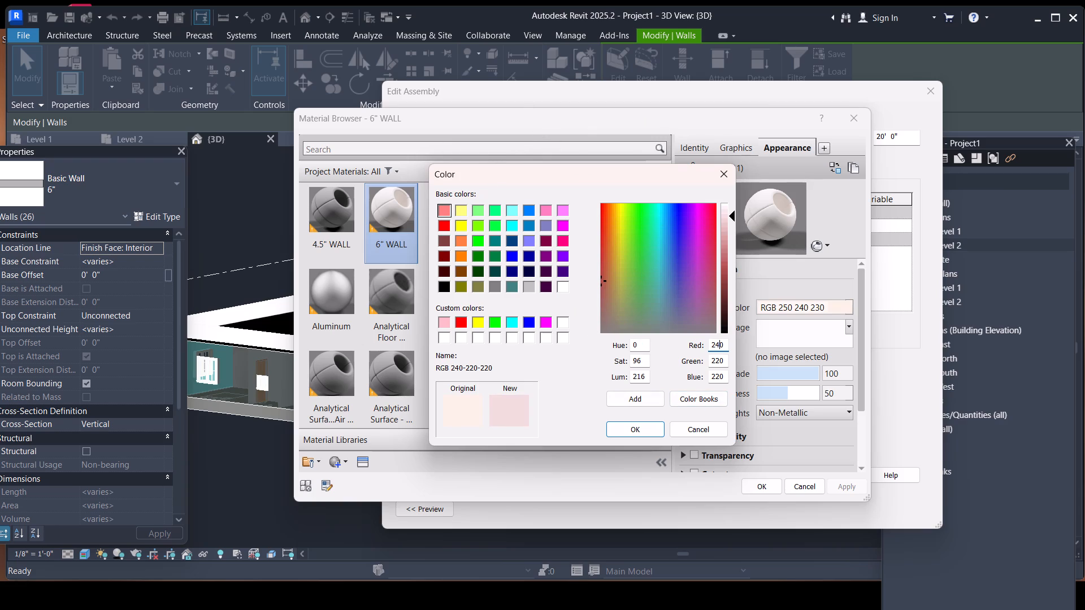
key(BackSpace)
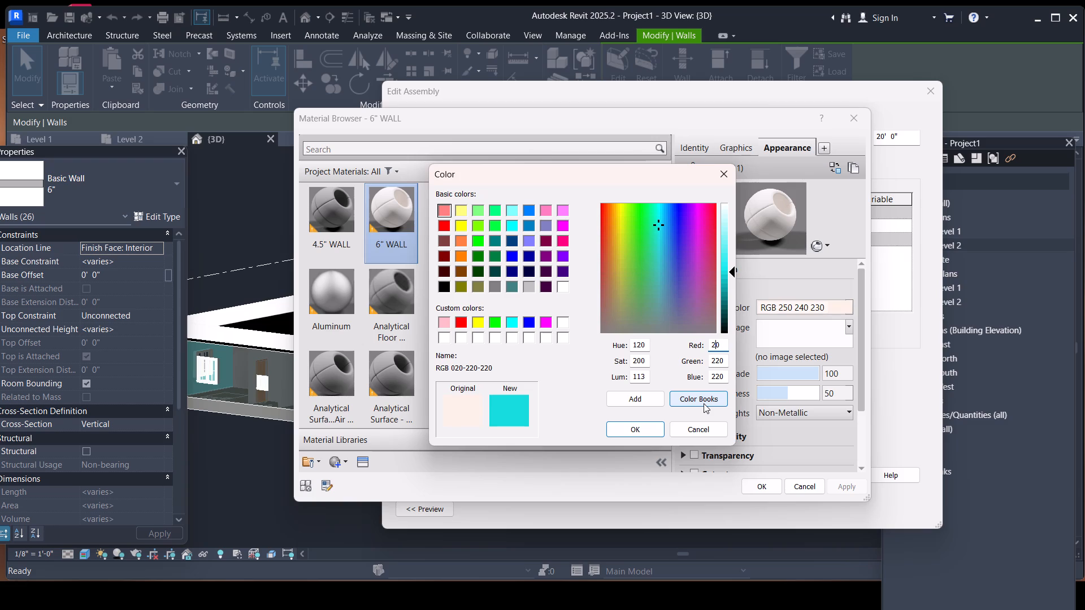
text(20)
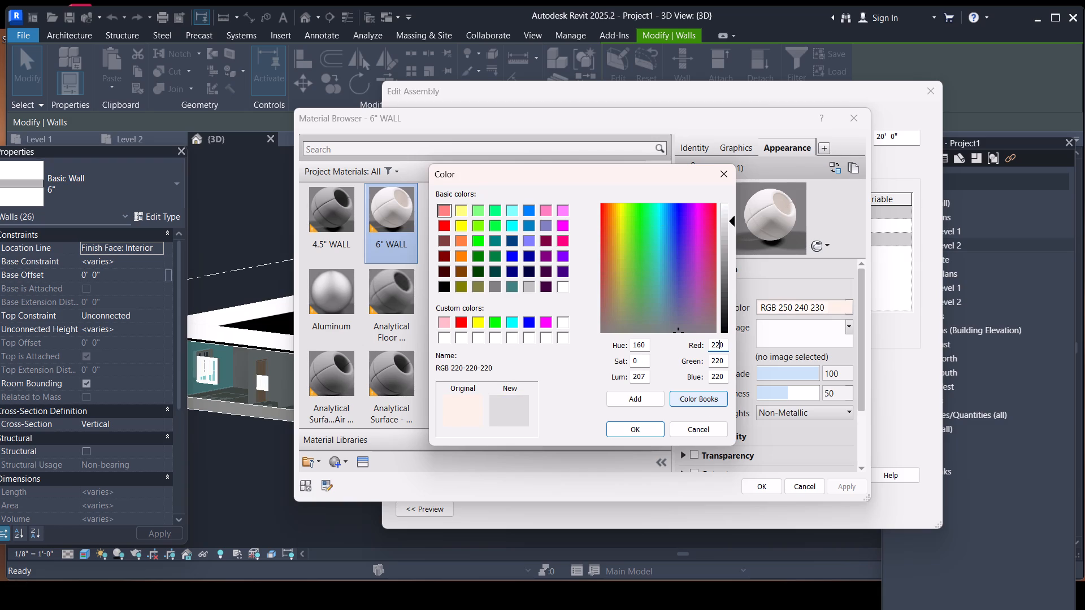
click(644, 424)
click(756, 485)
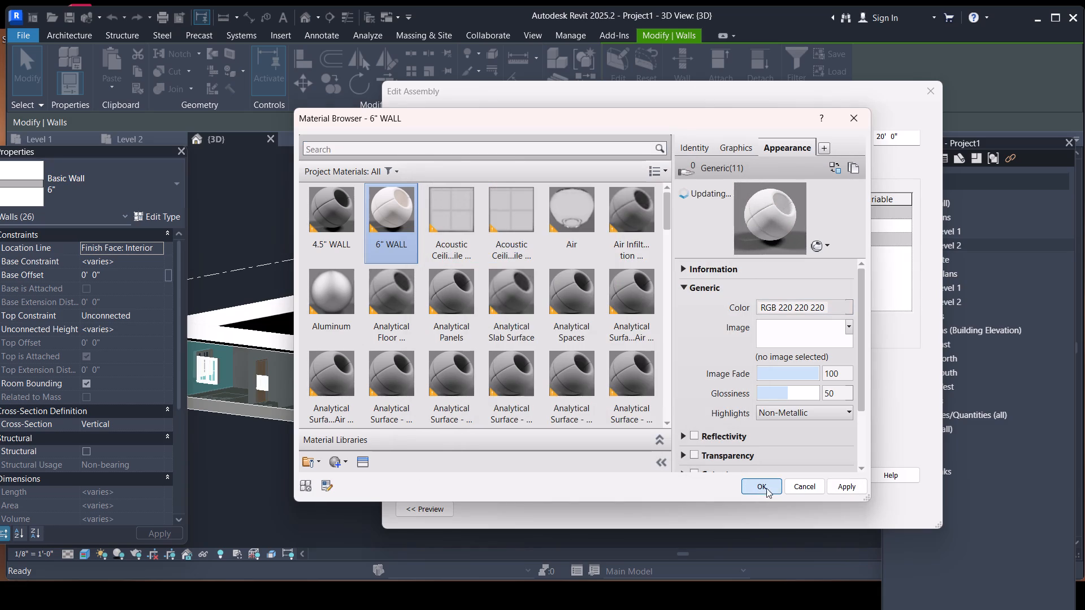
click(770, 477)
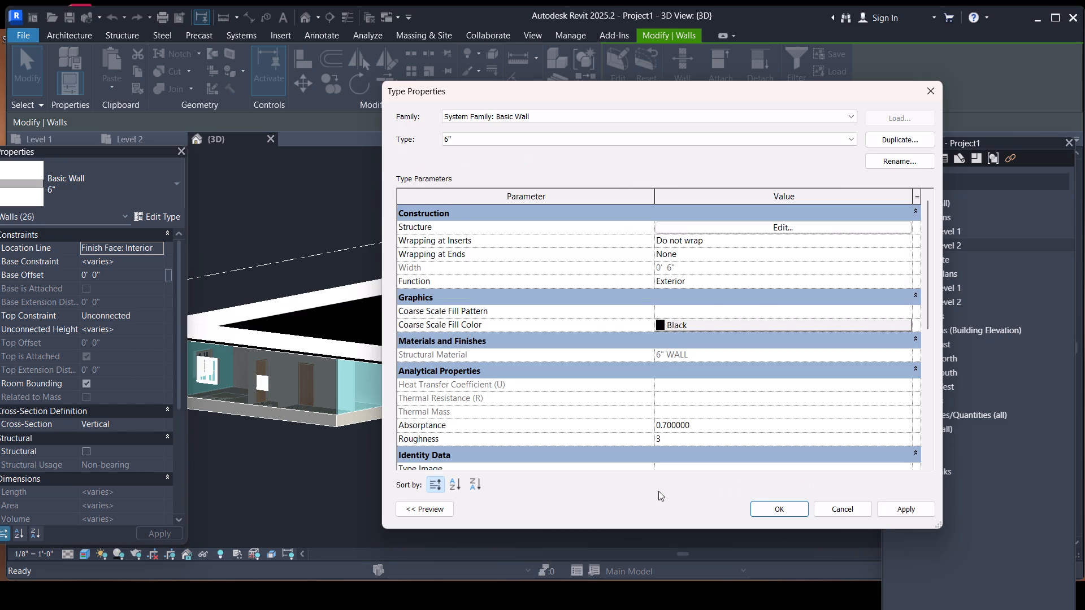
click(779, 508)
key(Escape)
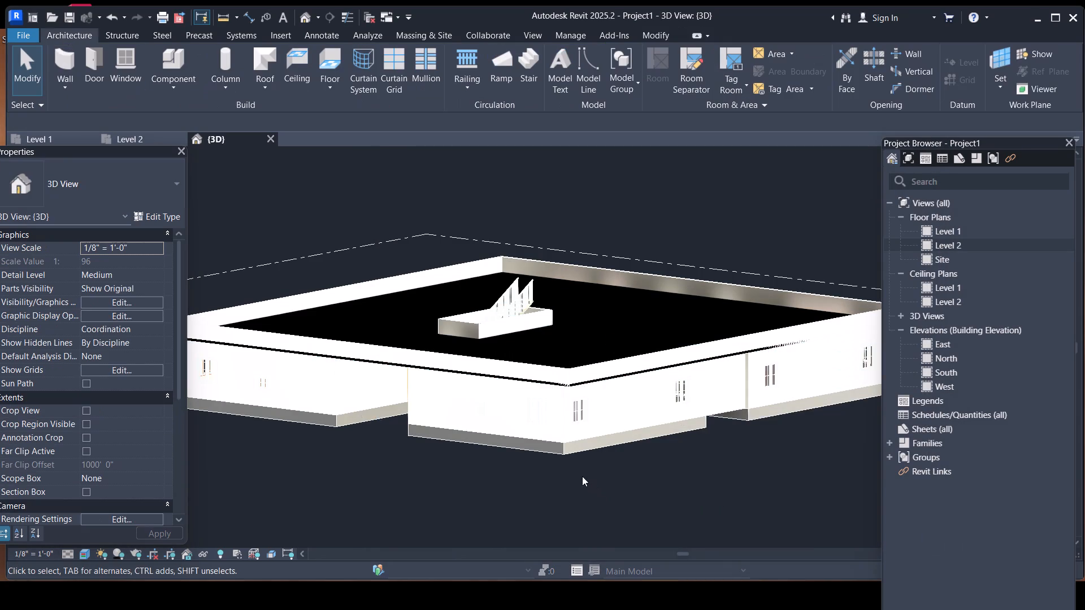
Select all Basic Wall 6" instances from an exterior wall and open their structure layer's 6" WALL material for editing.
click(570, 430)
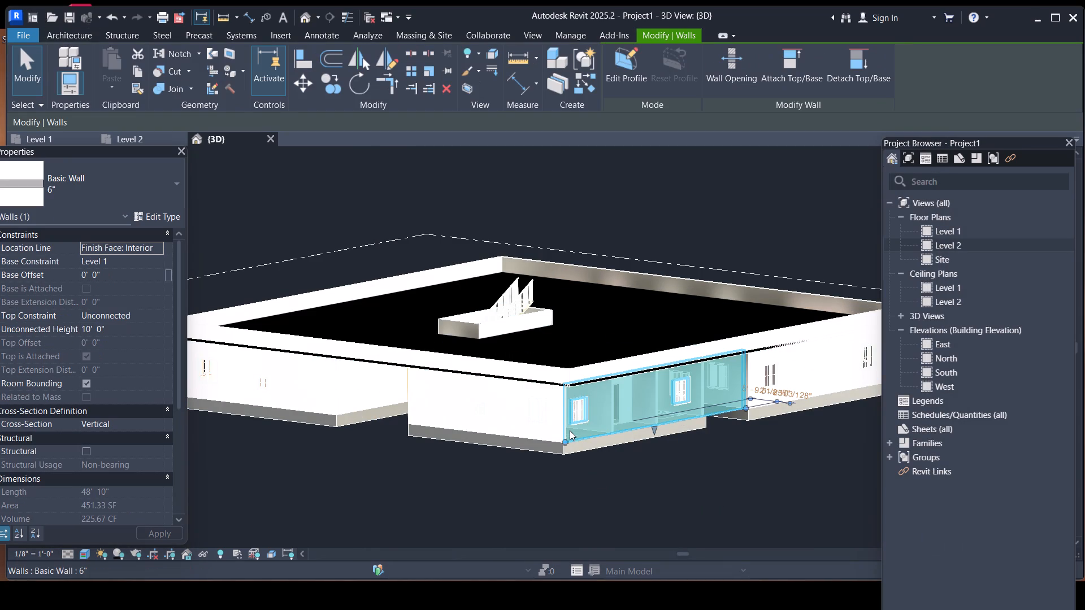
text(sa)
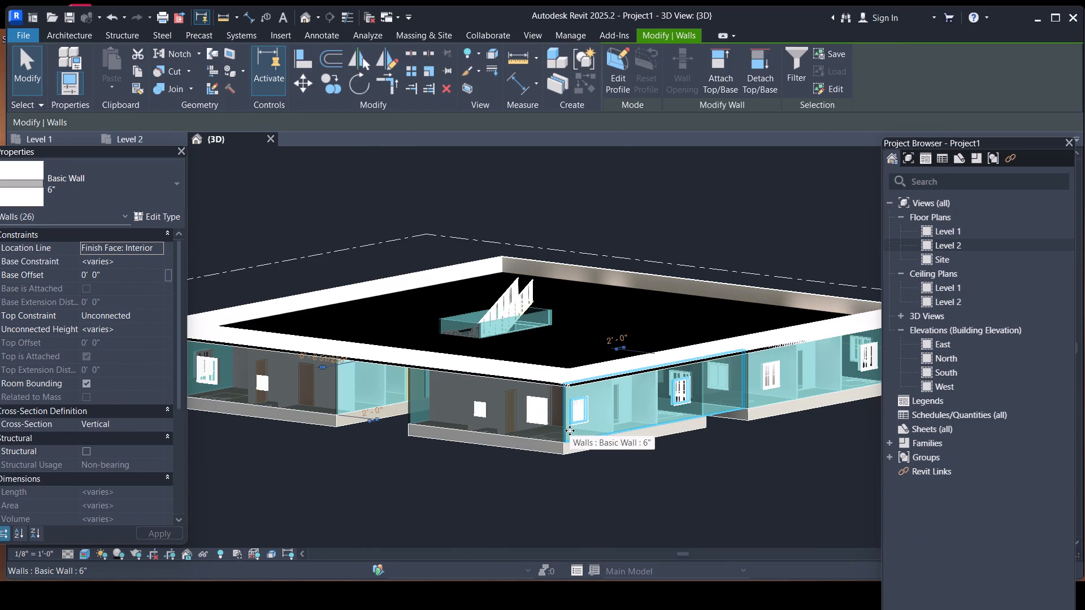
click(154, 218)
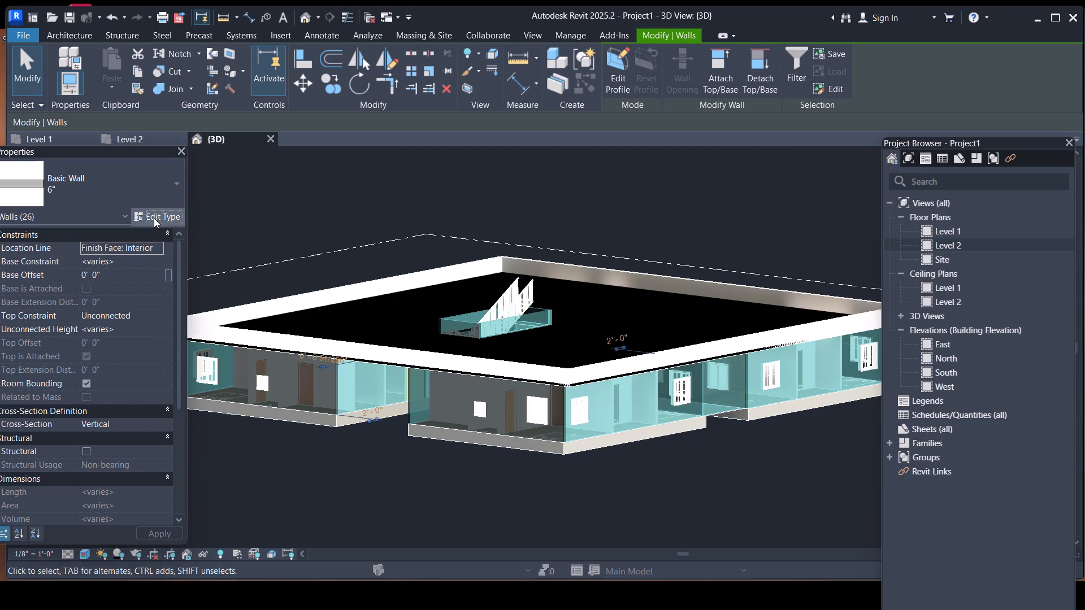
click(705, 232)
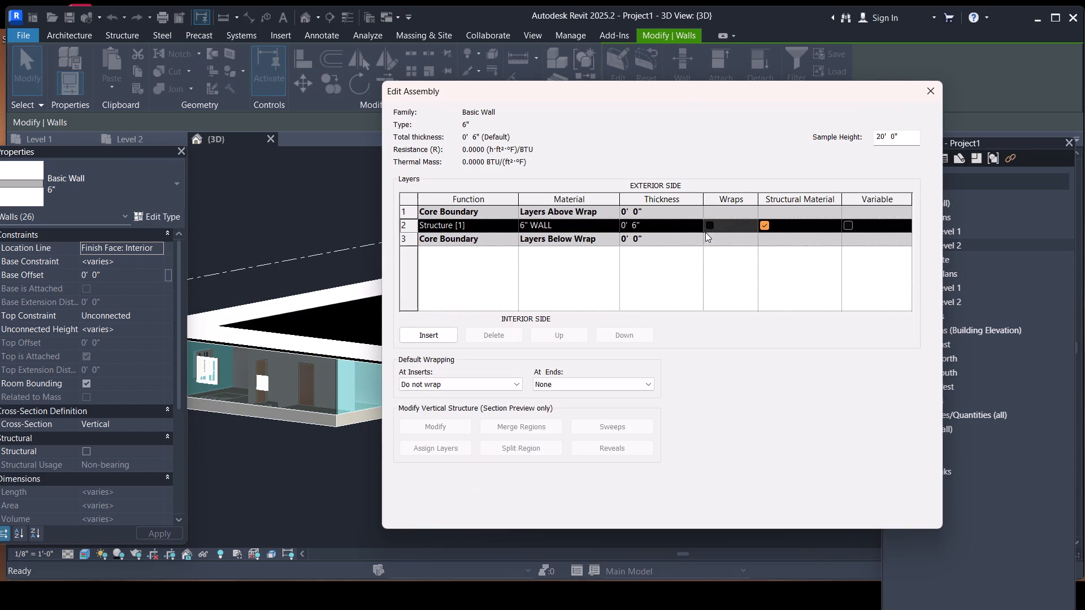
click(613, 228)
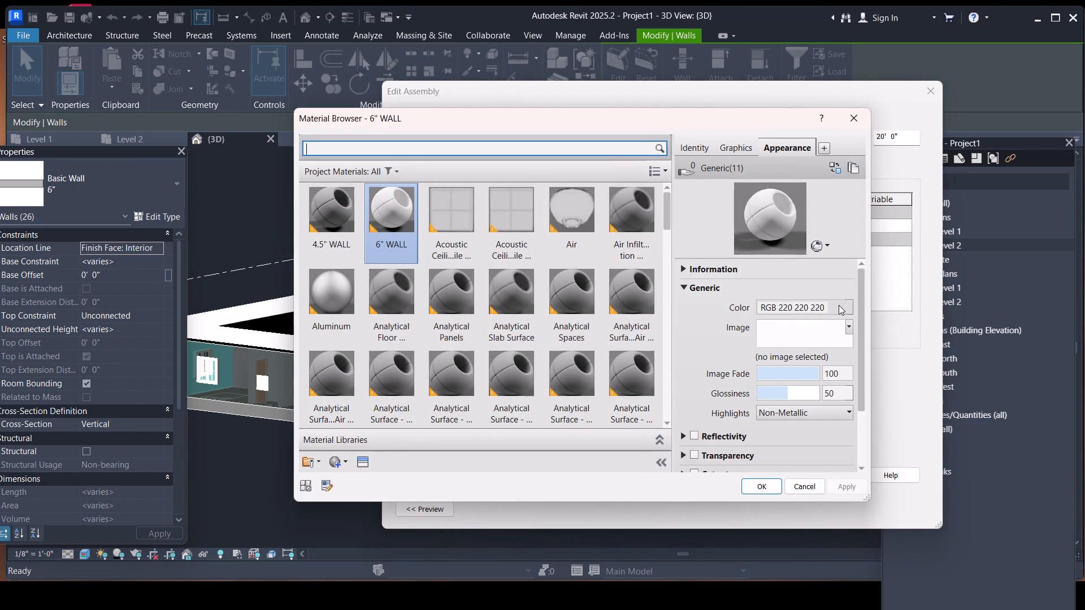
Set the red and green values of the 6" WALL material's appearance colour to 240 each.
click(839, 305)
click(718, 342)
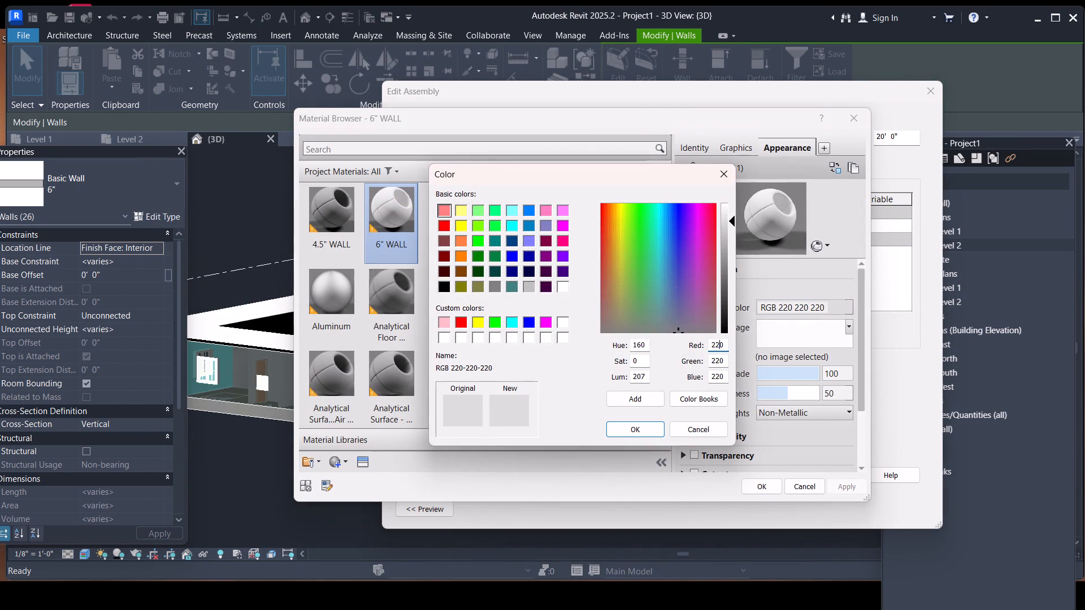
key(BackSpace)
key(1)
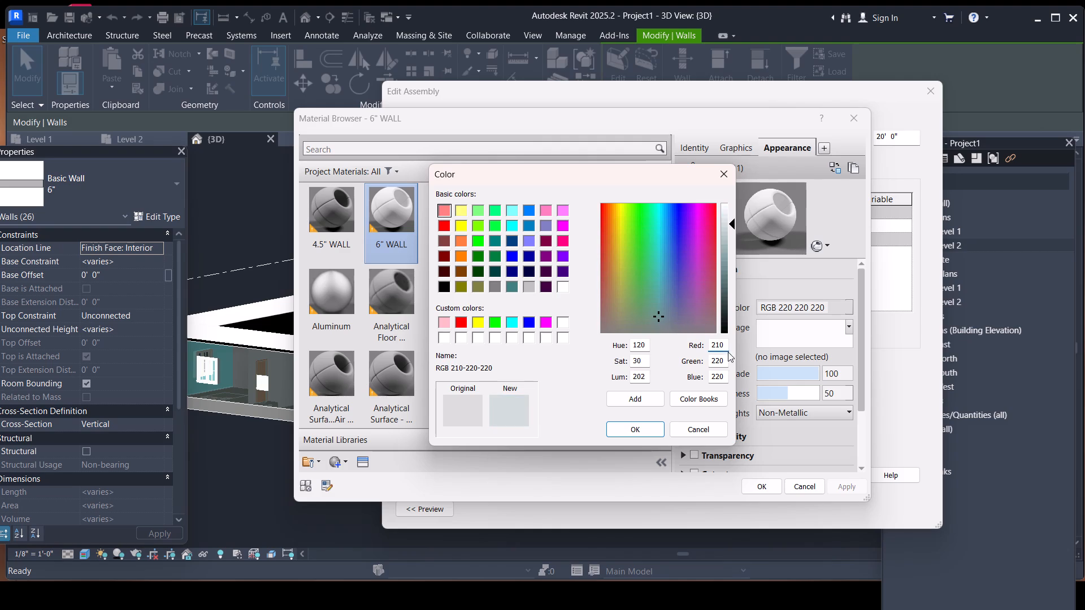
click(721, 359)
key(BackSpace)
key(1)
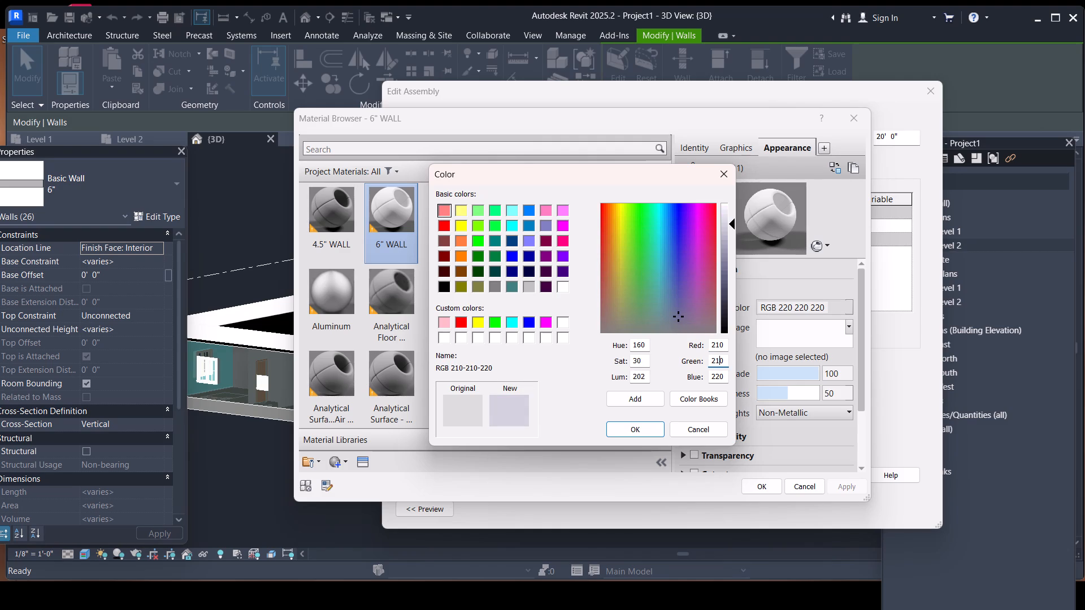
key(BackSpace)
text(40)
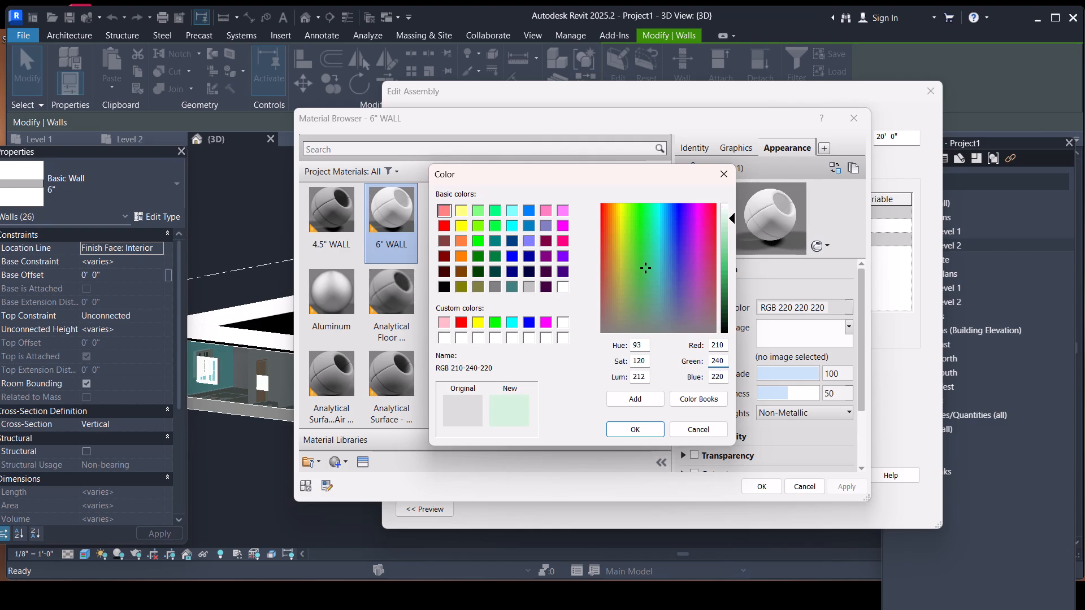
click(719, 348)
key(BackSpace)
key(4)
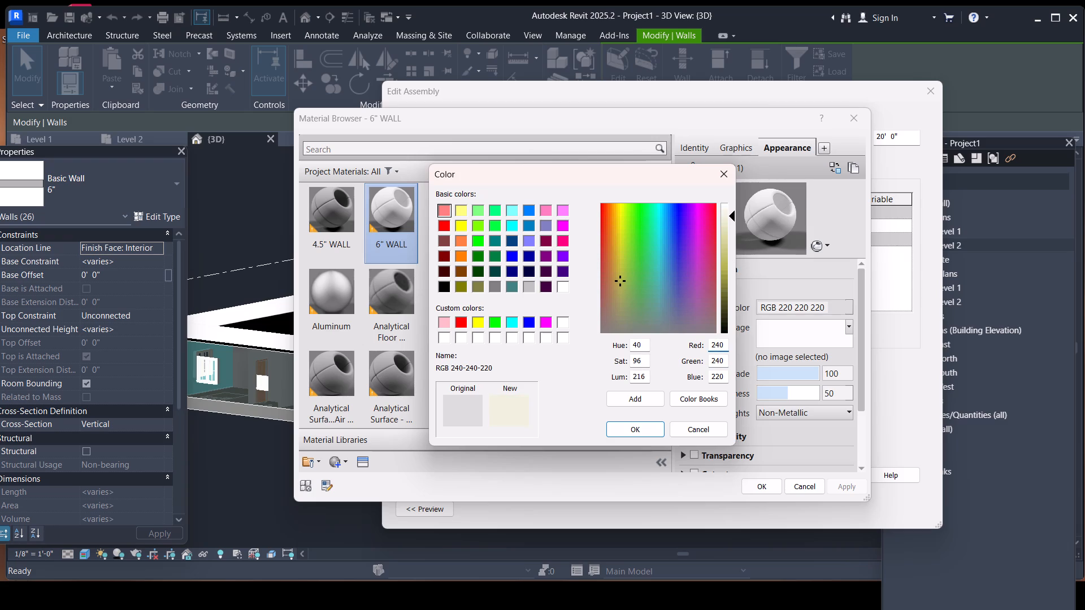
Set the 6" WALL appearance colour's green and blue values to 180 each, accept the wall type changes and clear the selection.
click(725, 360)
key(BackSpace)
key(BackSpace)
key(BackSpace)
text(180)
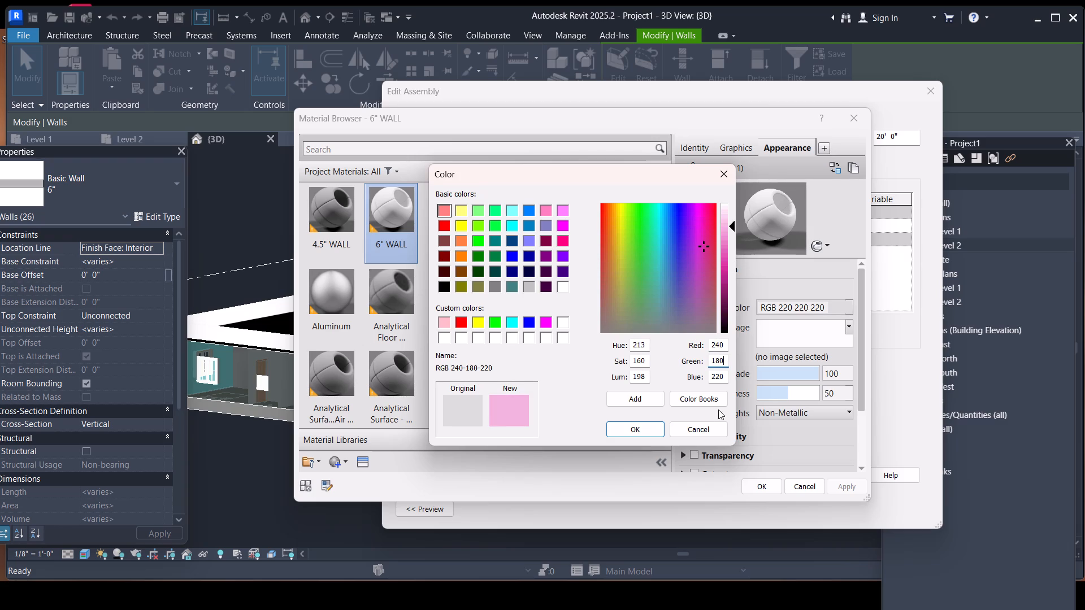
click(727, 376)
key(BackSpace)
key(BackSpace)
key(BackSpace)
key(BackSpace)
key(BackSpace)
key(BackSpace)
text(180)
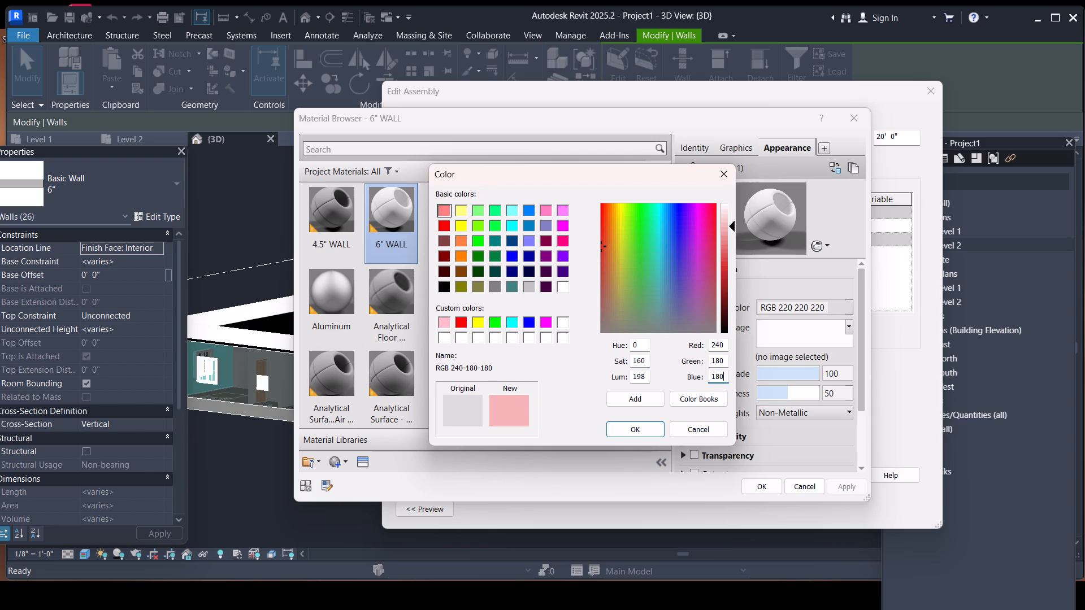
click(640, 429)
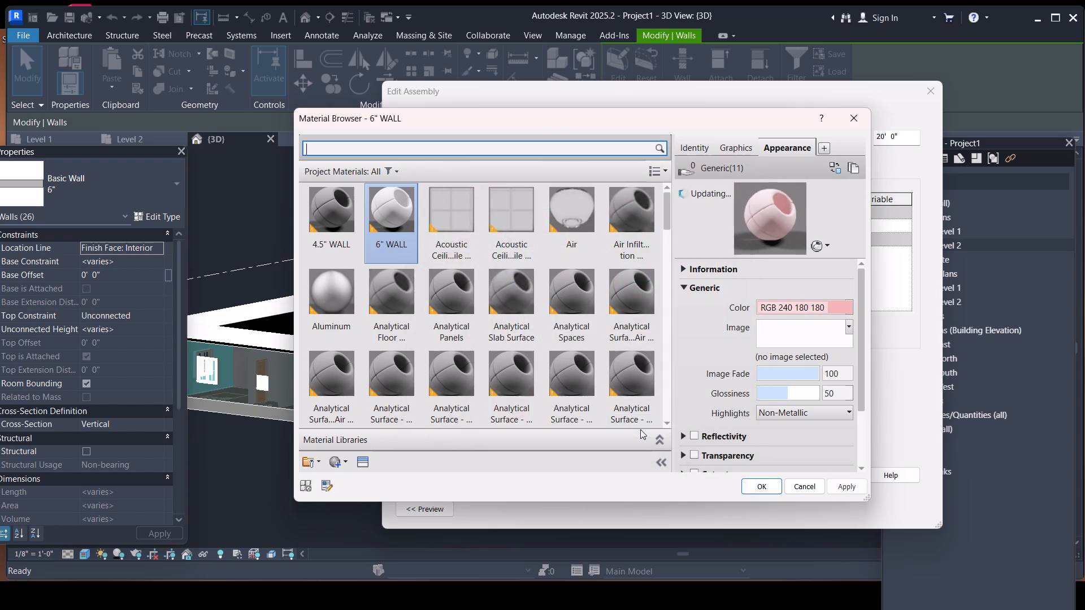
click(748, 482)
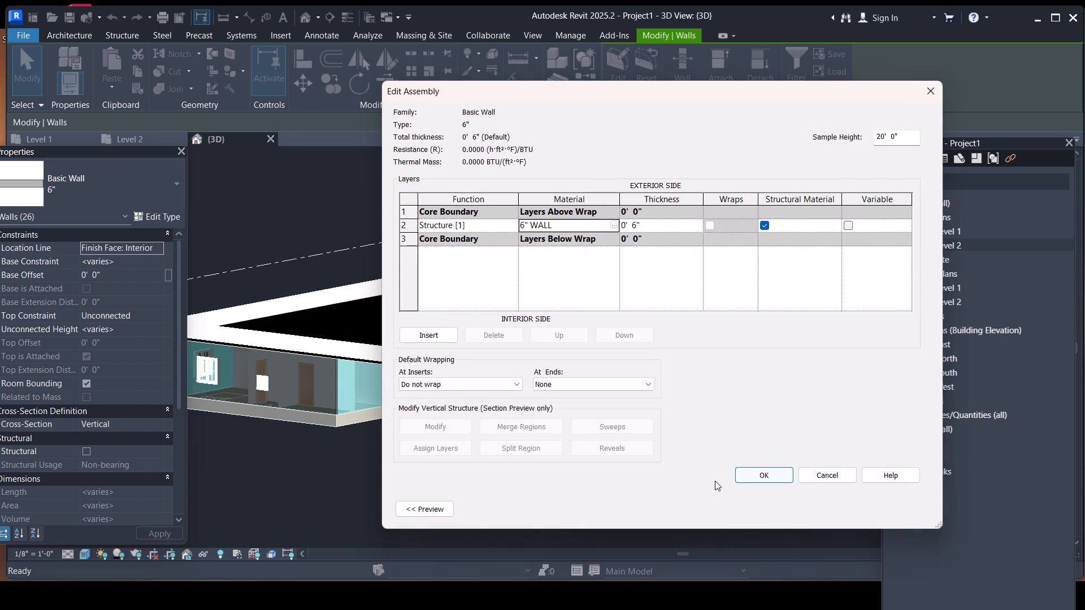
click(756, 475)
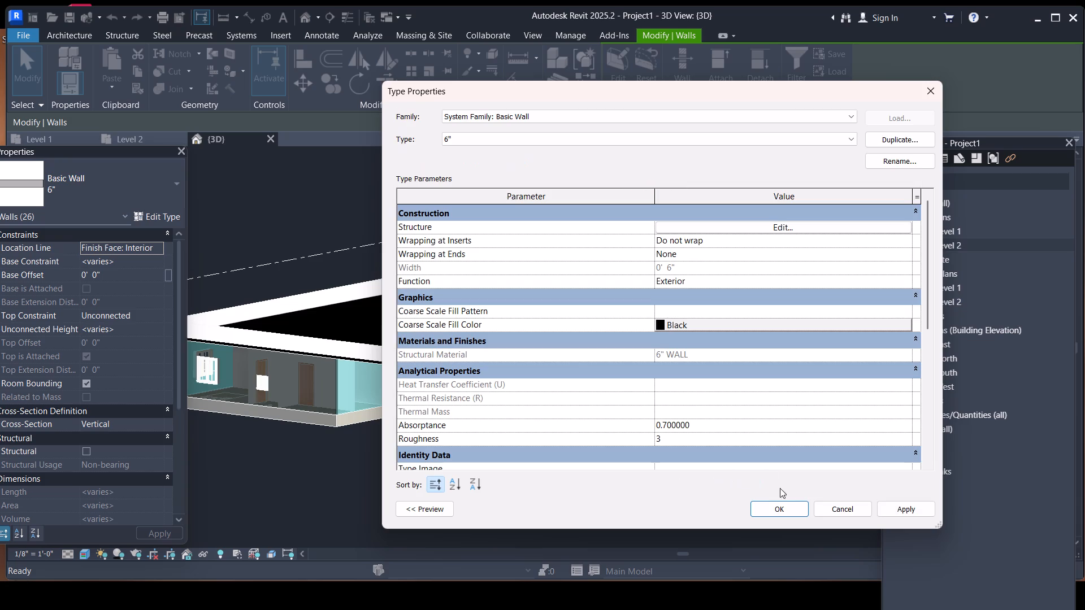
click(786, 506)
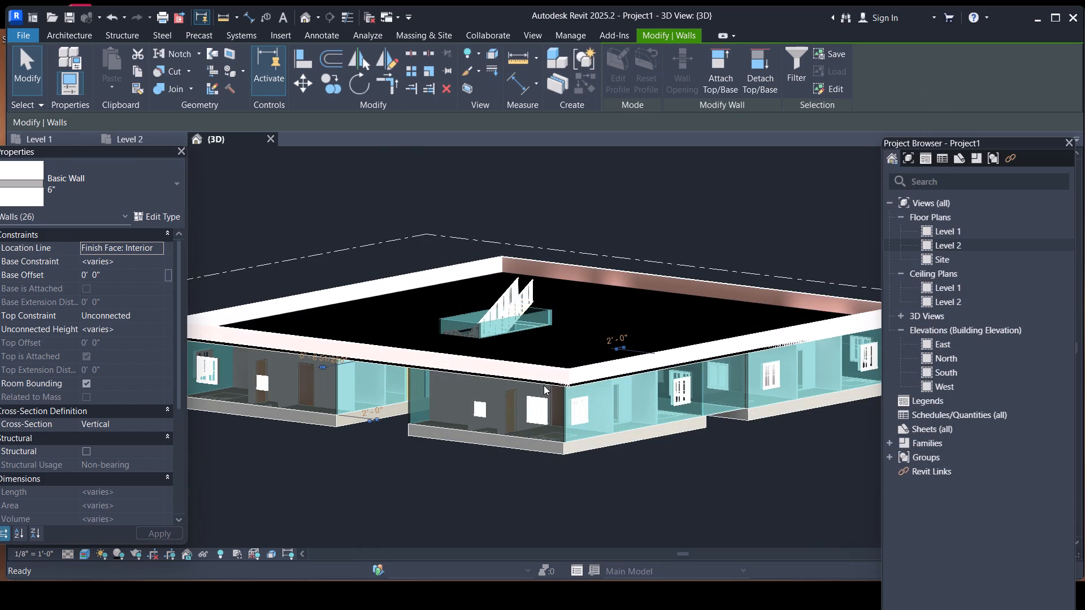
scroll(543, 386, up, 4)
key(Escape)
Examine the recoloured exterior and roof-edge walls in the 3D view from several angles and distances.
scroll(600, 361, down, 2)
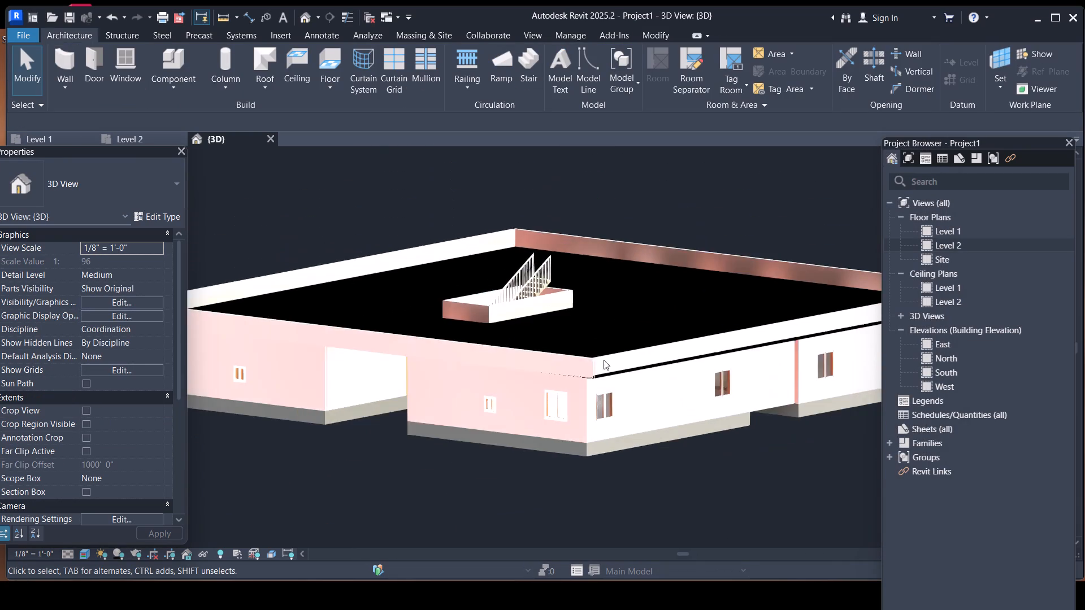
scroll(604, 360, down, 4)
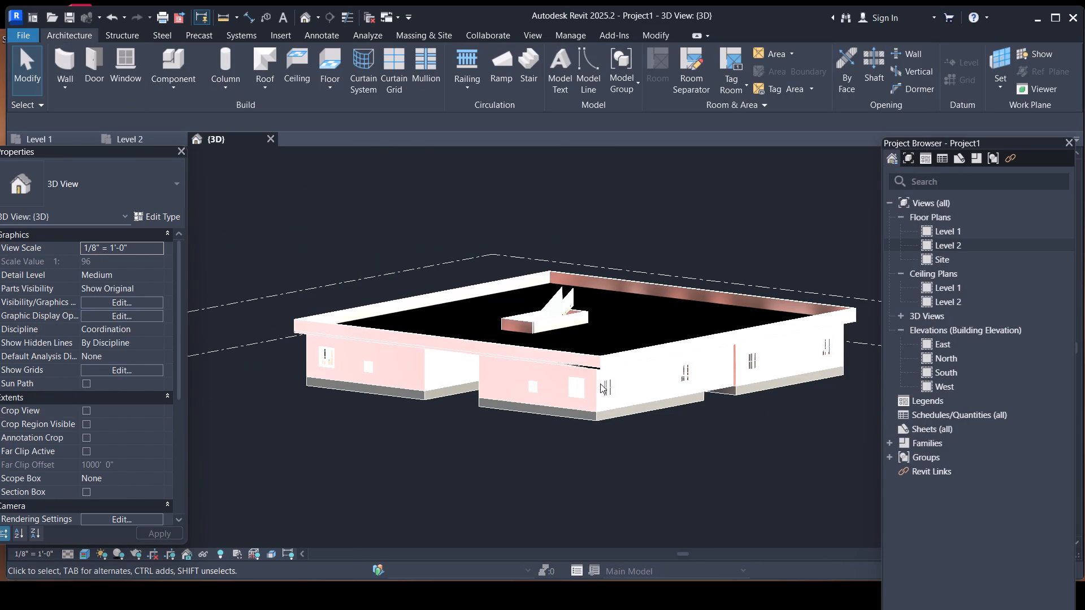
scroll(612, 372, down, 1)
scroll(594, 394, up, 5)
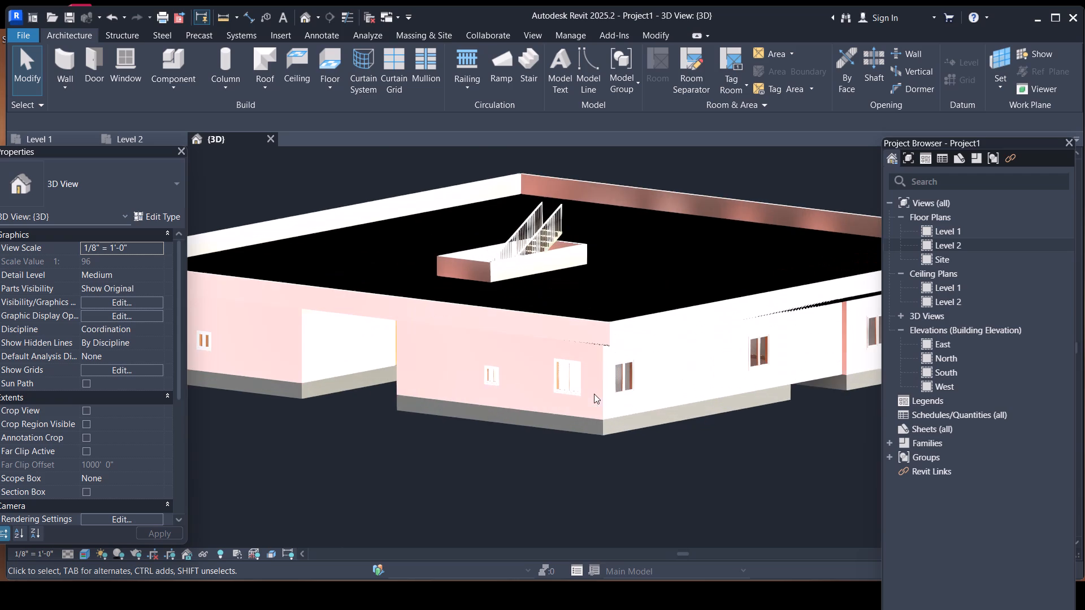
scroll(509, 240, down, 6)
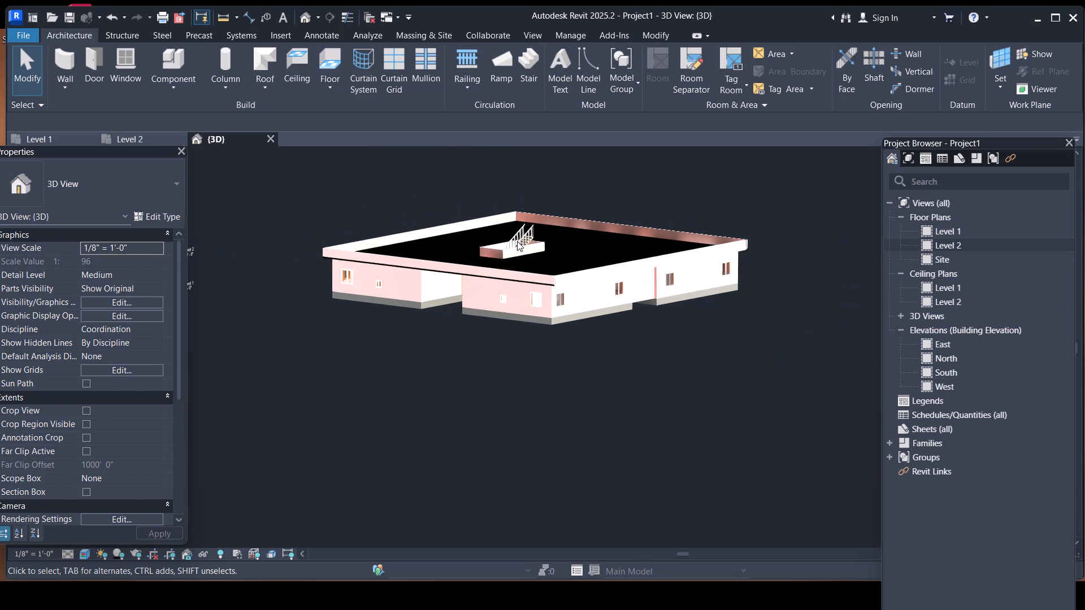
scroll(530, 305, up, 4)
scroll(553, 329, down, 4)
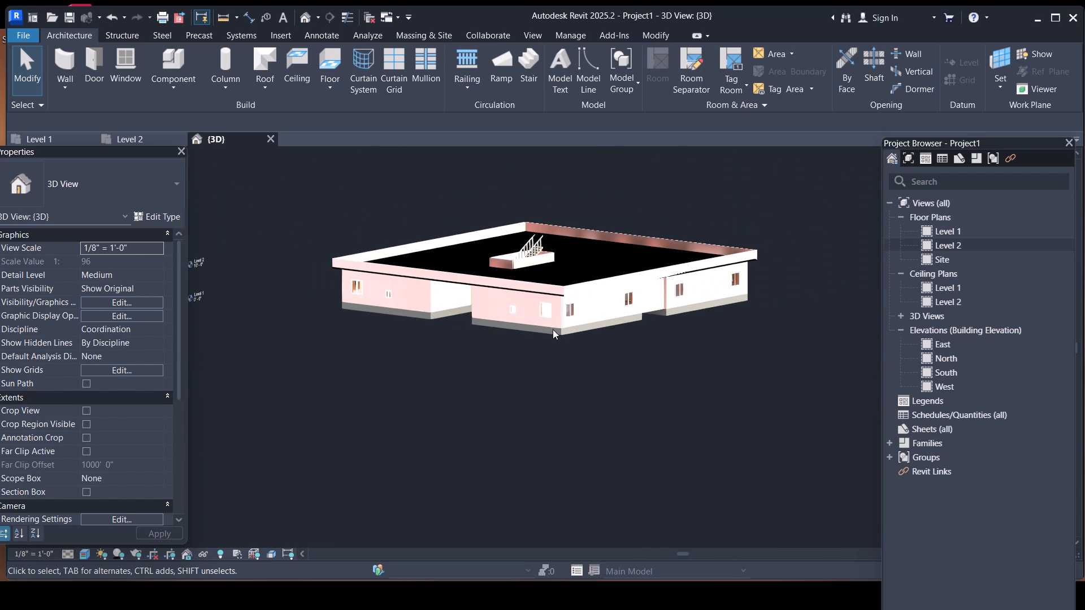
shift+middle_drag(615, 346, 670, 322)
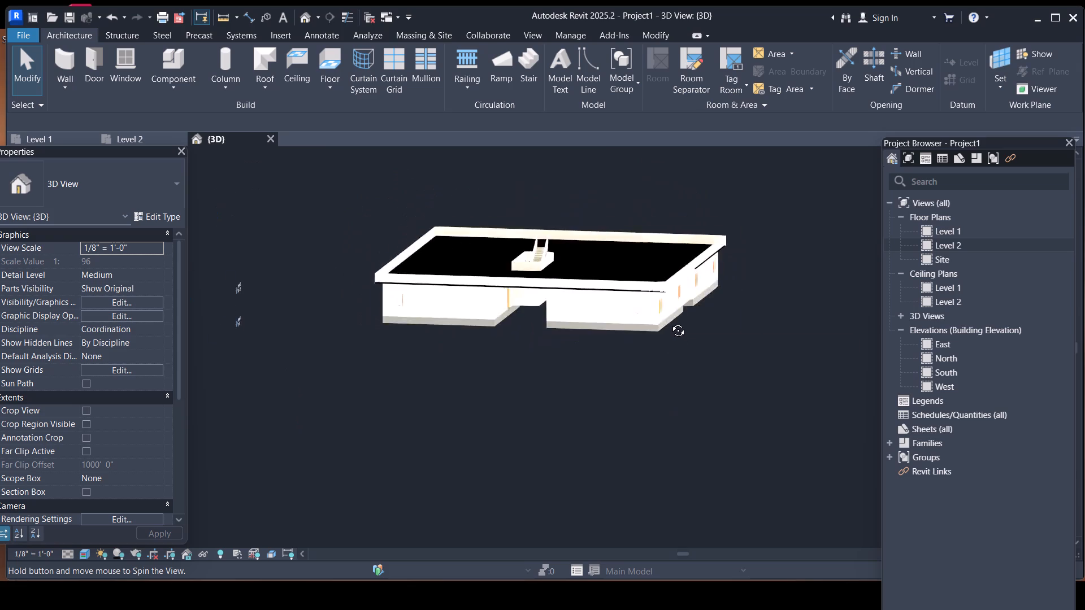
shift+middle_drag(670, 322, 652, 305)
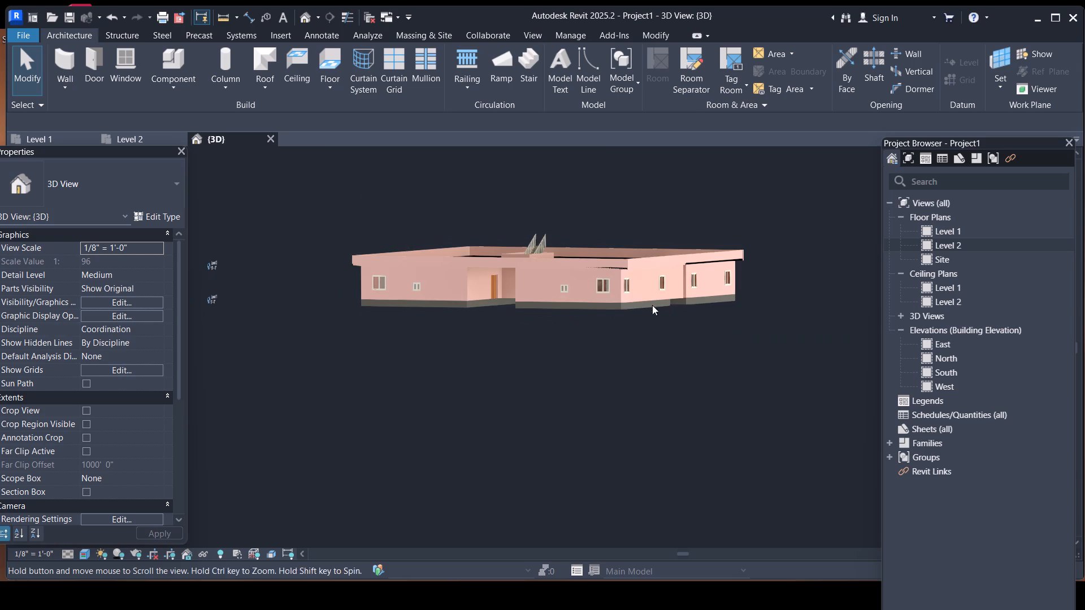
scroll(651, 305, down, 1)
scroll(545, 304, up, 5)
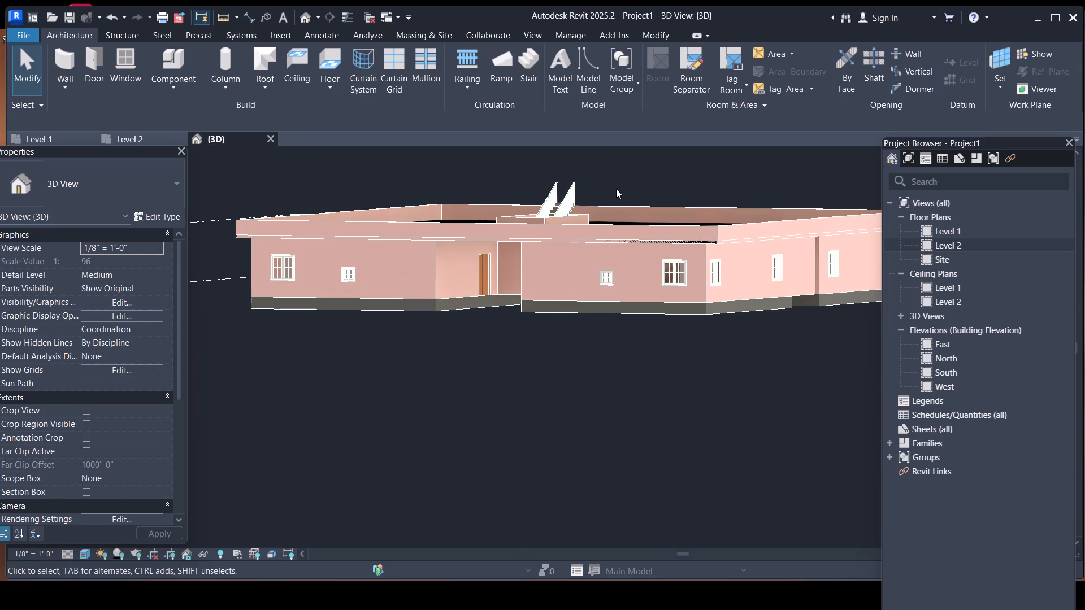
Select the stair's Handrail - Rectangular railing and examine it above the roof opening from several angles in 3D.
click(571, 192)
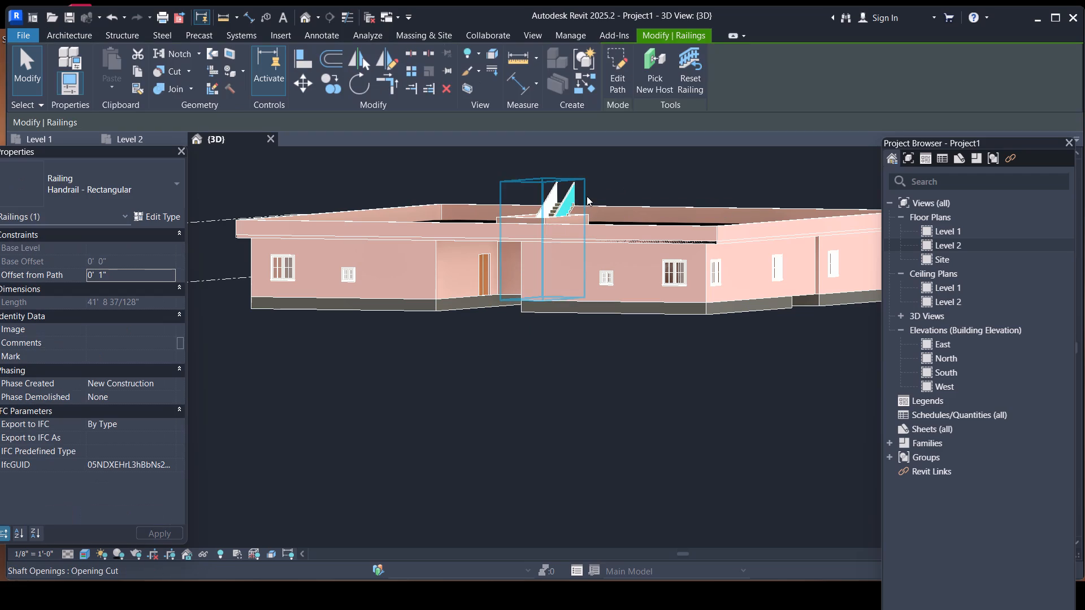
shift+middle_drag(671, 224, 366, 252)
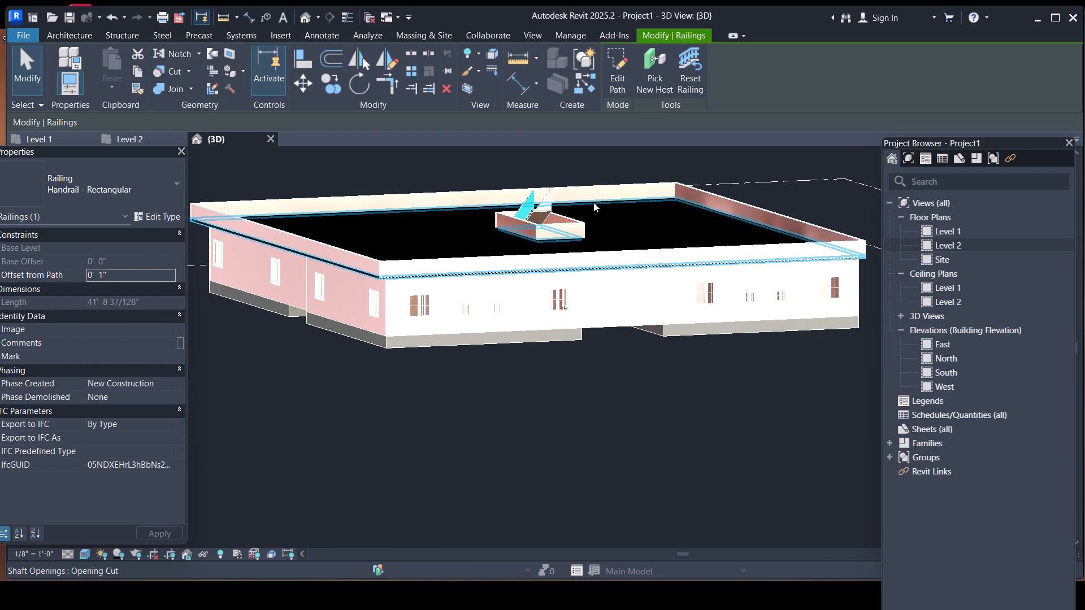
shift+middle_drag(640, 219, 501, 421)
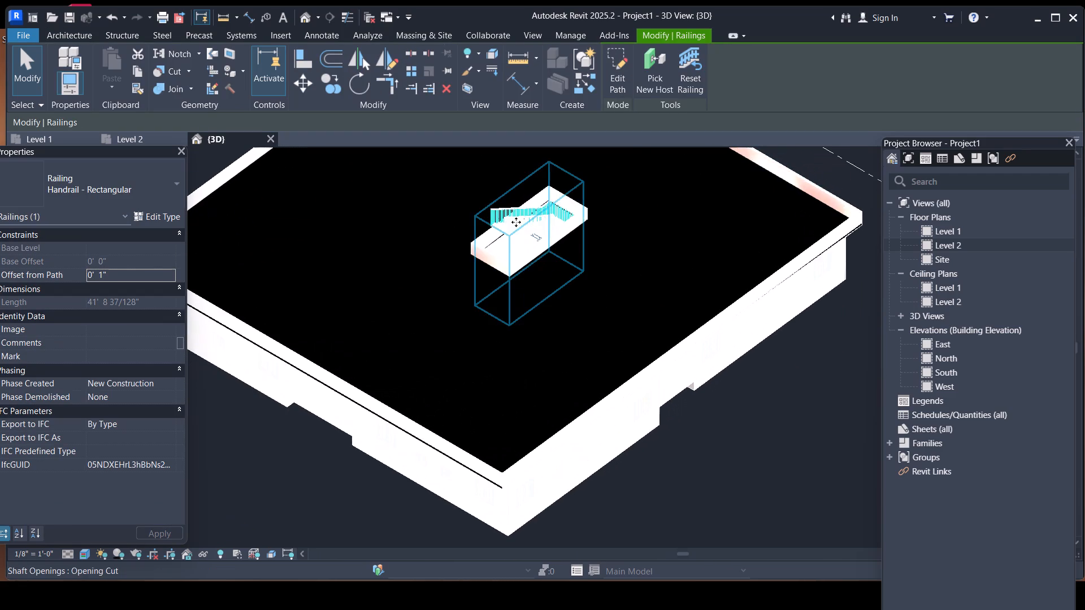
scroll(516, 222, up, 9)
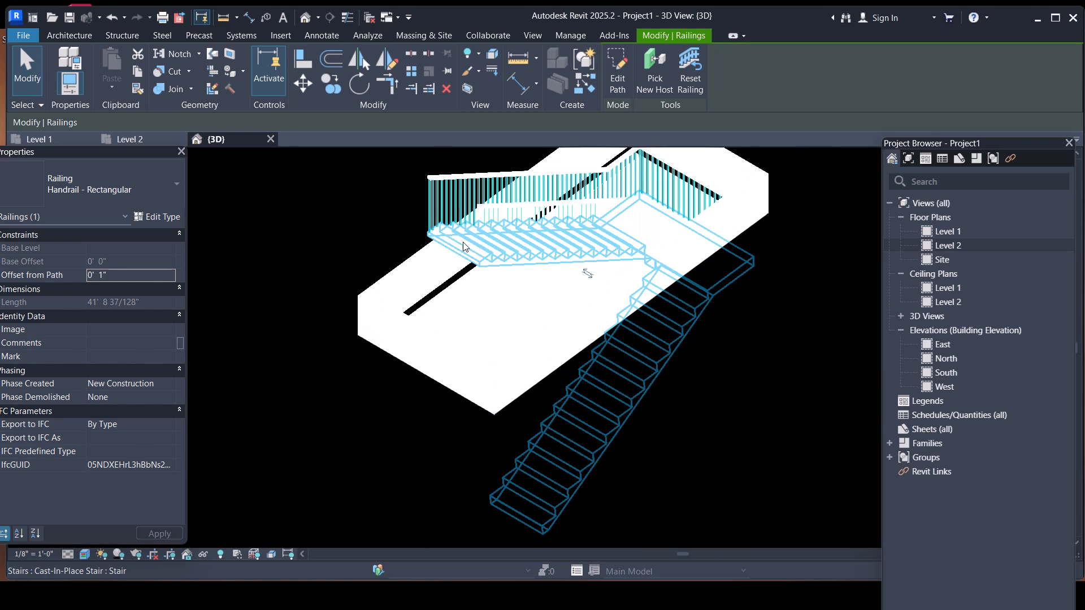
scroll(463, 242, down, 13)
shift+middle_drag(530, 313, 662, 146)
shift+middle_drag(520, 255, 610, 202)
scroll(567, 246, up, 3)
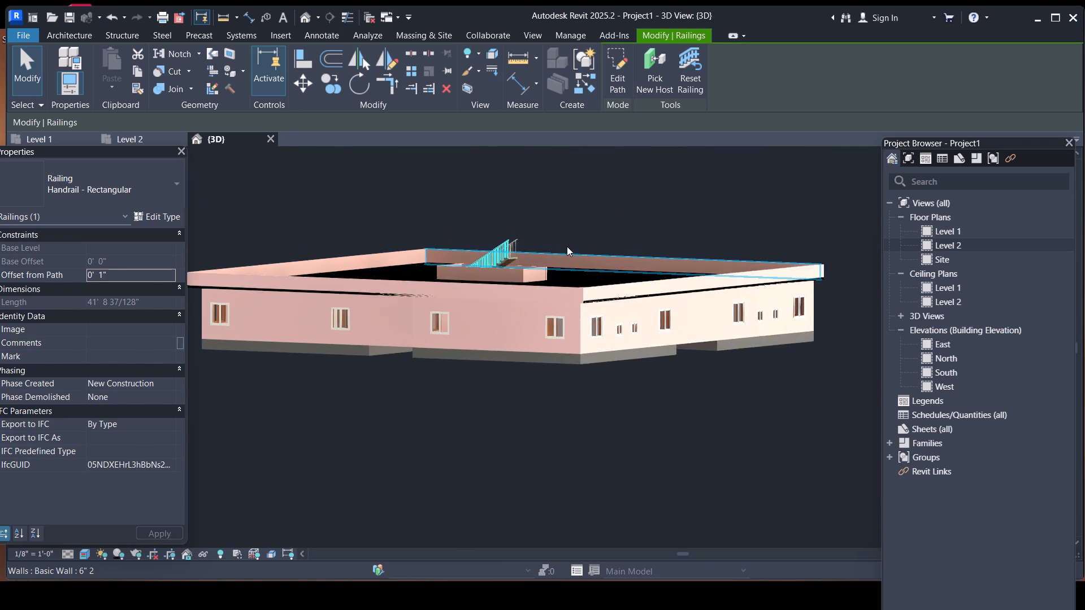
scroll(567, 246, up, 3)
scroll(604, 263, down, 3)
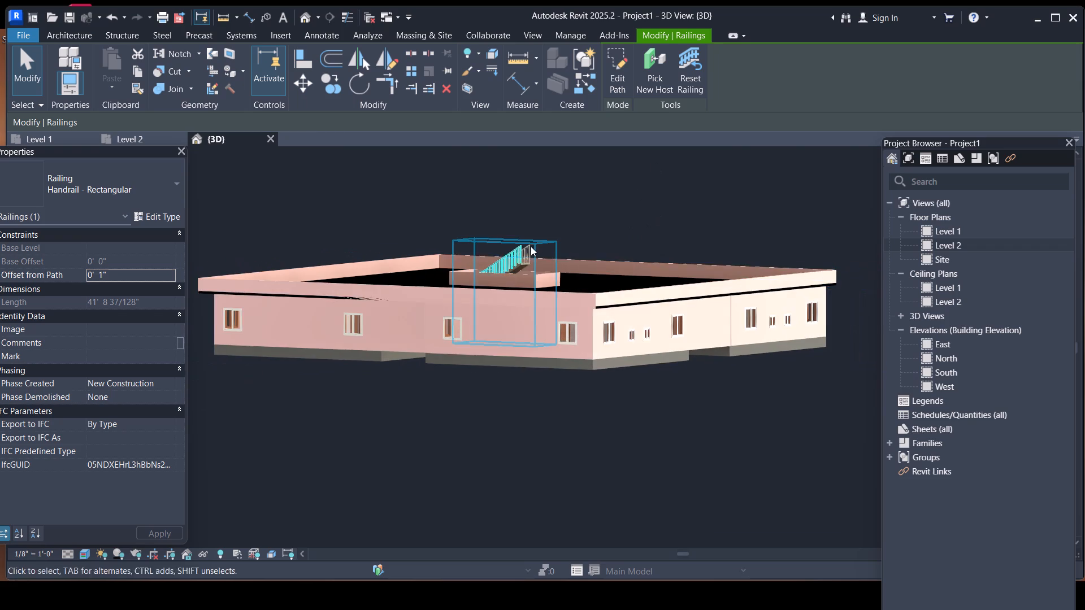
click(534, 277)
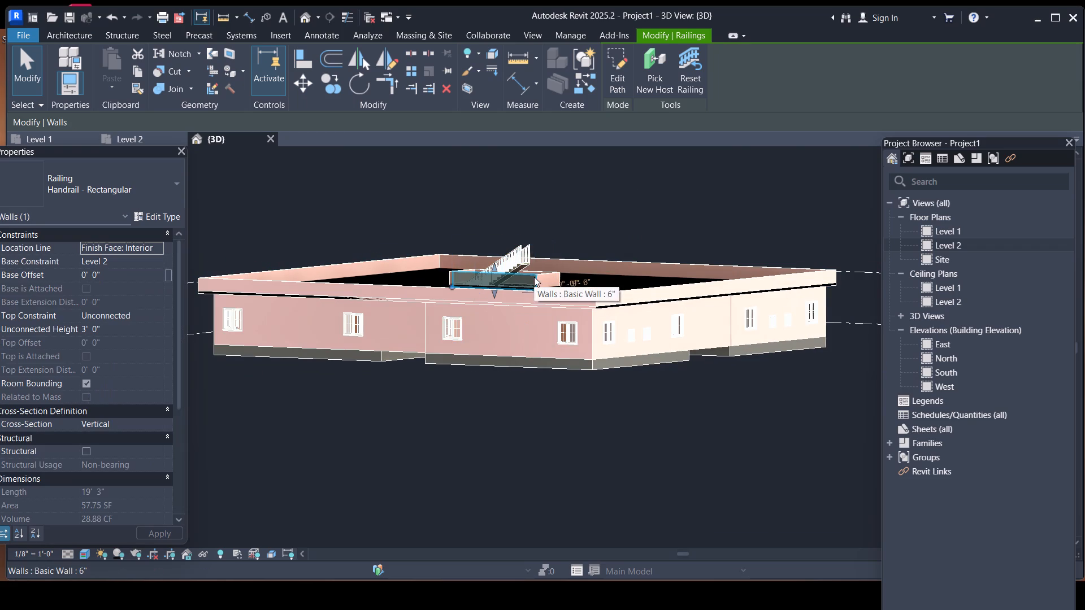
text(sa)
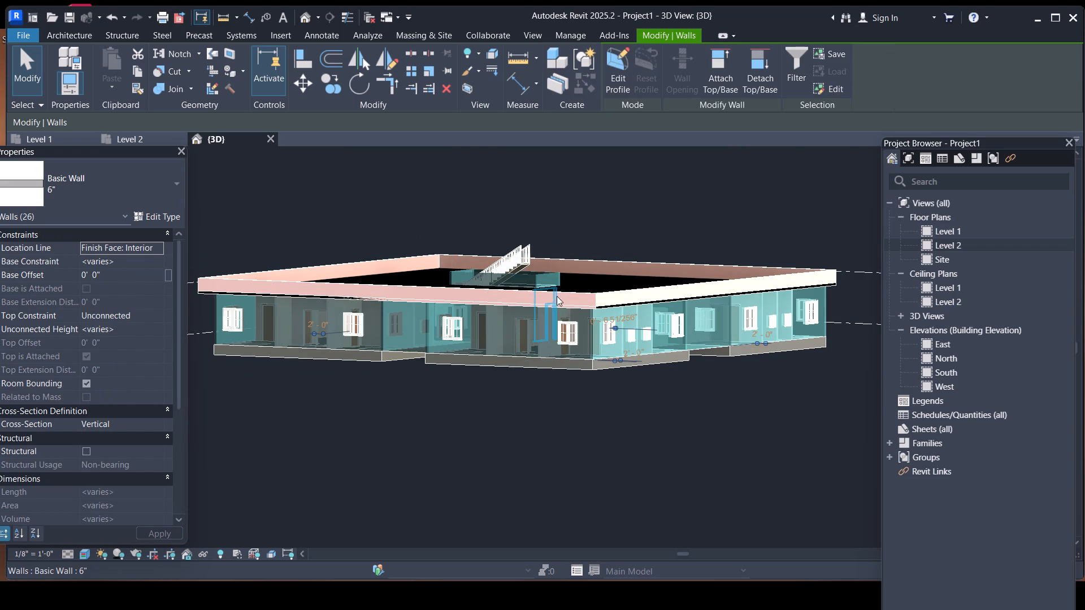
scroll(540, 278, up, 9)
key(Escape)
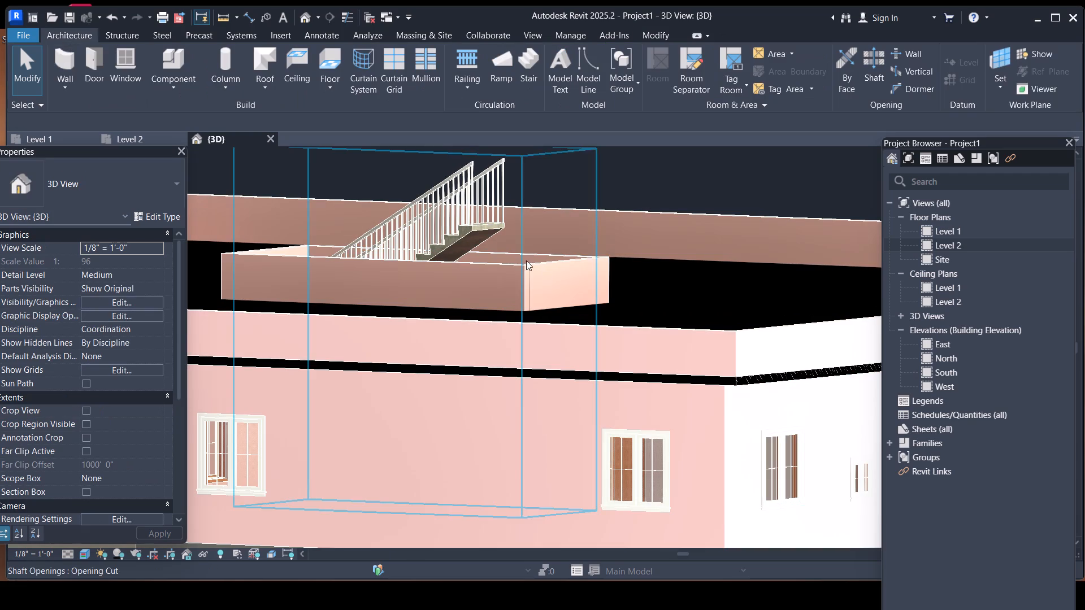
Select the four 6" walls around the roof stair opening, set their unconnected height to 10' and clear the selection.
click(530, 273)
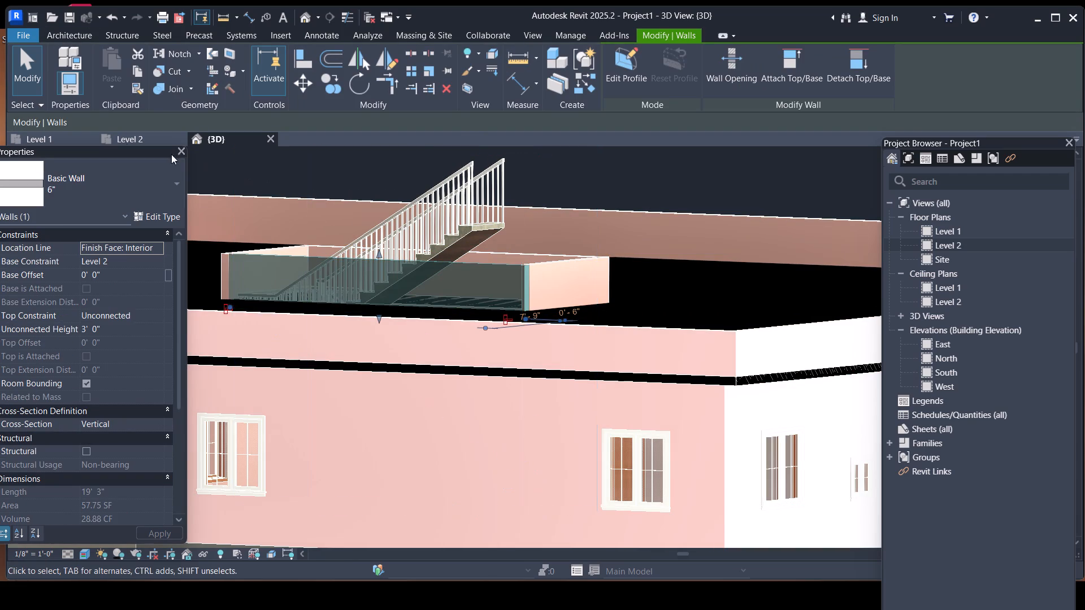
shift+click(571, 263)
click(544, 260)
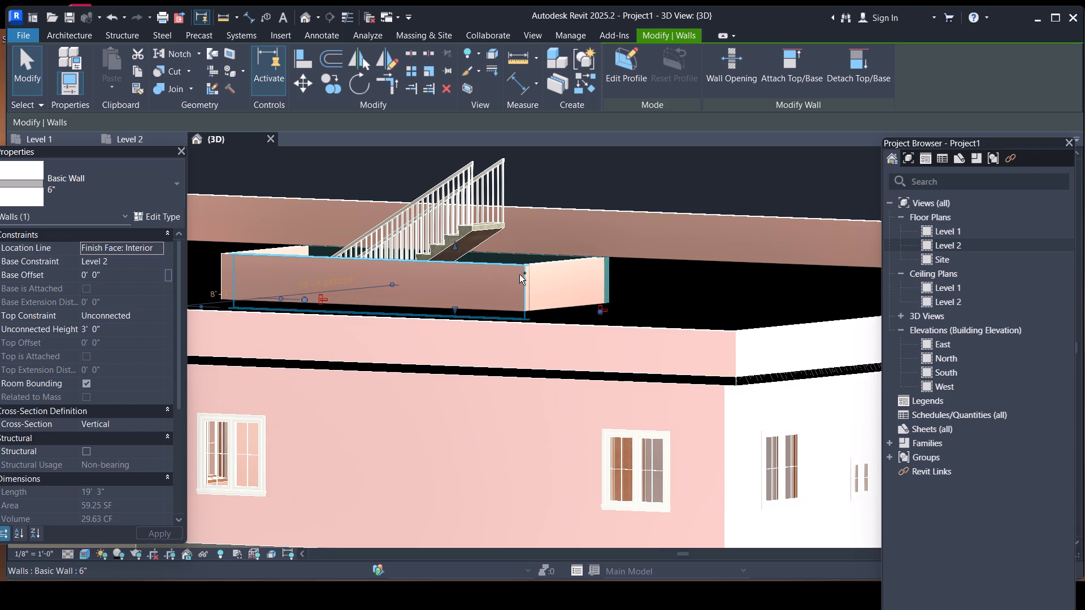
ctrl+click(523, 273)
ctrl+click(565, 260)
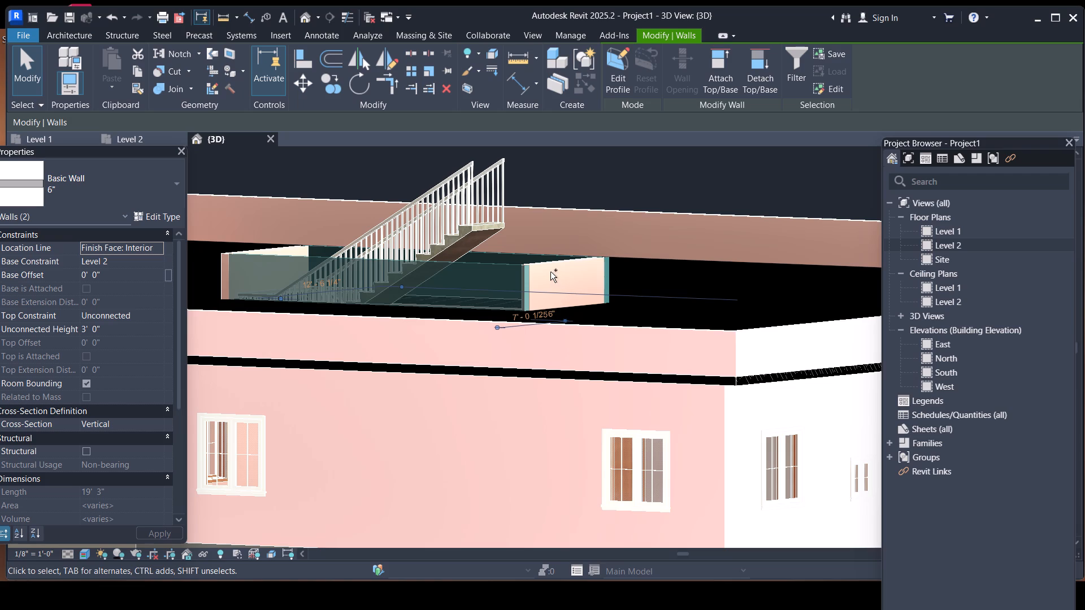
ctrl+click(540, 262)
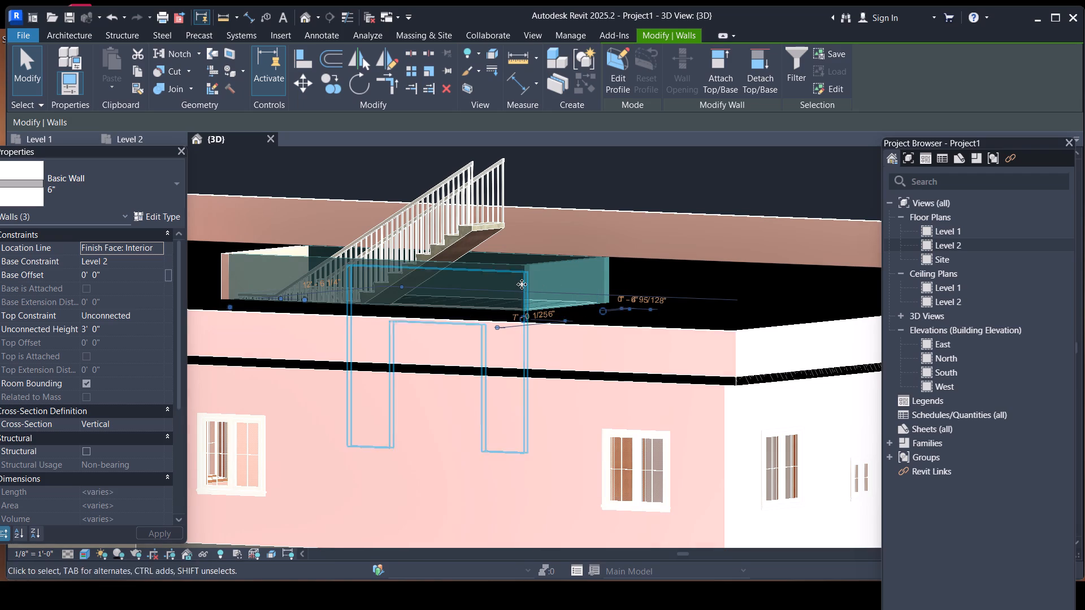
ctrl+middle_drag(522, 284, 692, 307)
shift+middle_drag(653, 307, 808, 297)
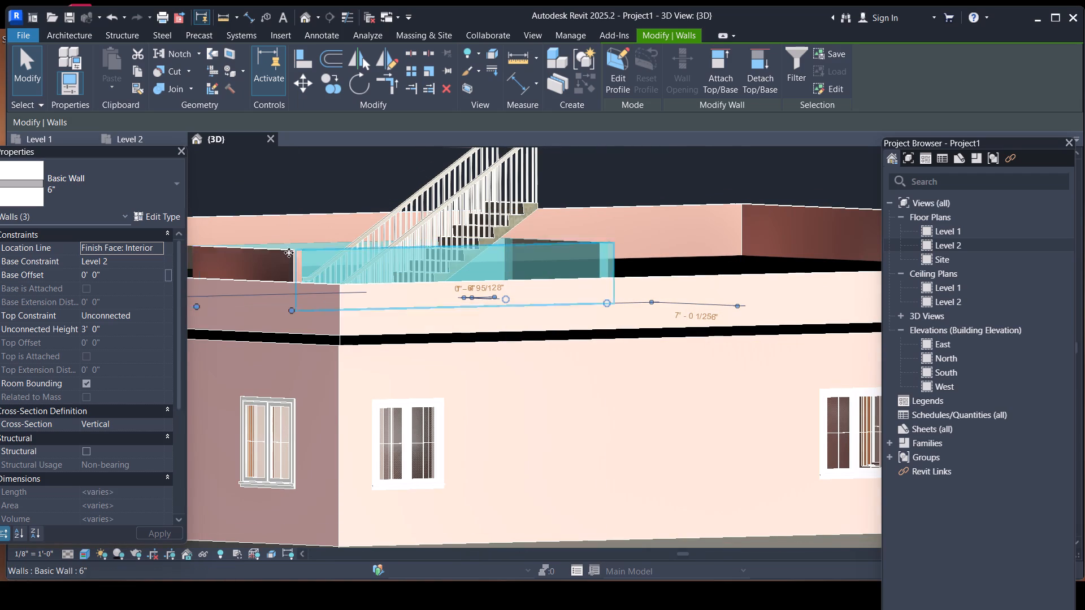
scroll(289, 238, down, 8)
ctrl+middle_drag(311, 234, 311, 239)
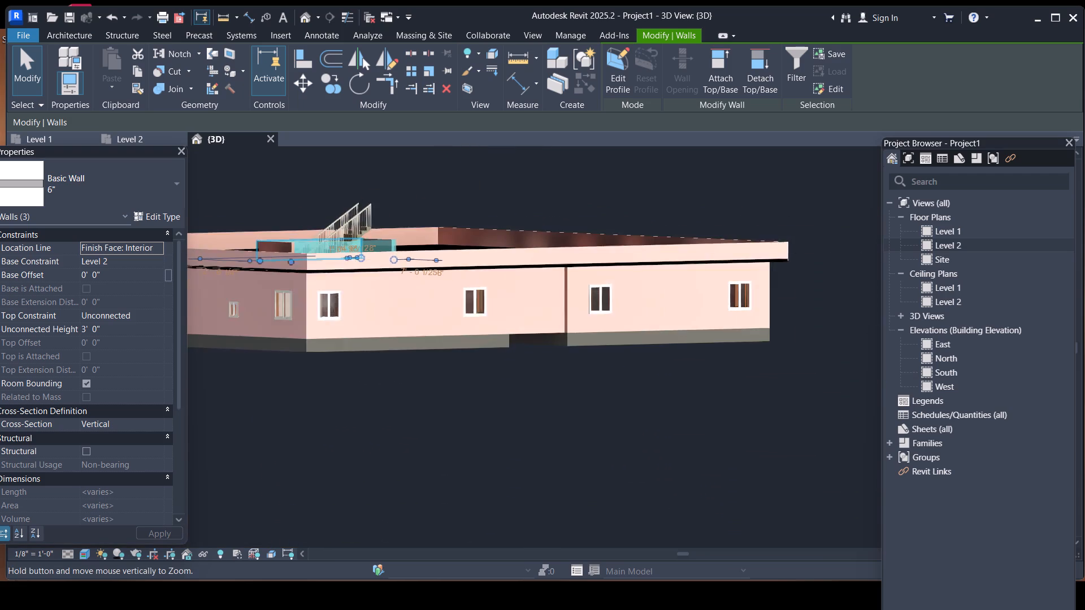
ctrl+middle_drag(311, 239, 318, 282)
scroll(372, 247, down, 3)
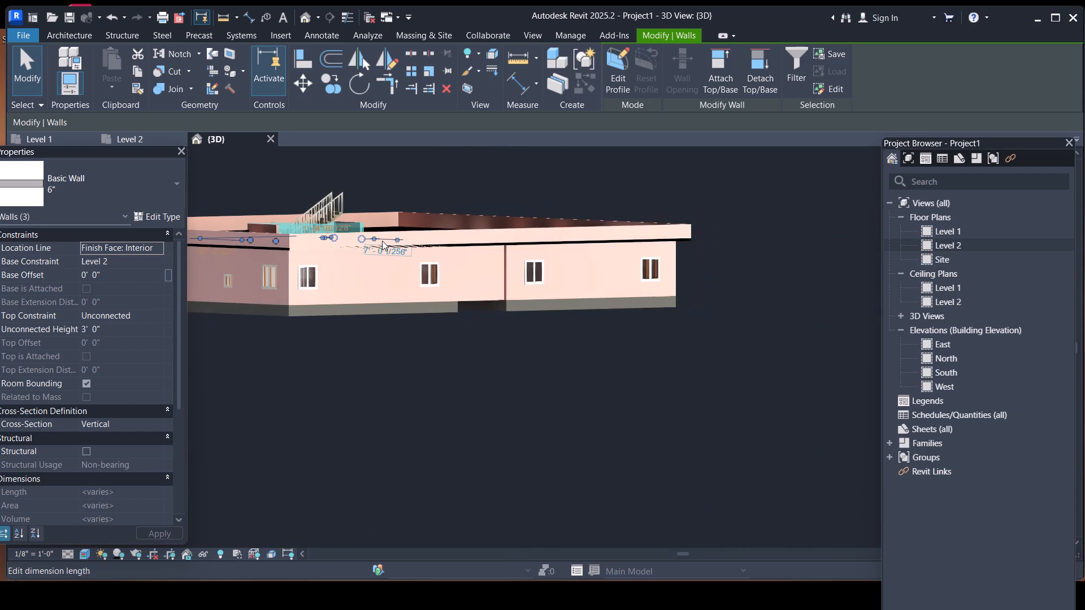
scroll(373, 239, up, 3)
shift+middle_drag(389, 235, 531, 253)
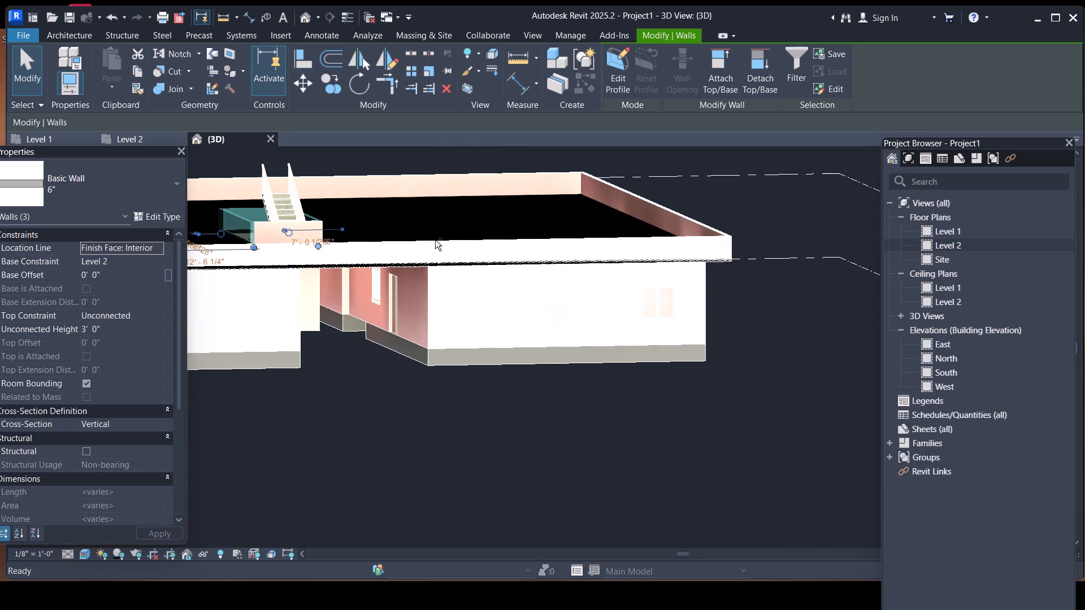
middle_drag(331, 210, 351, 308)
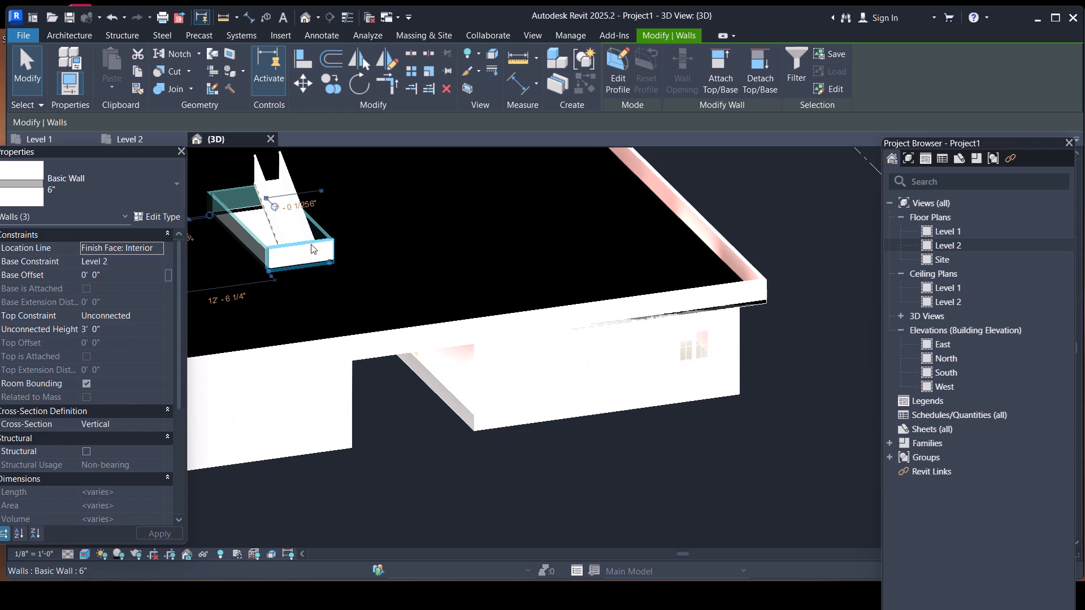
ctrl+click(311, 244)
scroll(389, 226, down, 4)
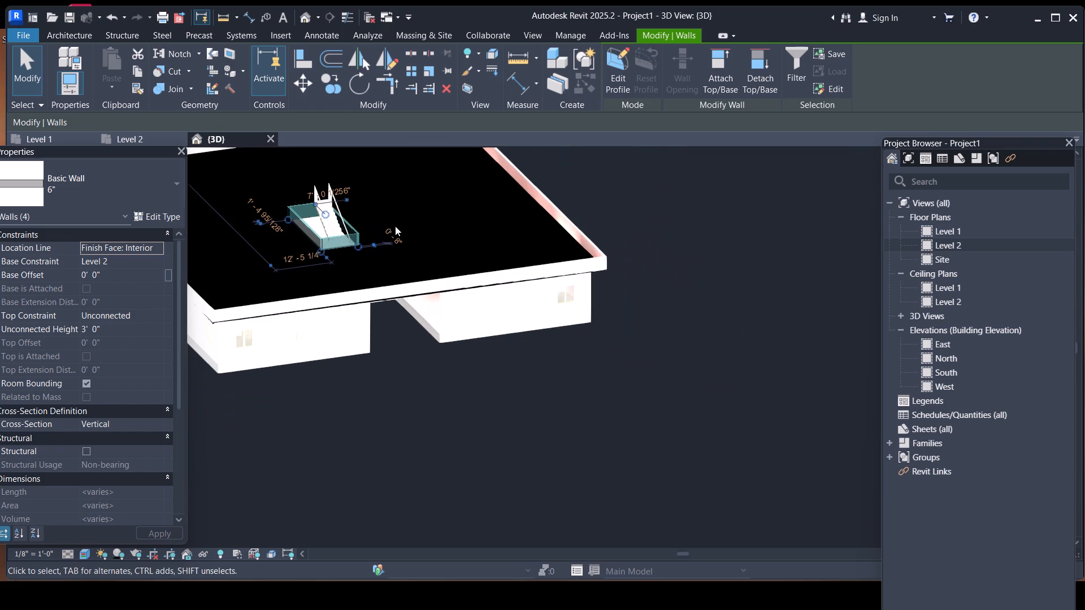
scroll(395, 226, down, 4)
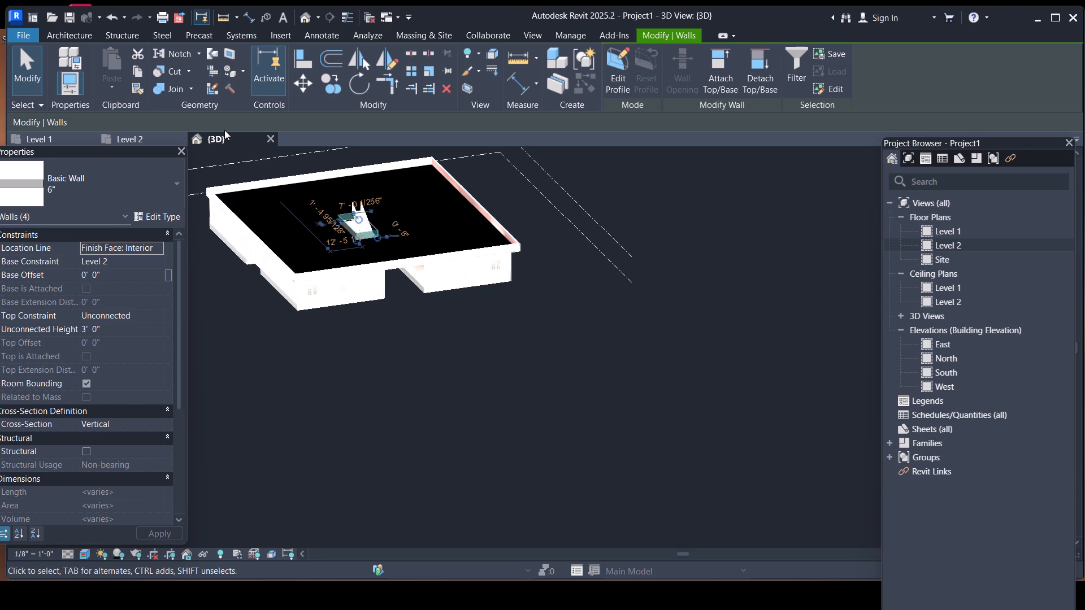
click(108, 326)
key(BackSpace)
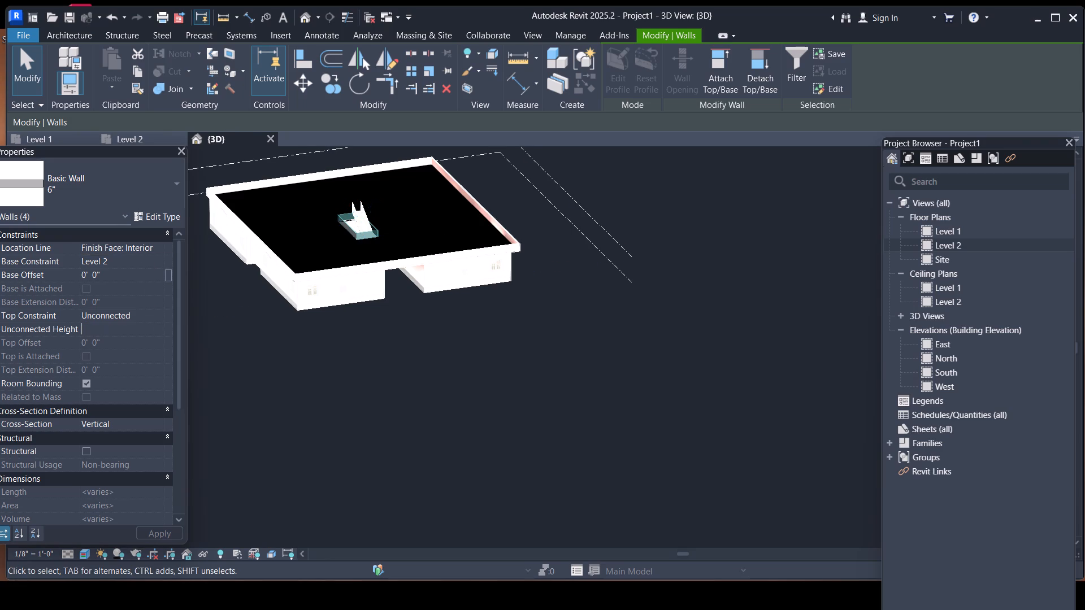
text(10)
key(apostrophe)
key(Return)
scroll(363, 212, up, 2)
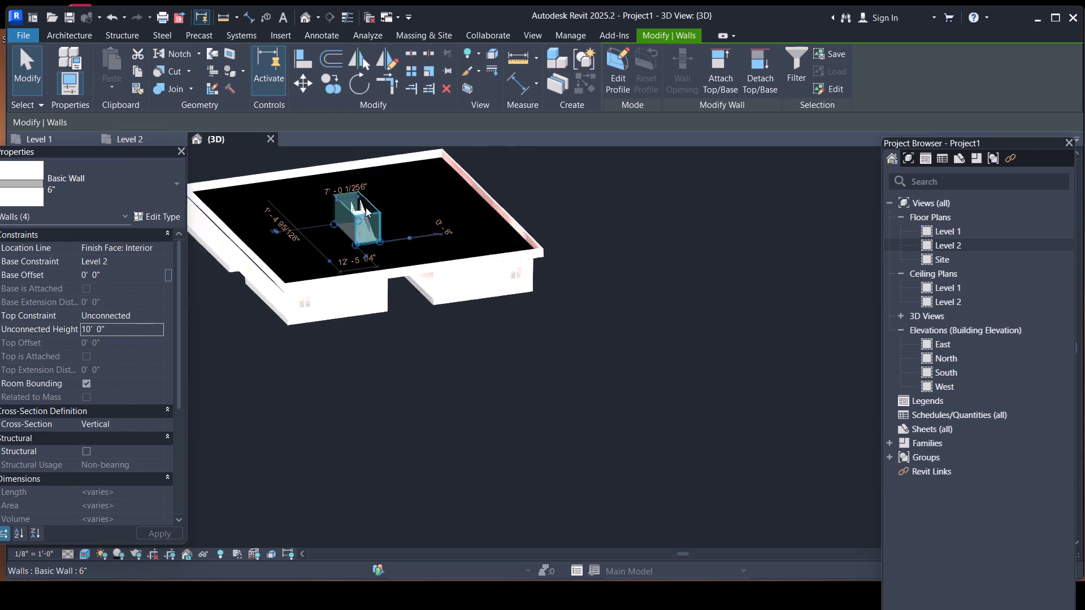
scroll(366, 207, up, 13)
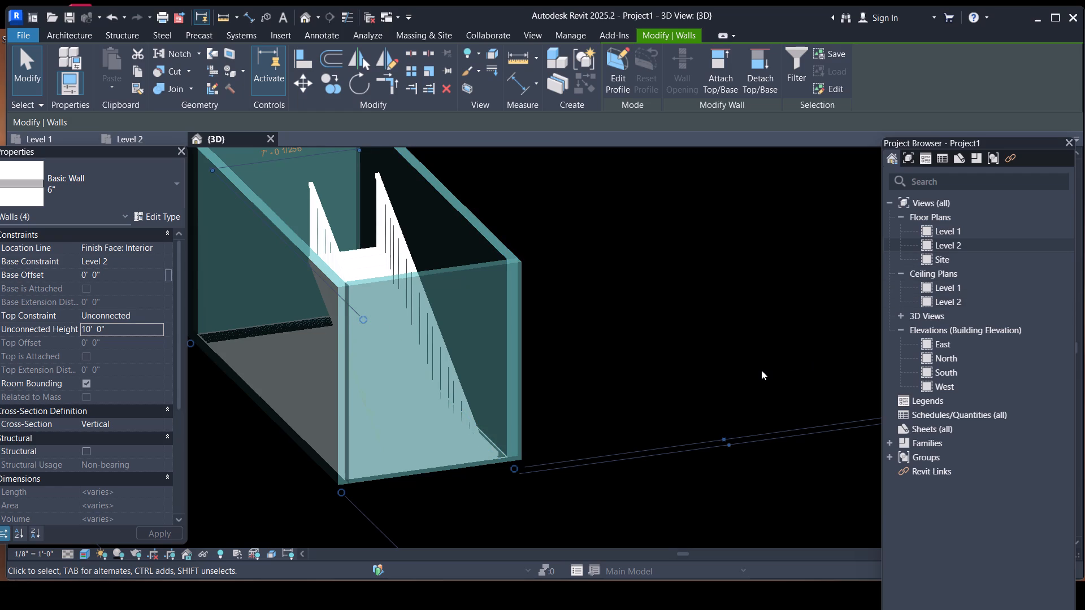
key(Escape)
Examine the stair enclosure walls on the roof and the building's exterior in 3D from several angles and distances.
scroll(547, 356, down, 2)
scroll(605, 343, down, 2)
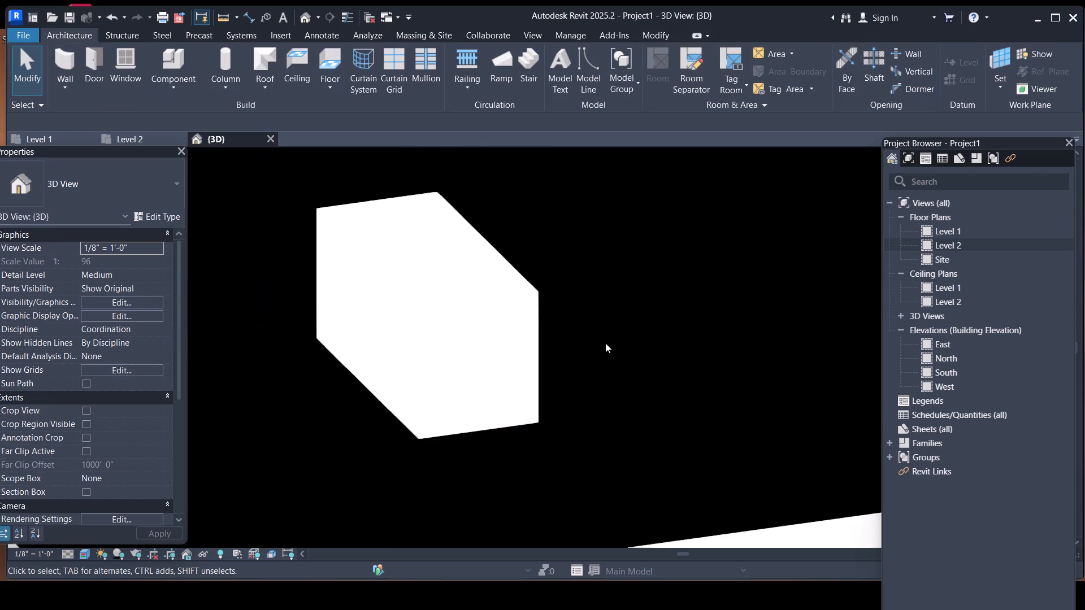
scroll(605, 343, down, 11)
shift+middle_drag(633, 429, 657, 390)
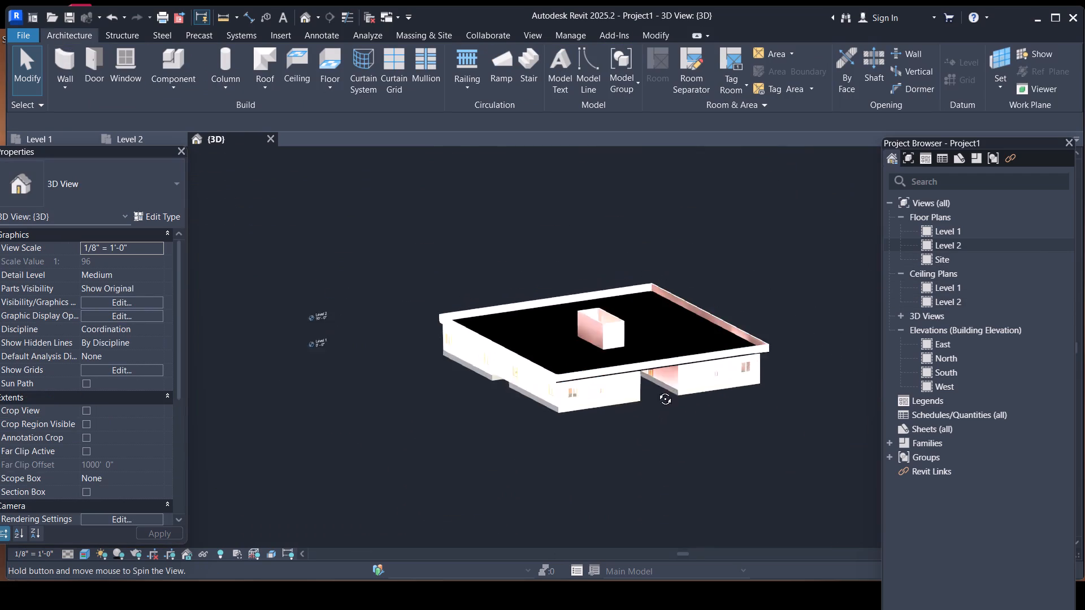
shift+middle_drag(657, 390, 707, 320)
scroll(634, 374, up, 3)
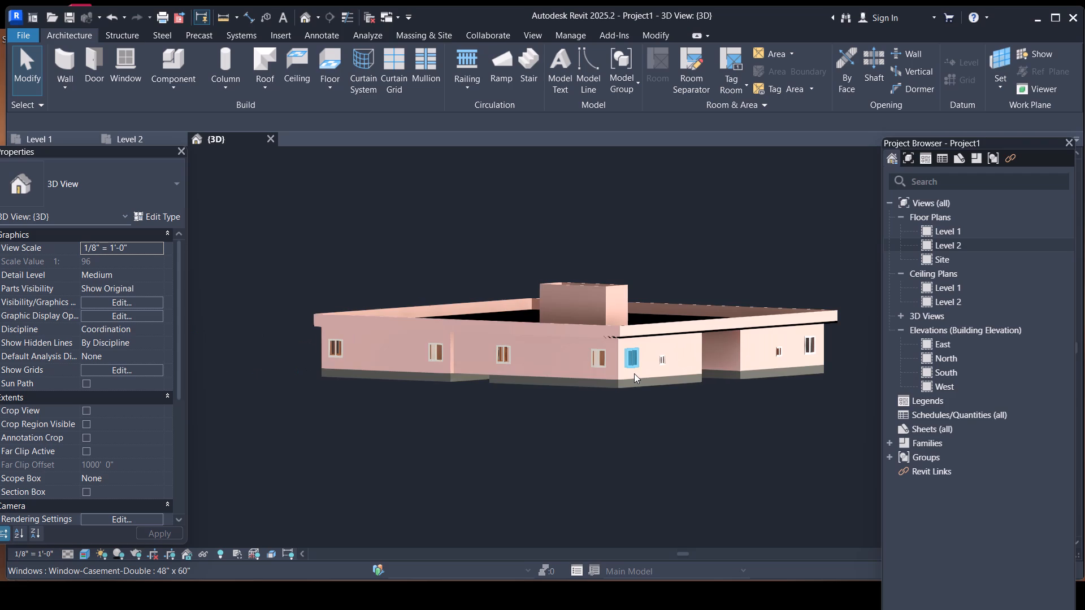
scroll(650, 361, up, 1)
middle_drag(657, 430, 640, 417)
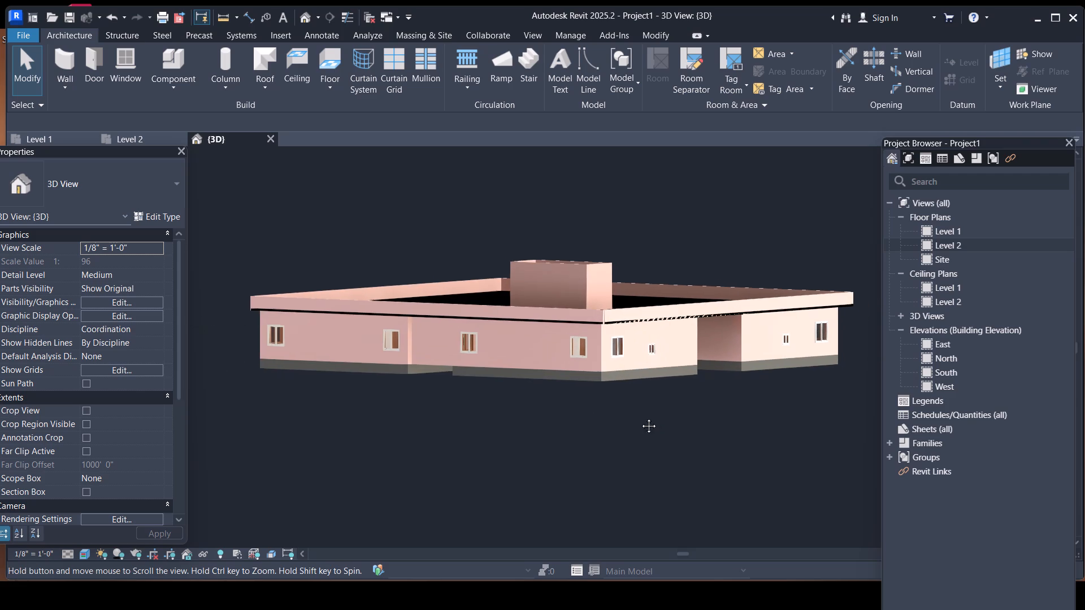
middle_drag(640, 417, 634, 413)
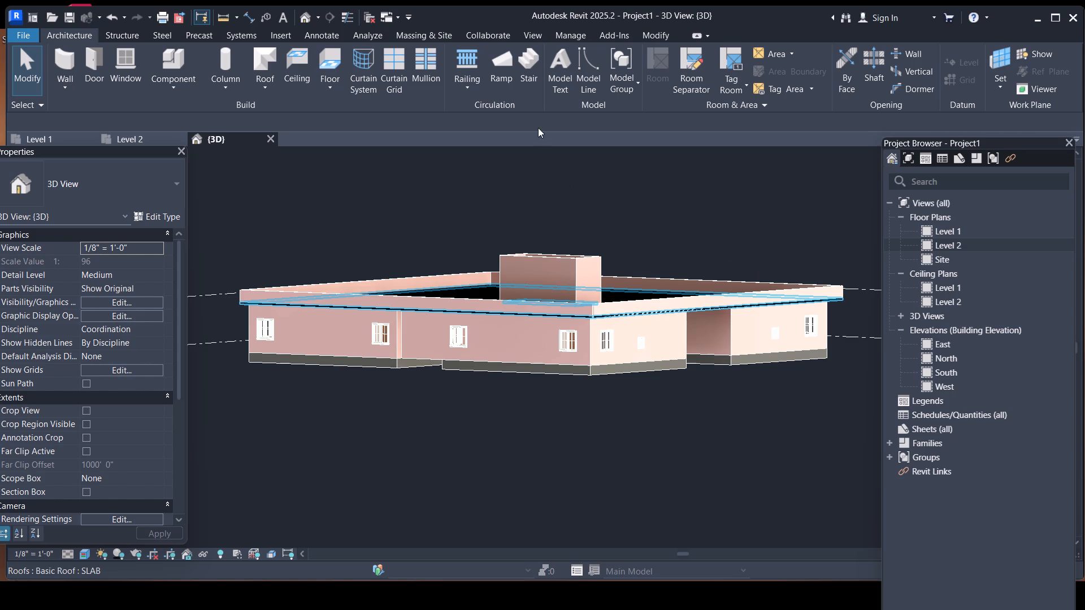
scroll(555, 259, up, 2)
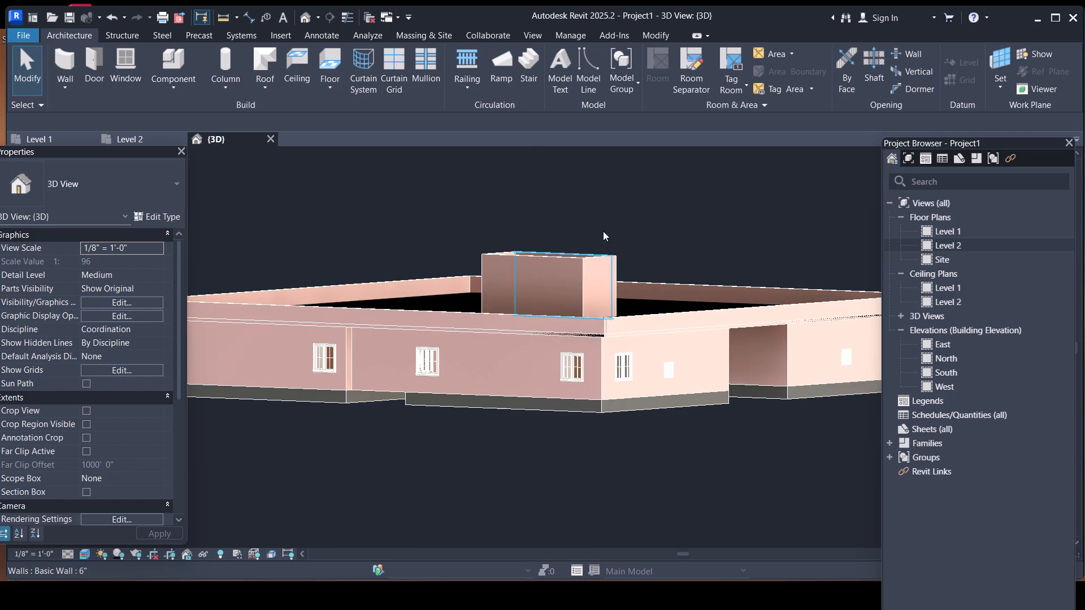
scroll(884, 250, down, 5)
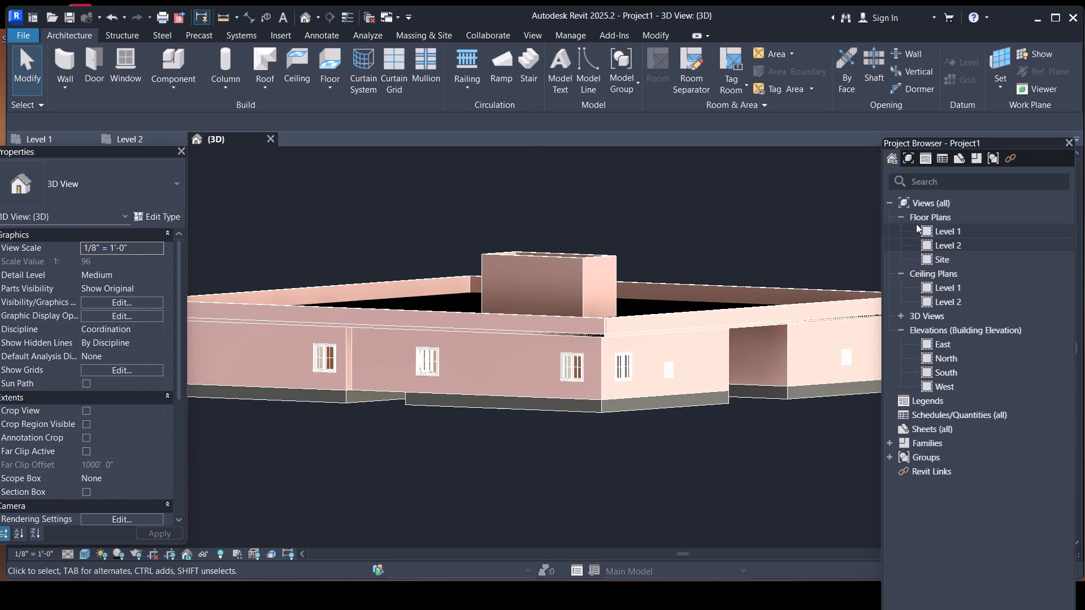
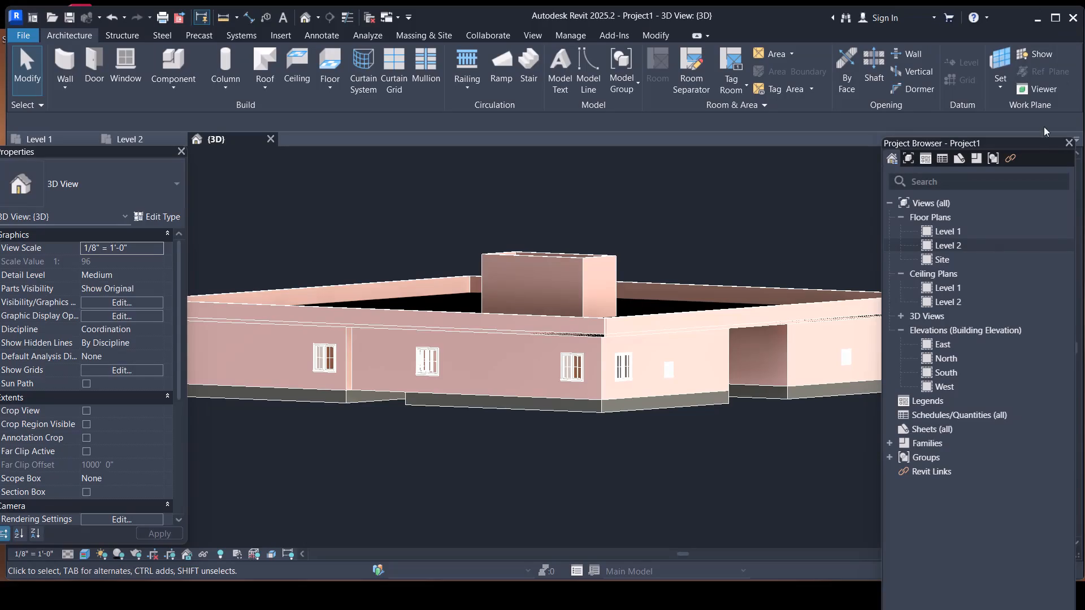
On Level 2, sketch a rectangular SLAB roof footprint, about 12'-6" by 23'-6", with a 2' offset outside the stair enclosure's 6" walls.
double_click(992, 249)
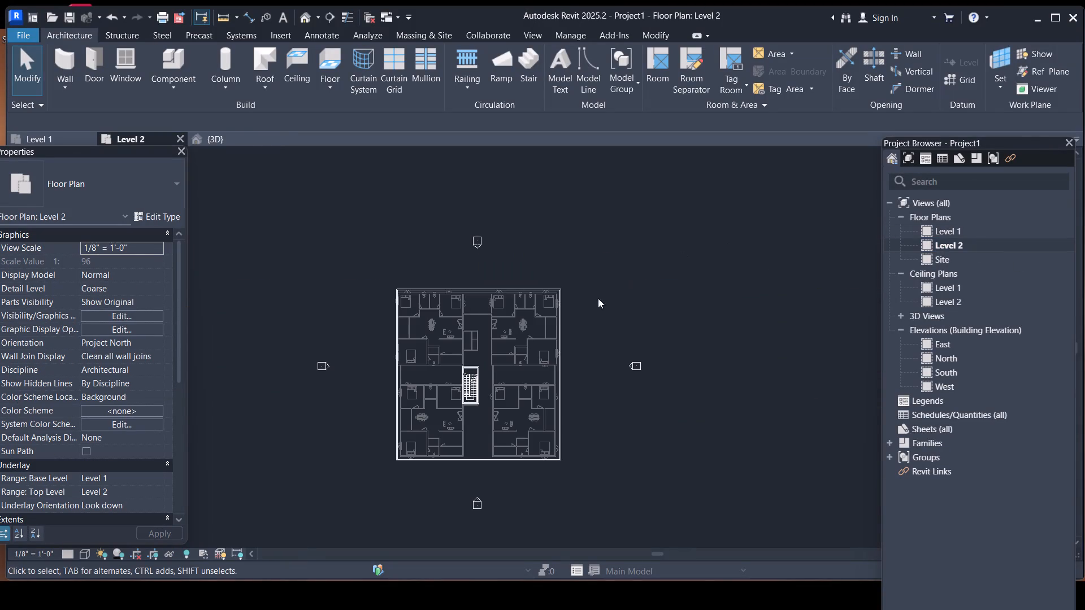
scroll(464, 386, up, 8)
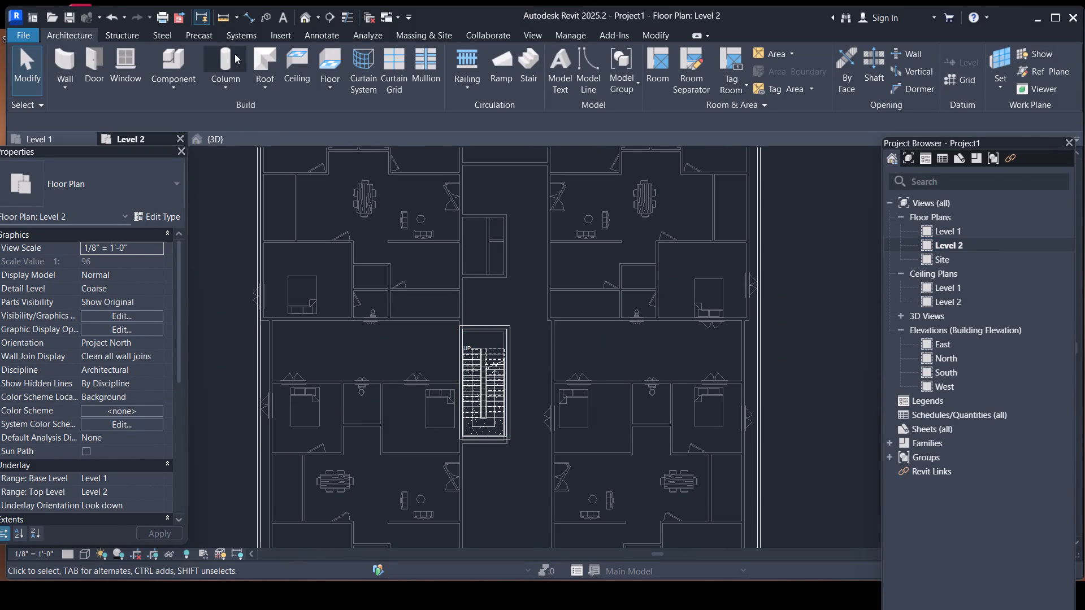
click(270, 88)
click(302, 114)
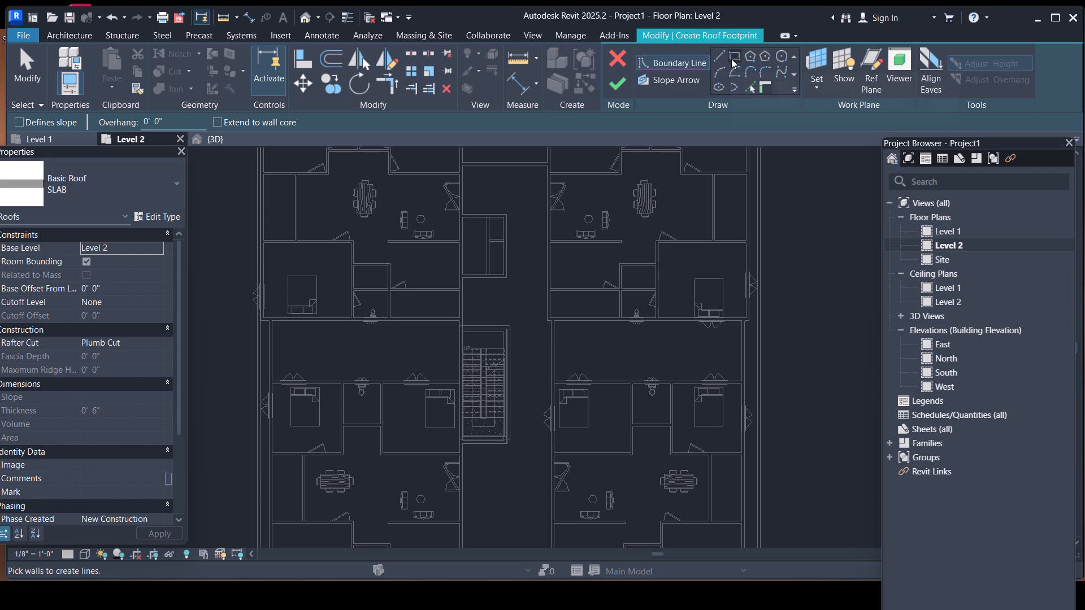
click(732, 59)
click(203, 127)
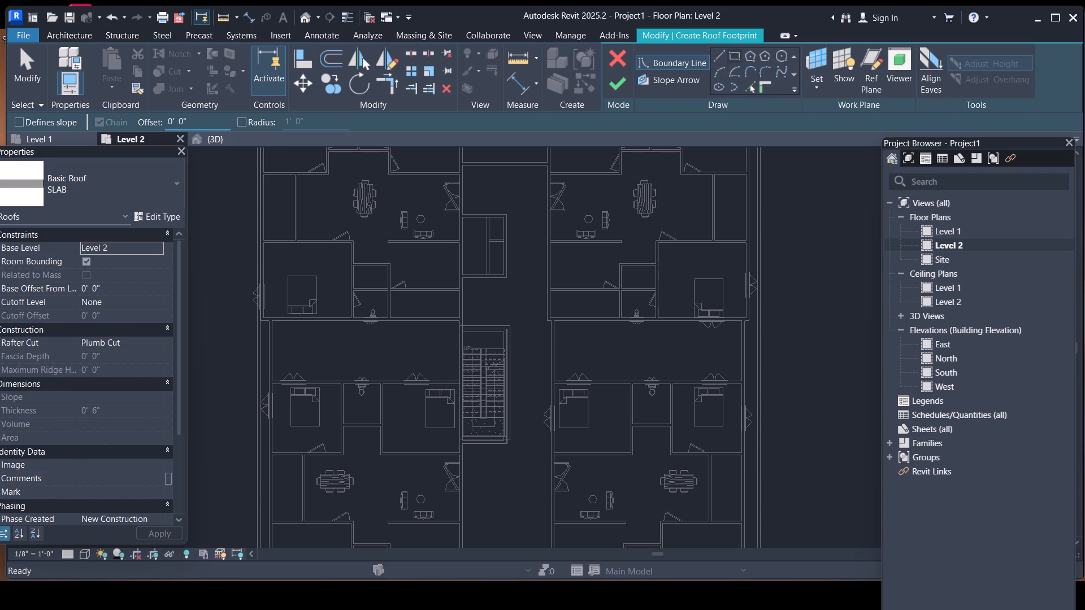
key(BackSpace)
key(BackSpace)
key(BackSpace)
key(BackSpace)
key(BackSpace)
key(BackSpace)
key(BackSpace)
key(BackSpace)
key(BackSpace)
key(BackSpace)
key(BackSpace)
key(BackSpace)
key(BackSpace)
key(2)
key(apostrophe)
scroll(510, 328, up, 10)
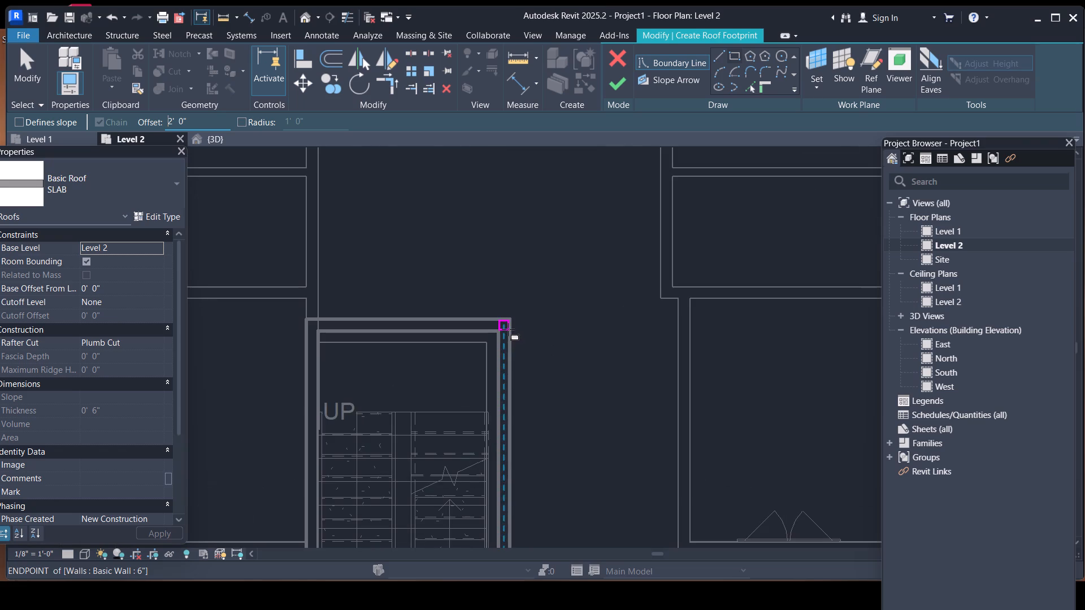
click(513, 317)
scroll(437, 402, down, 4)
middle_drag(437, 400, 465, 356)
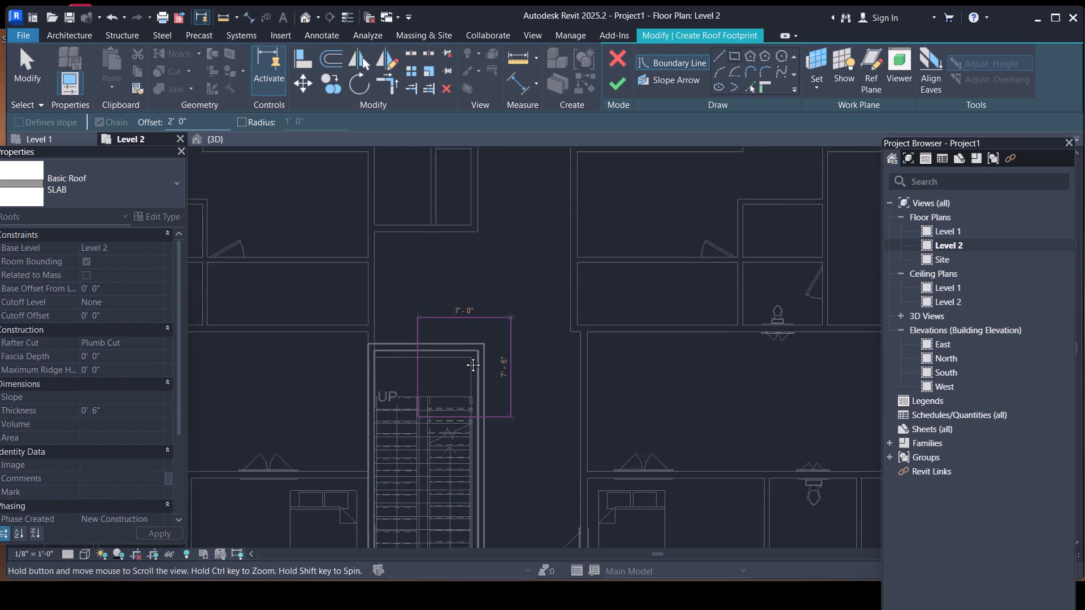
middle_drag(465, 356, 531, 230)
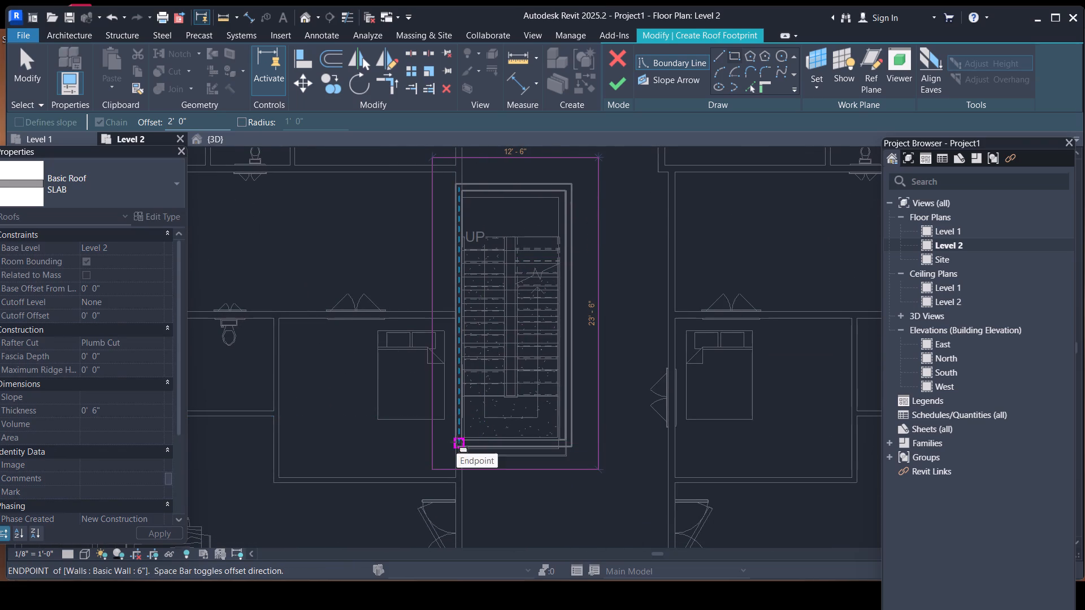
click(455, 443)
Finish the stair enclosure's roof footprint and attach the highlighted enclosure walls to the new roof.
click(621, 88)
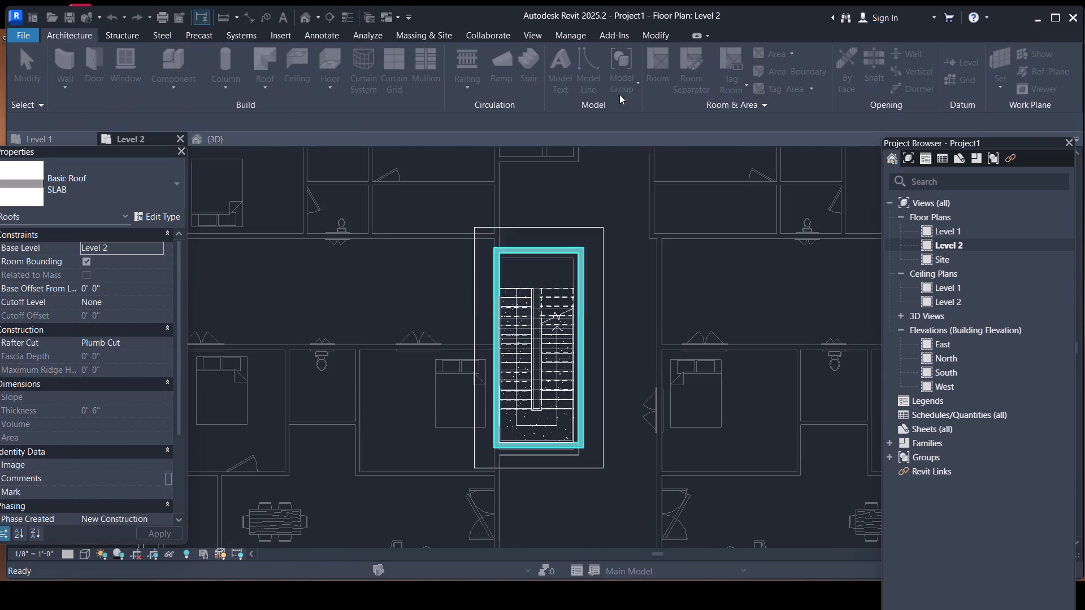
click(594, 313)
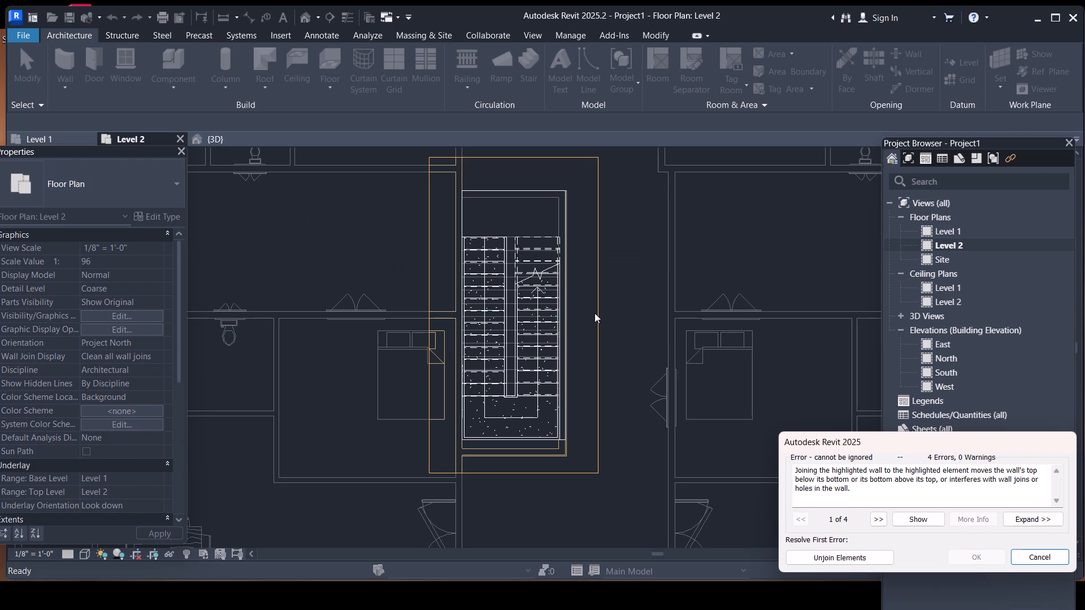
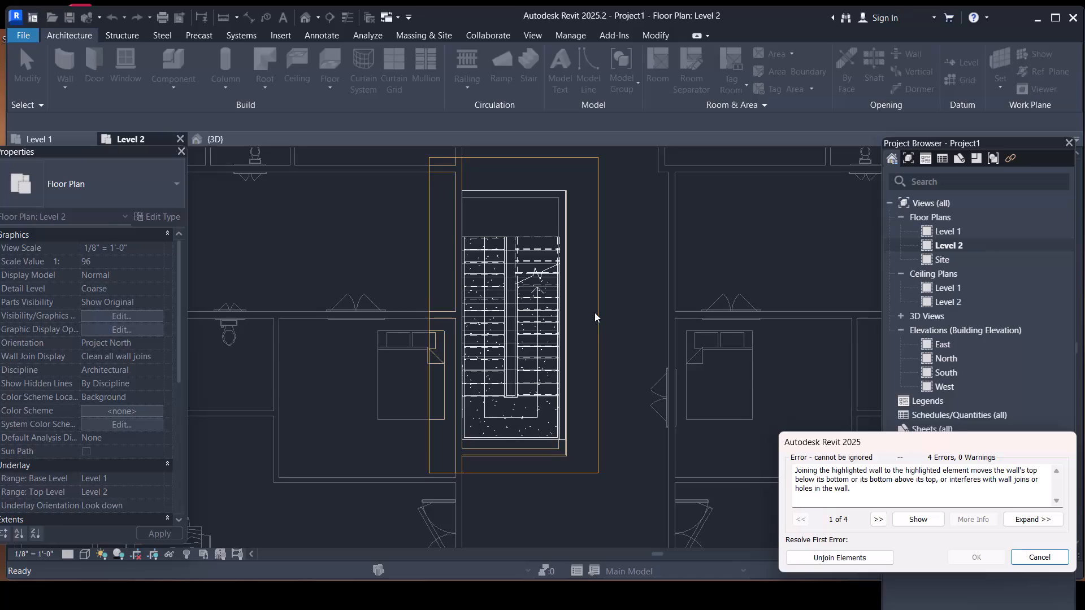
Resolve the wall-to-roof joining errors by unjoining the highlighted elements to complete the stair enclosure roof.
click(858, 557)
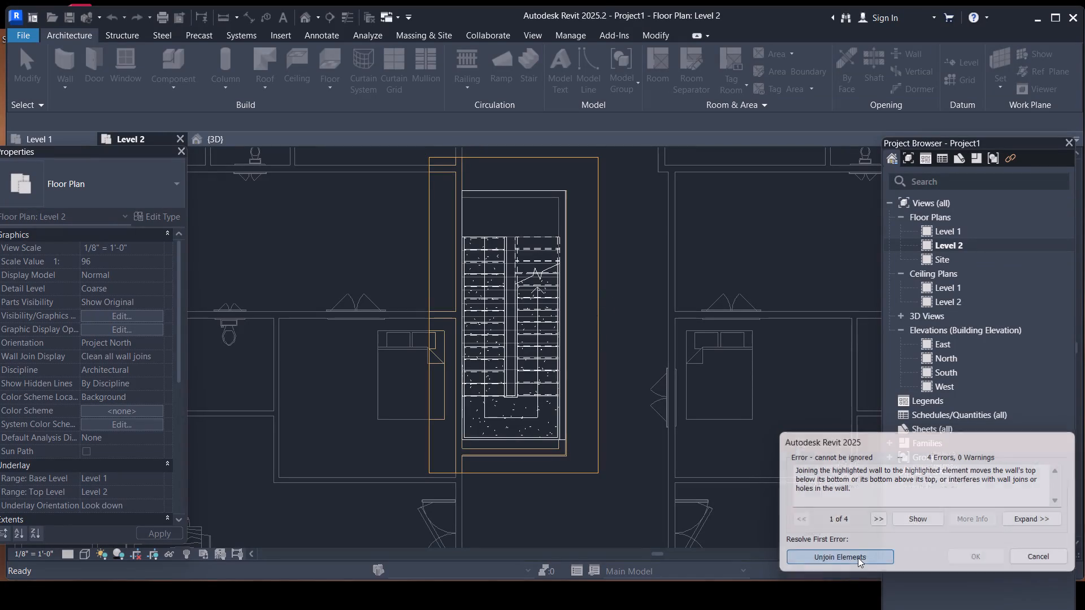
scroll(622, 325, down, 2)
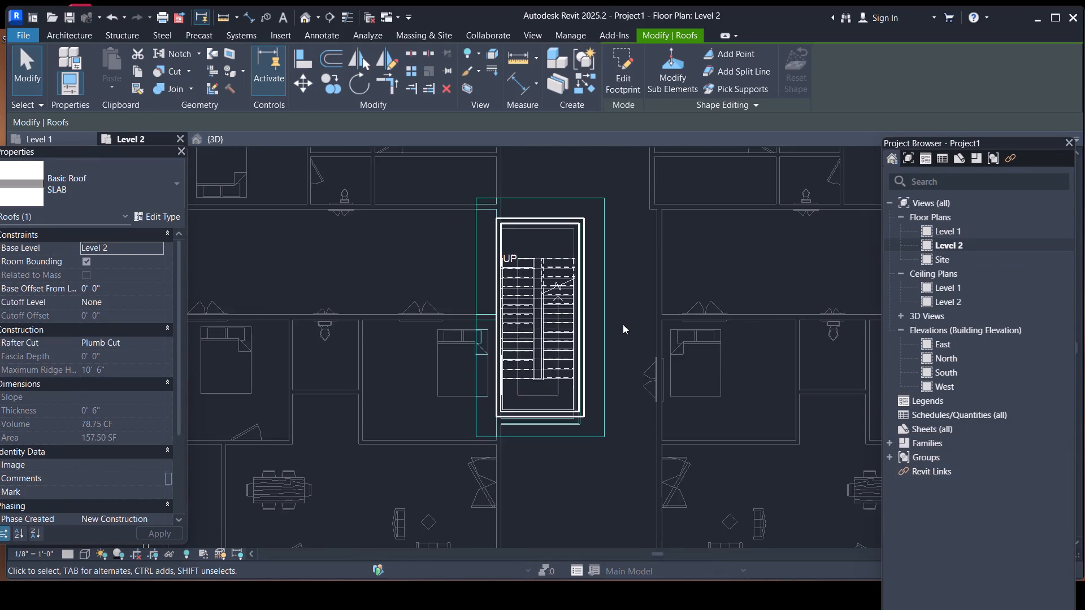
scroll(623, 324, down, 3)
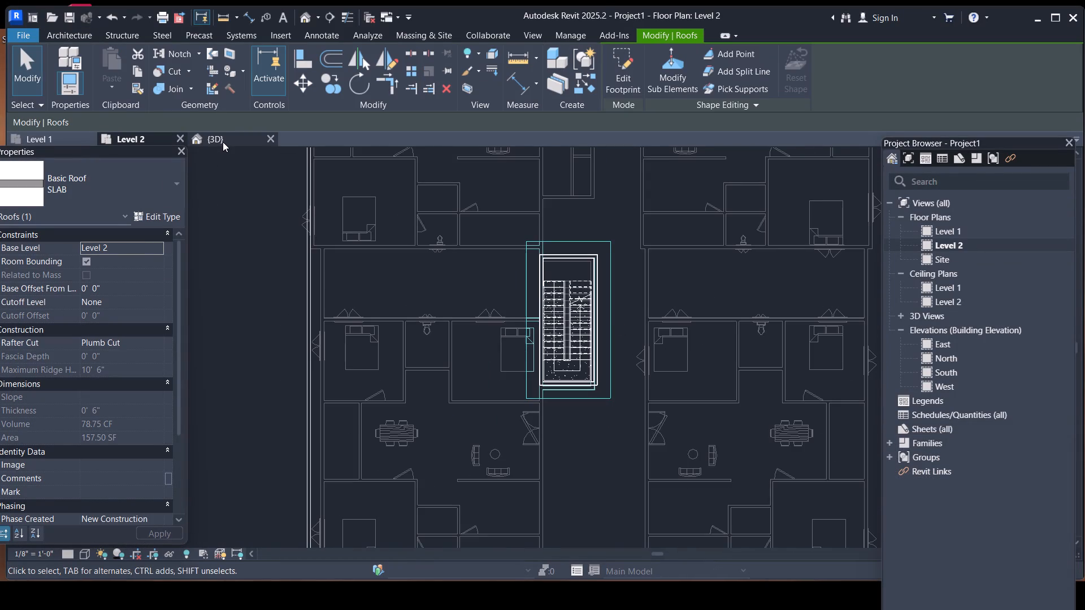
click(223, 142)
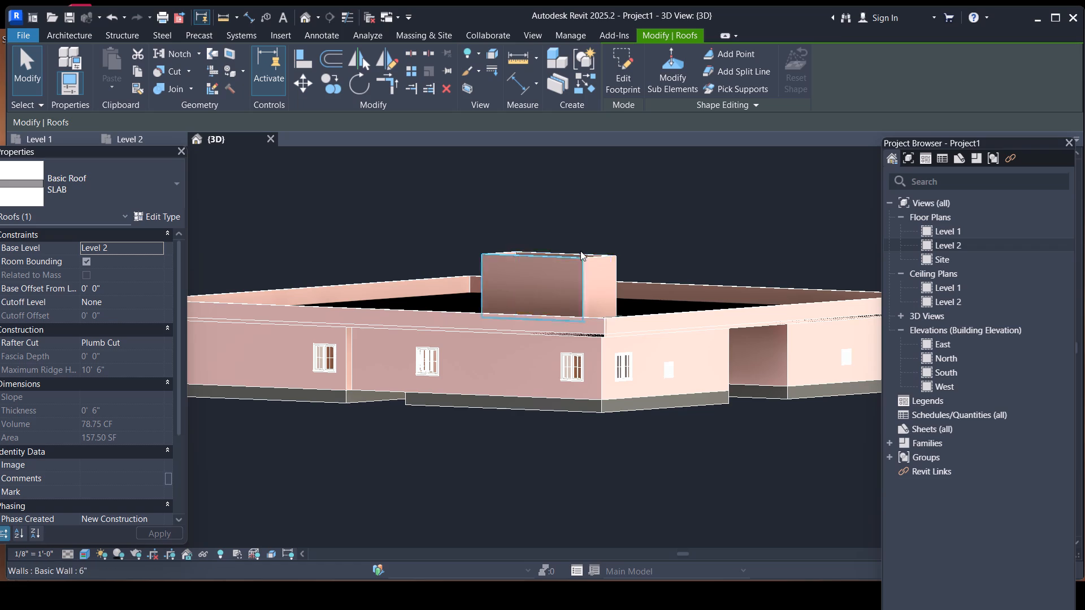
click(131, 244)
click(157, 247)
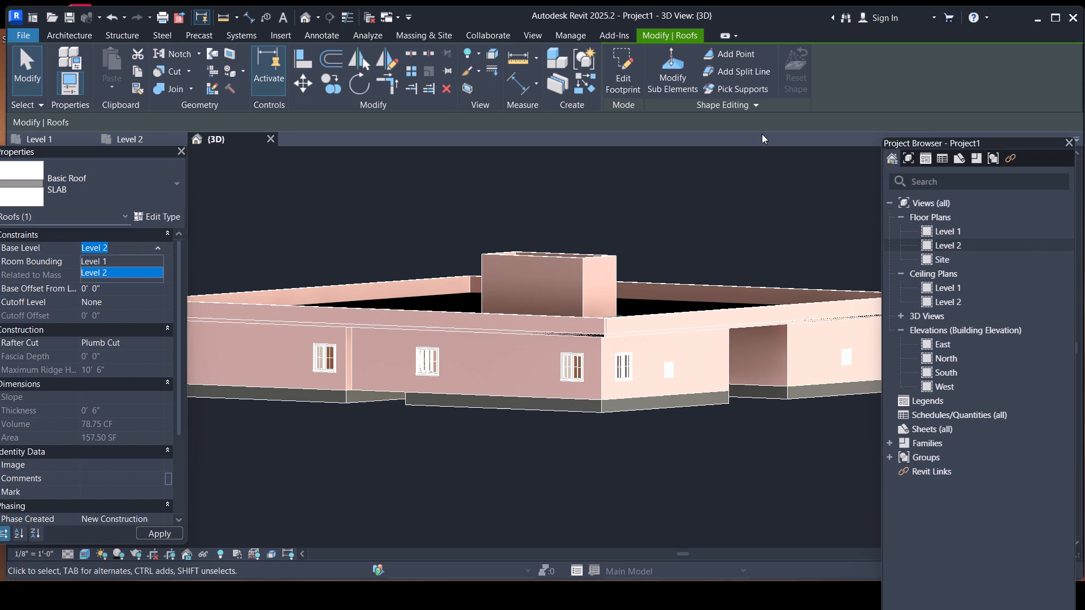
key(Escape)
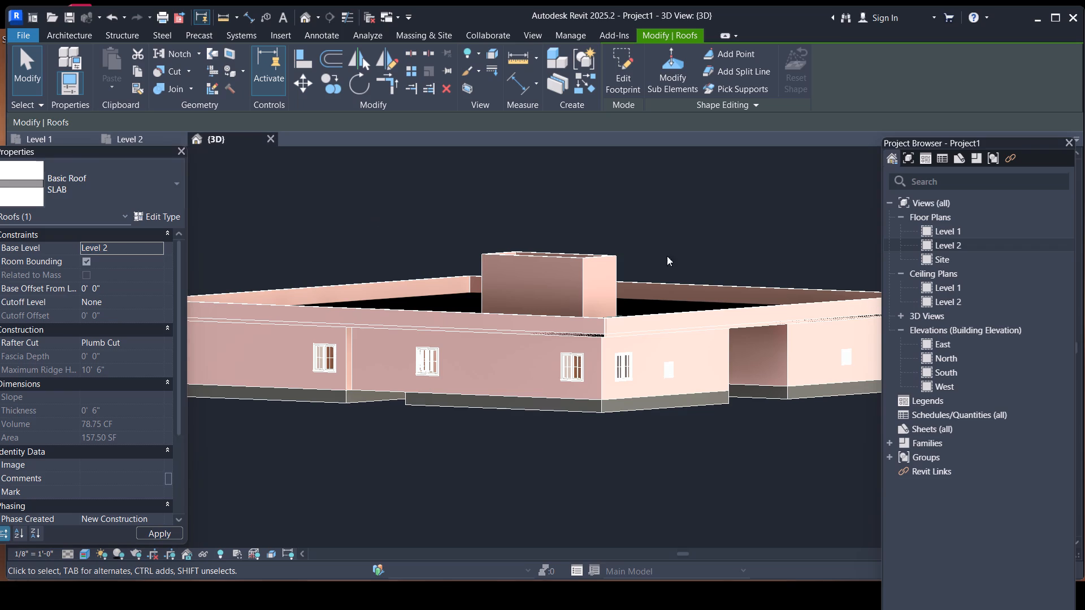
Open the South elevation view and clear the roof selection.
double_click(947, 376)
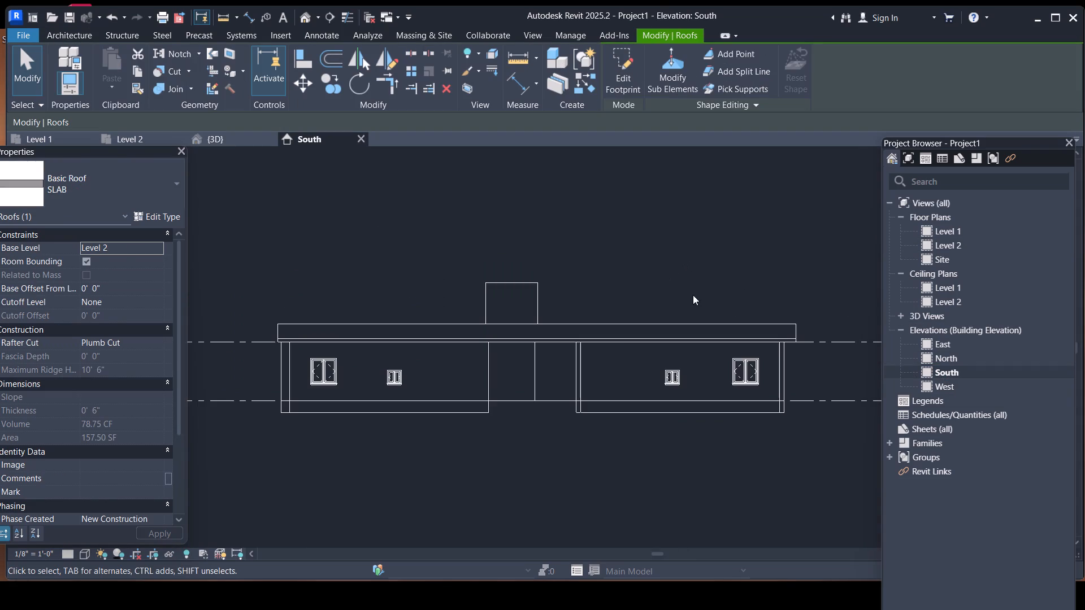
middle_drag(834, 328, 756, 342)
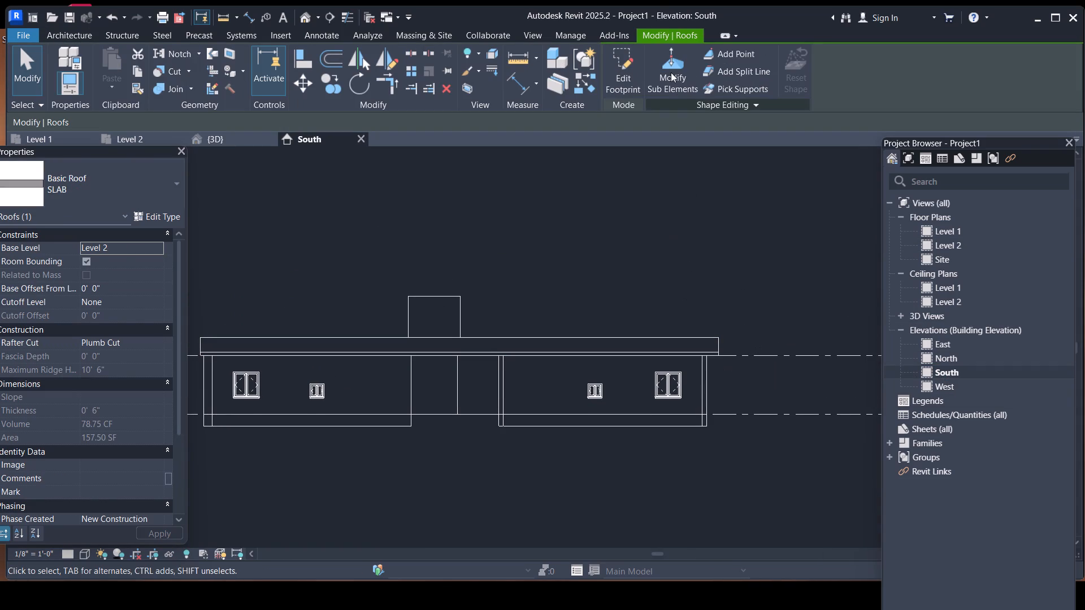
key(Escape)
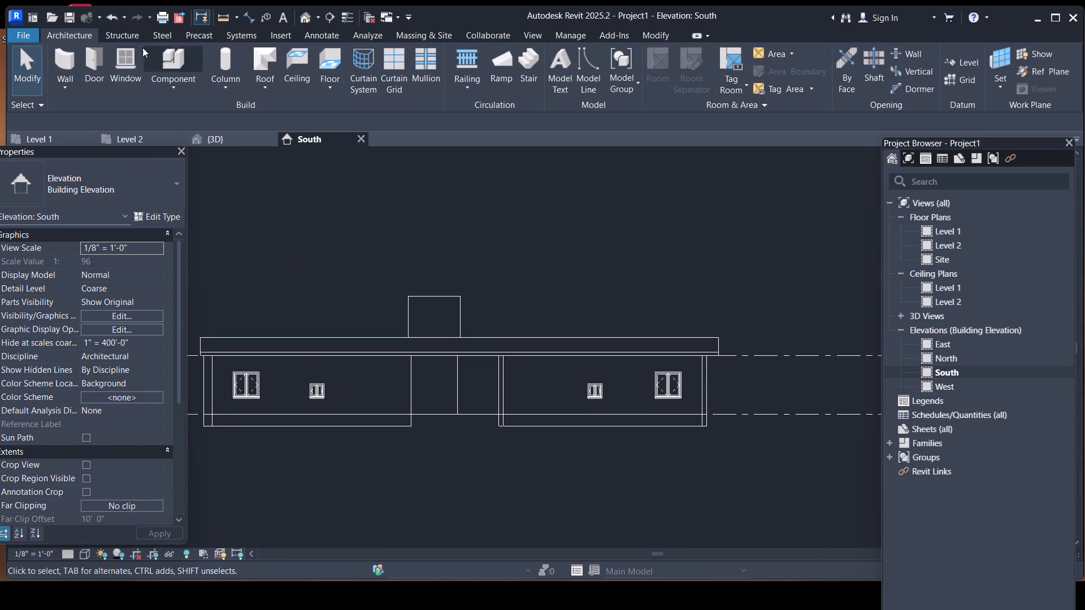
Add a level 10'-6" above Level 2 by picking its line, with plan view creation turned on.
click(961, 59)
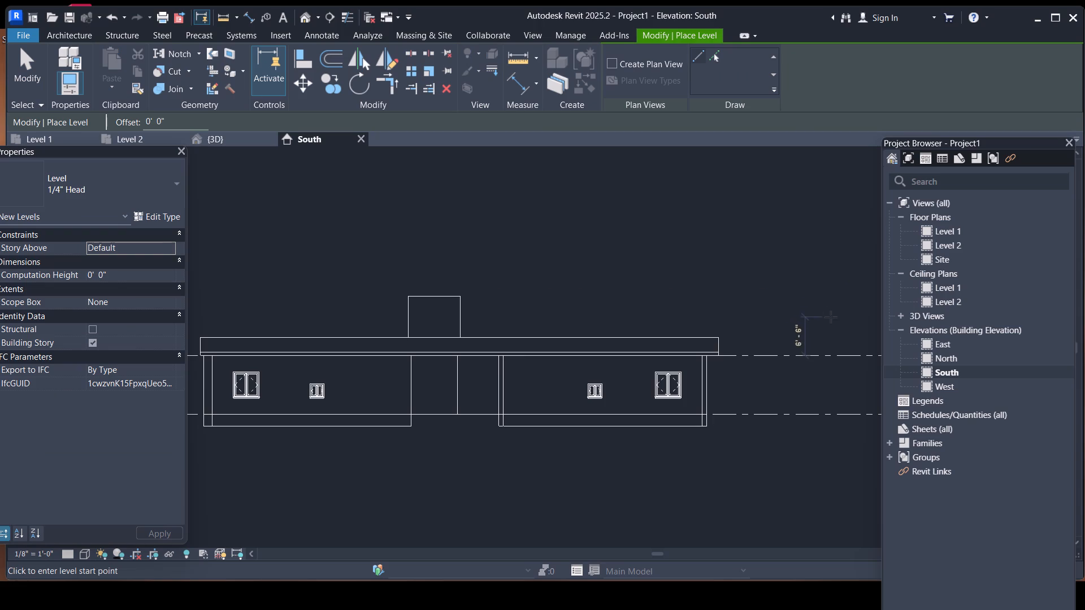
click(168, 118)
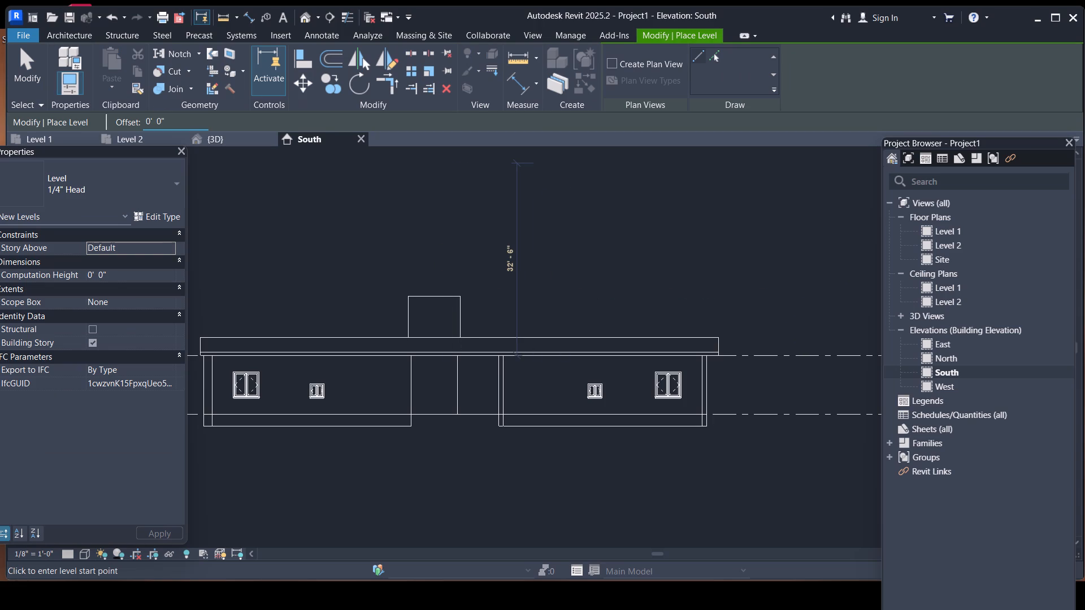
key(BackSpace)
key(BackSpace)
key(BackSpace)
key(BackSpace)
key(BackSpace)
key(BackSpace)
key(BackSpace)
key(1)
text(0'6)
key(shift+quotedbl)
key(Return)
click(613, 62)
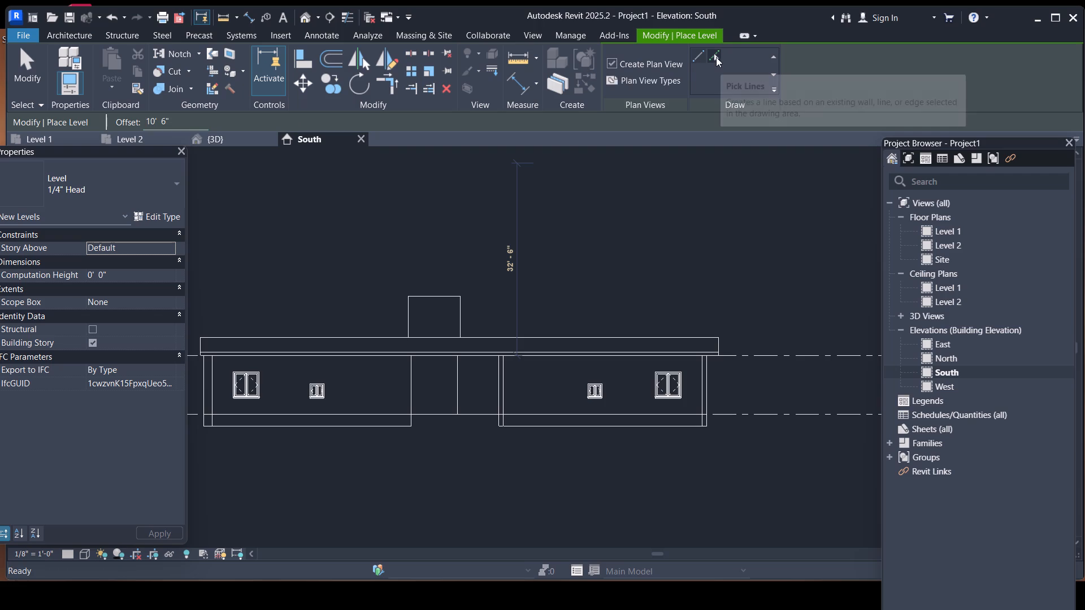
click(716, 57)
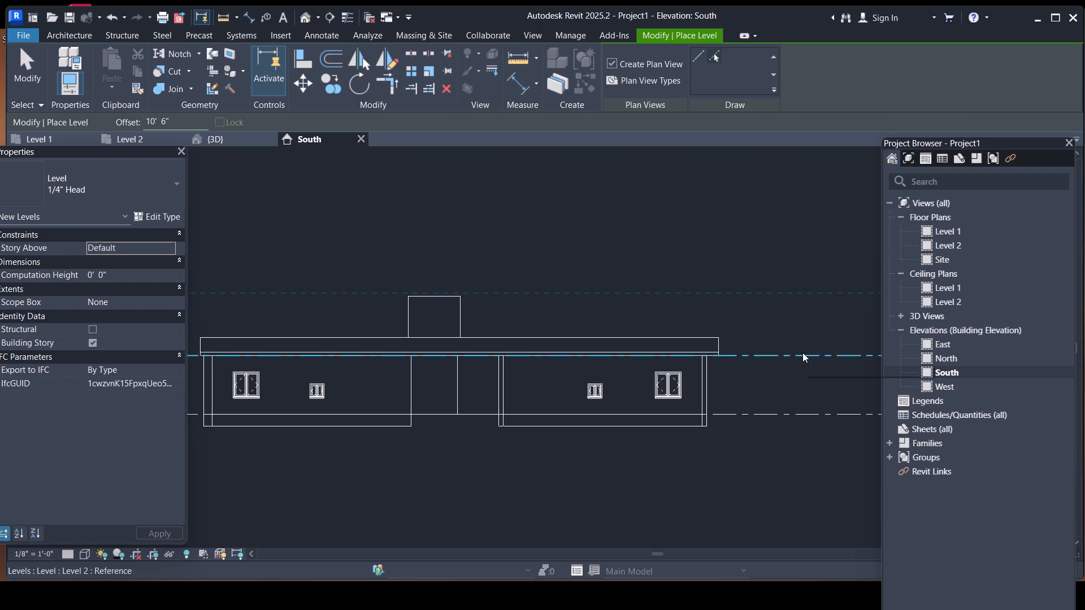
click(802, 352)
Examine the new level's height against the top of the stair enclosure walls.
scroll(452, 298, up, 8)
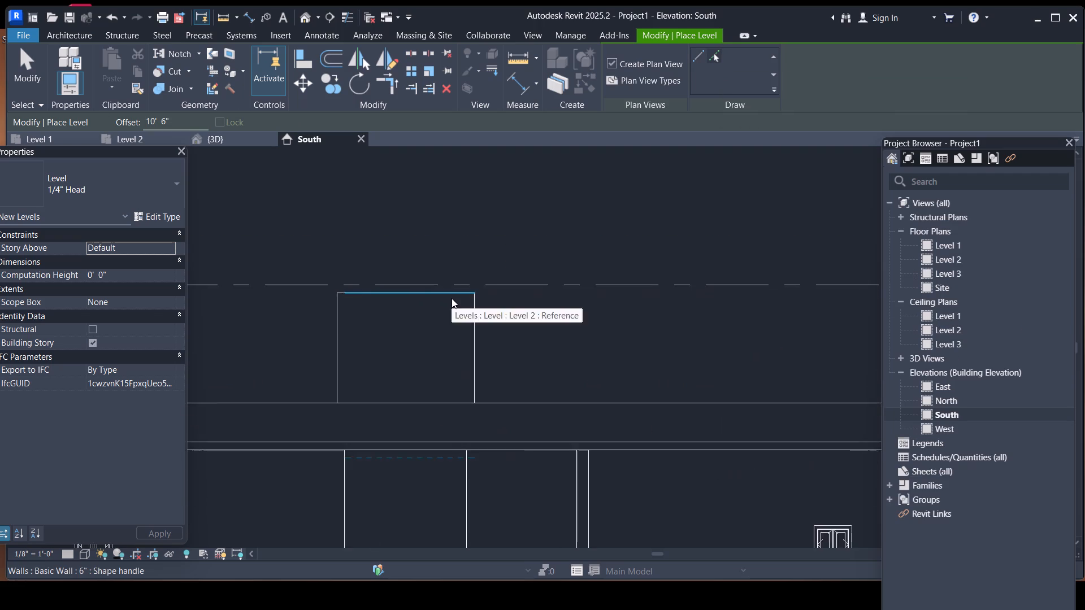
scroll(452, 298, up, 2)
scroll(487, 251, down, 11)
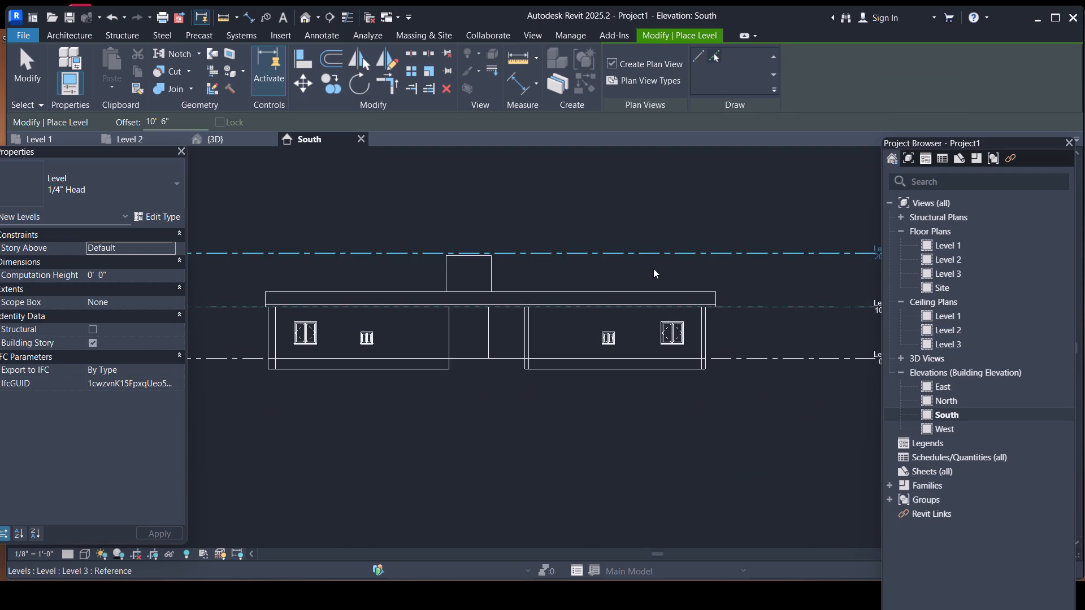
scroll(731, 287, up, 5)
scroll(731, 286, down, 3)
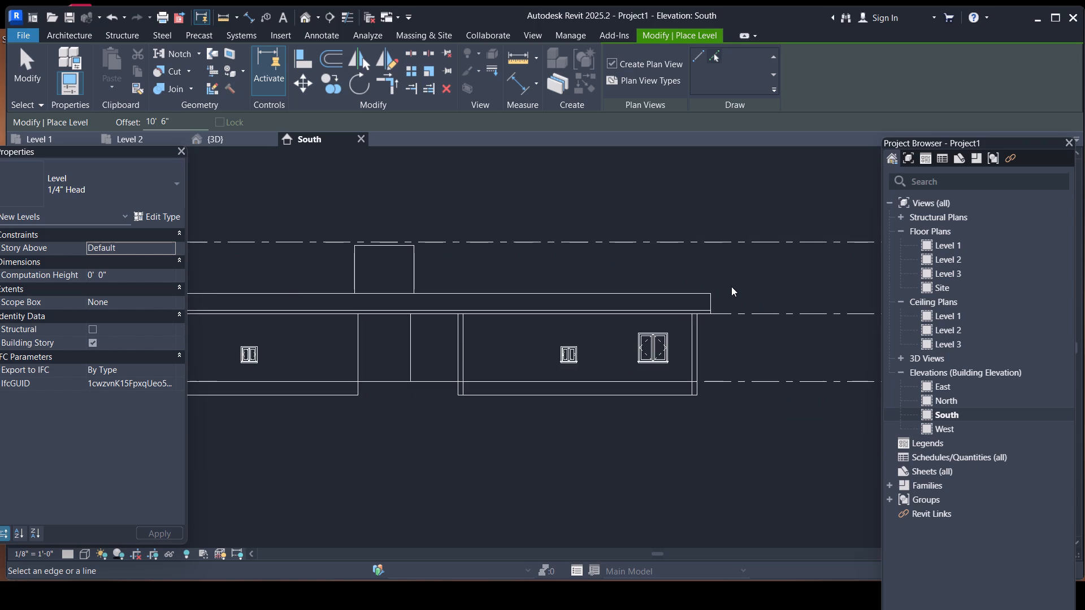
scroll(704, 306, up, 3)
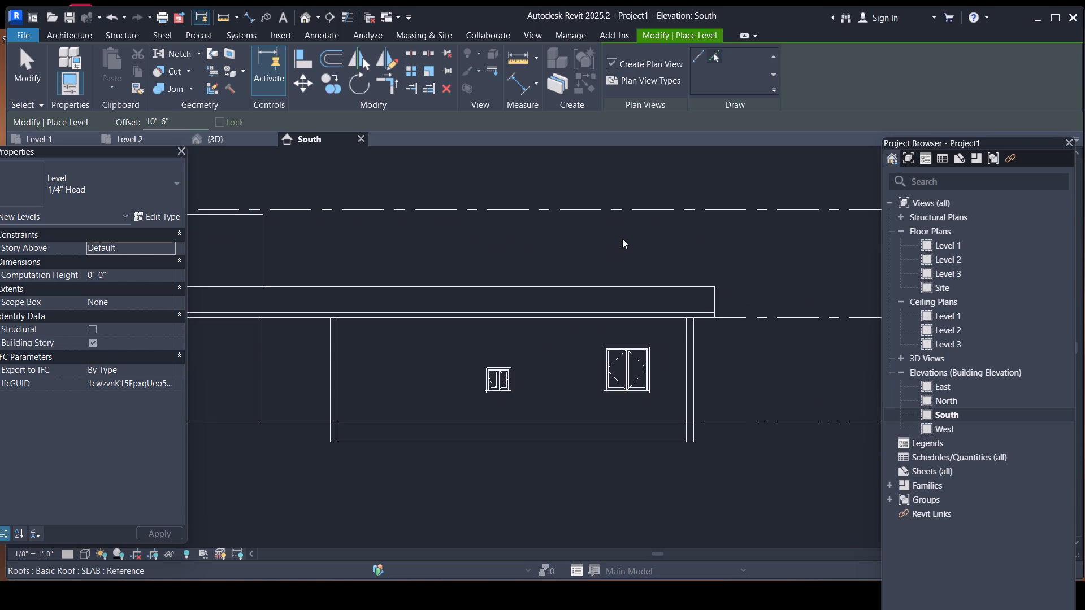
scroll(622, 238, down, 3)
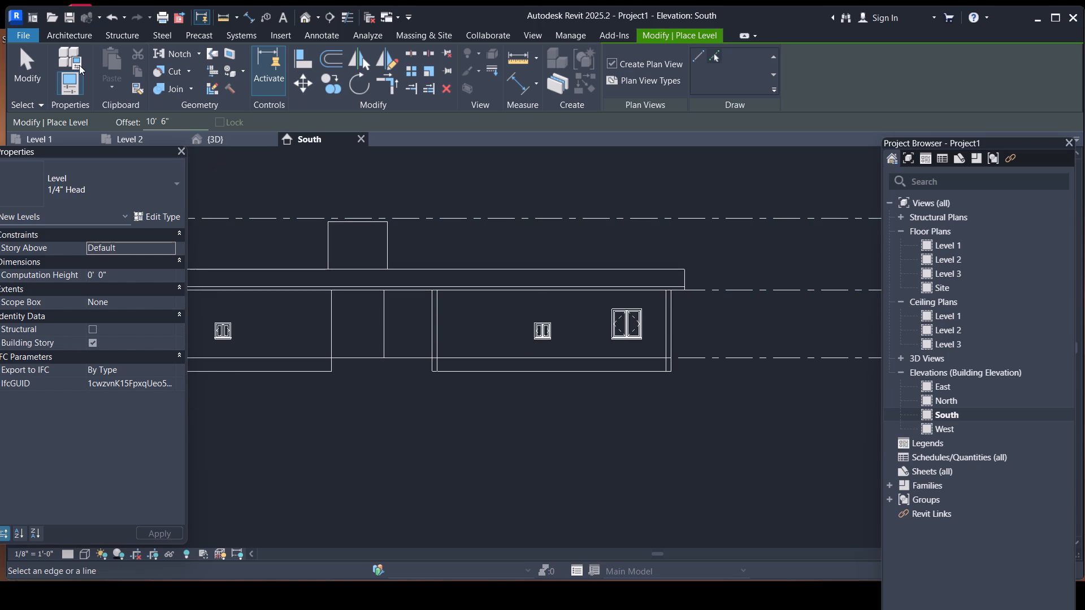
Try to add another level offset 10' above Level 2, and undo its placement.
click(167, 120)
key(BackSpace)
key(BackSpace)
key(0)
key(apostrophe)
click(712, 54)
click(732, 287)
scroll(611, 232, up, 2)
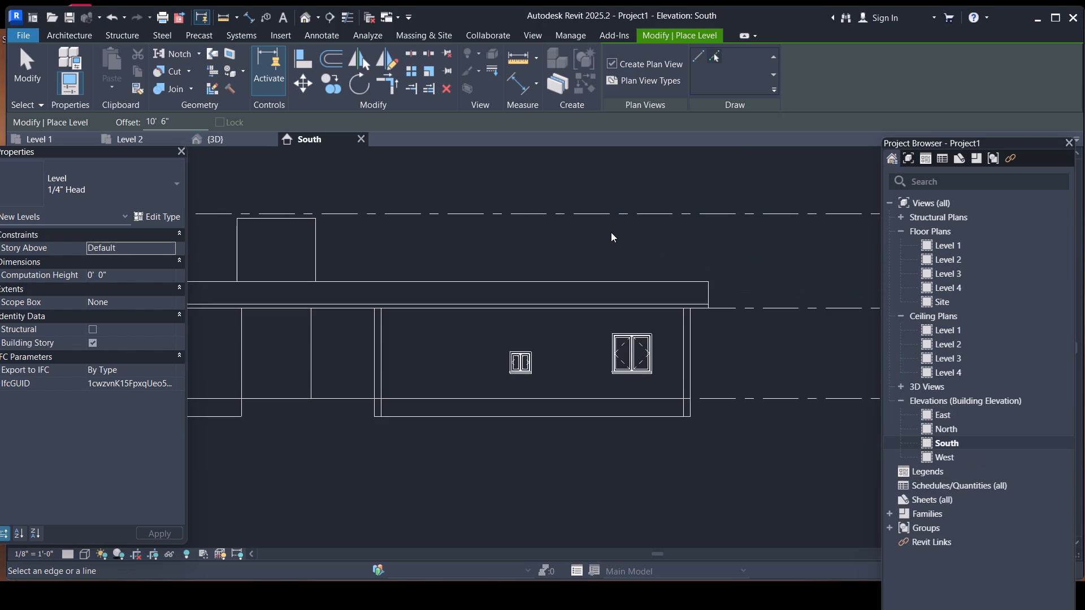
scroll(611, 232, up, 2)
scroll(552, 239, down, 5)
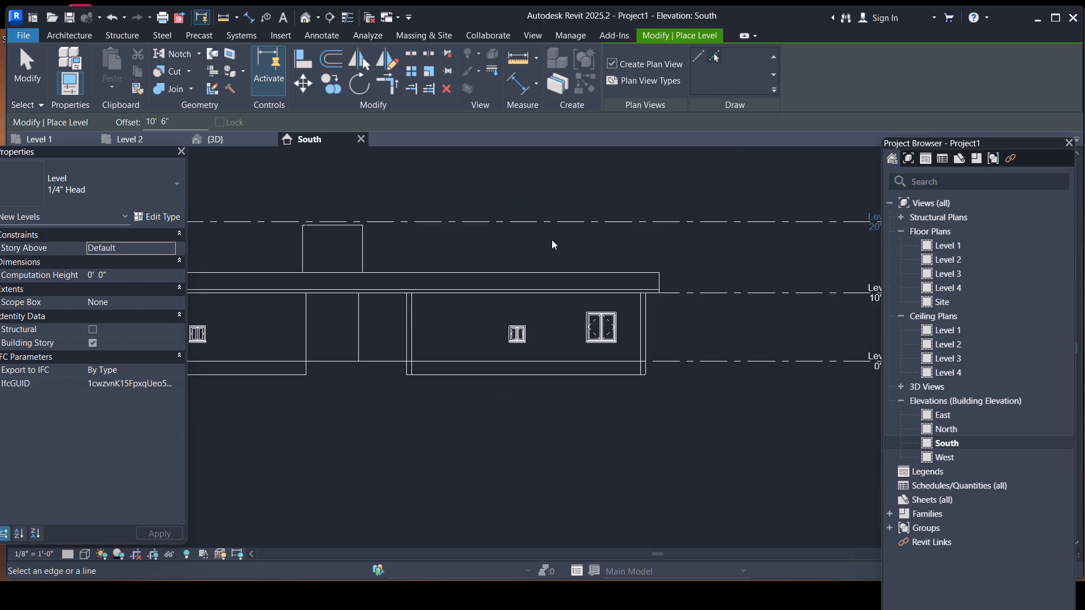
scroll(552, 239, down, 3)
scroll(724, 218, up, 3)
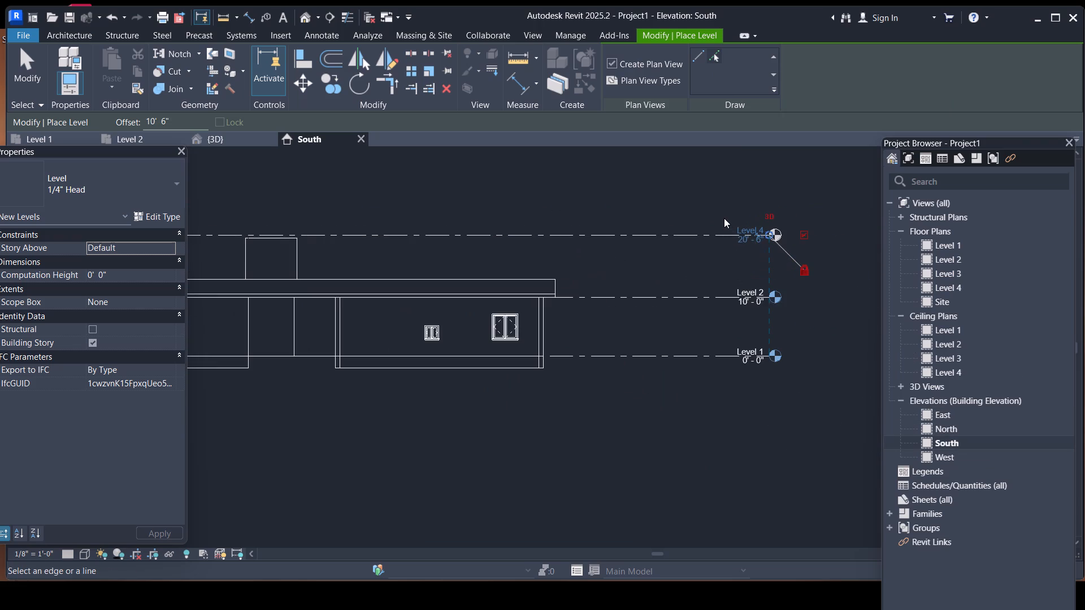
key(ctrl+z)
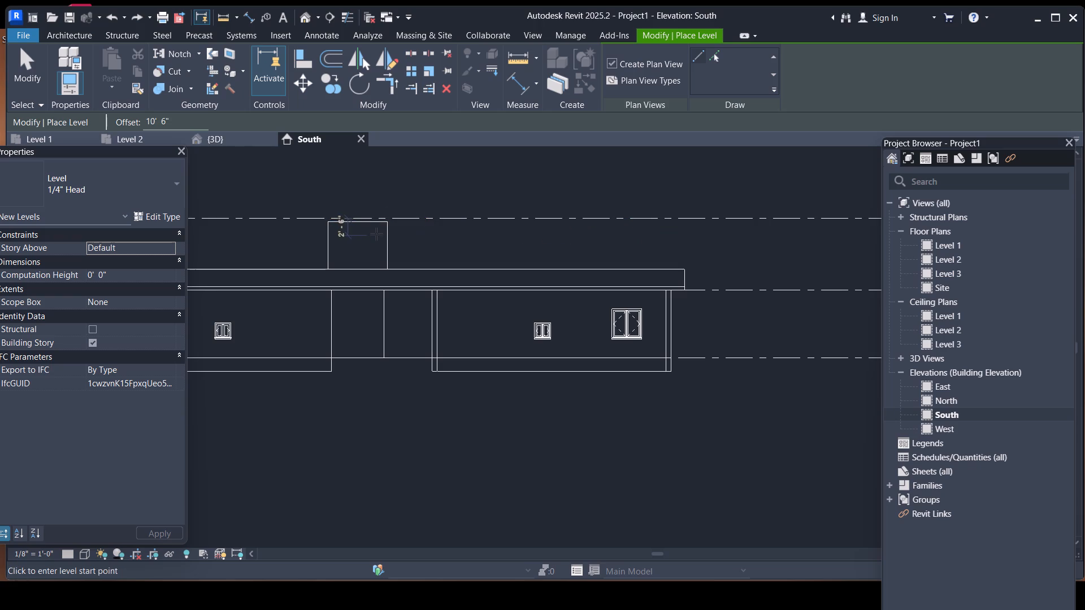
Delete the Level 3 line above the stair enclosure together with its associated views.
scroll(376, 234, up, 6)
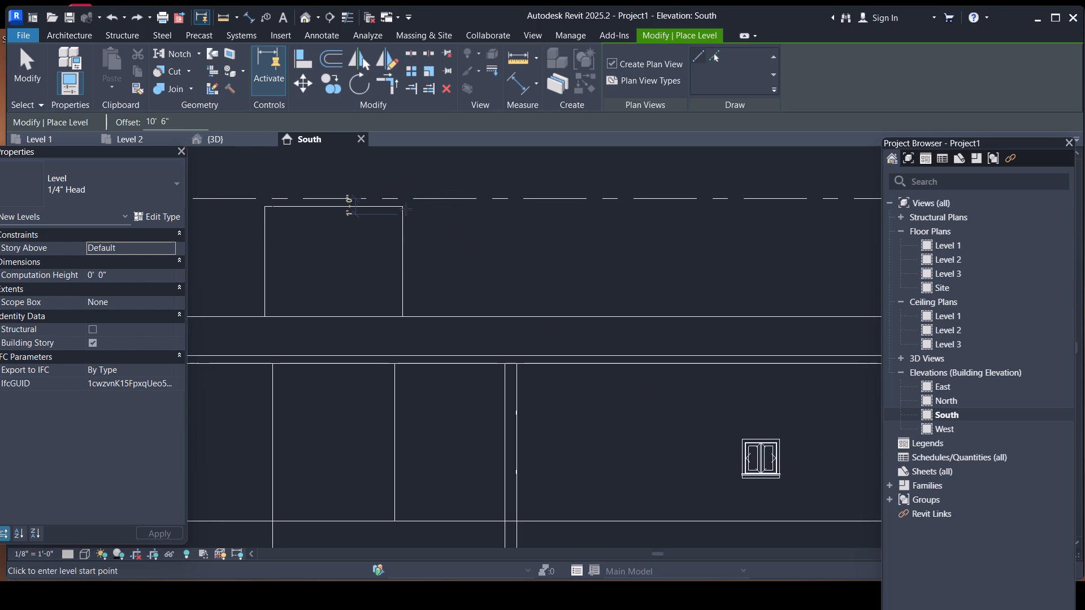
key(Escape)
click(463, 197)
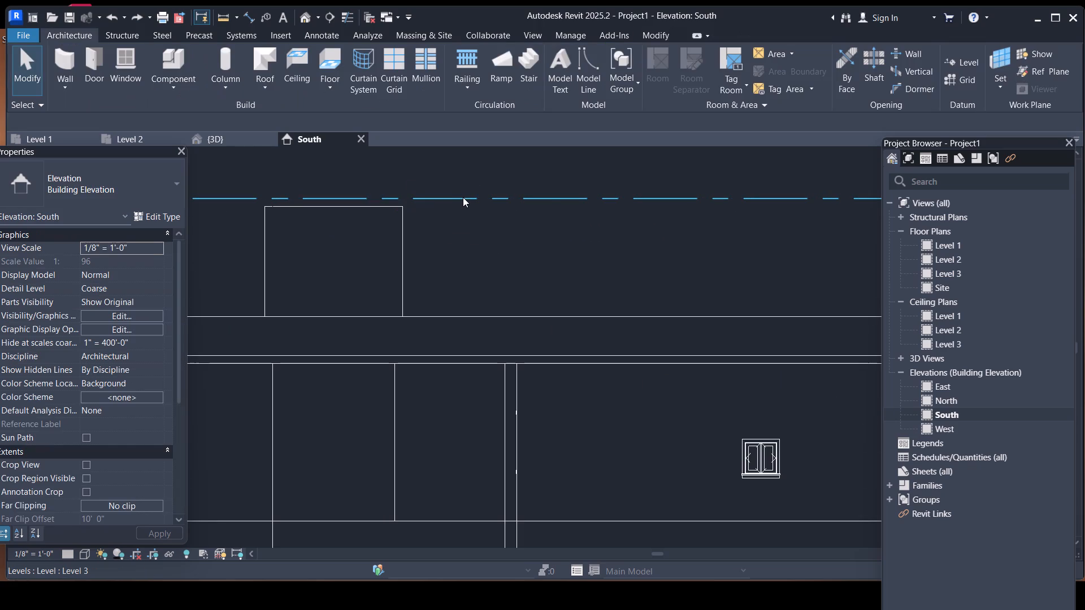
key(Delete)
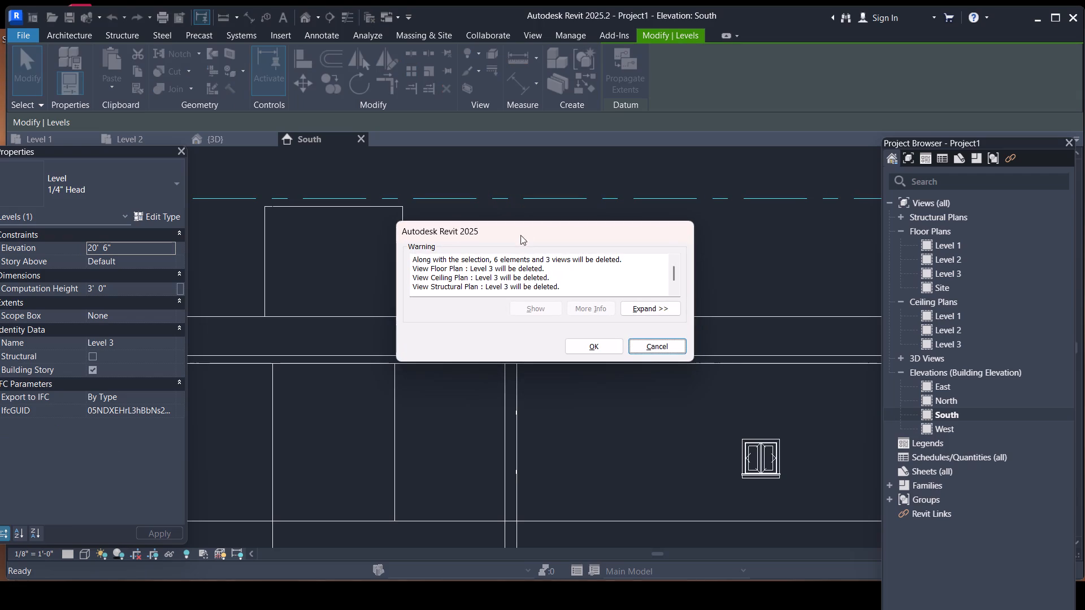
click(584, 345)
Add a level 10' above Level 2 by picking the Level 2 line with a 10' offset.
scroll(567, 299, down, 4)
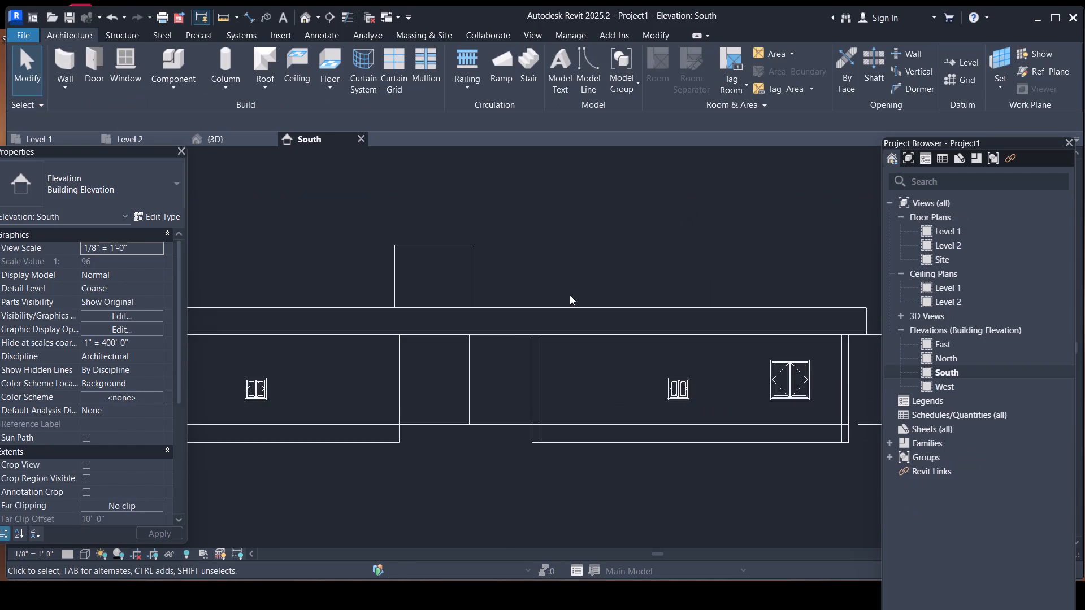
scroll(570, 295, down, 4)
middle_drag(652, 260, 559, 276)
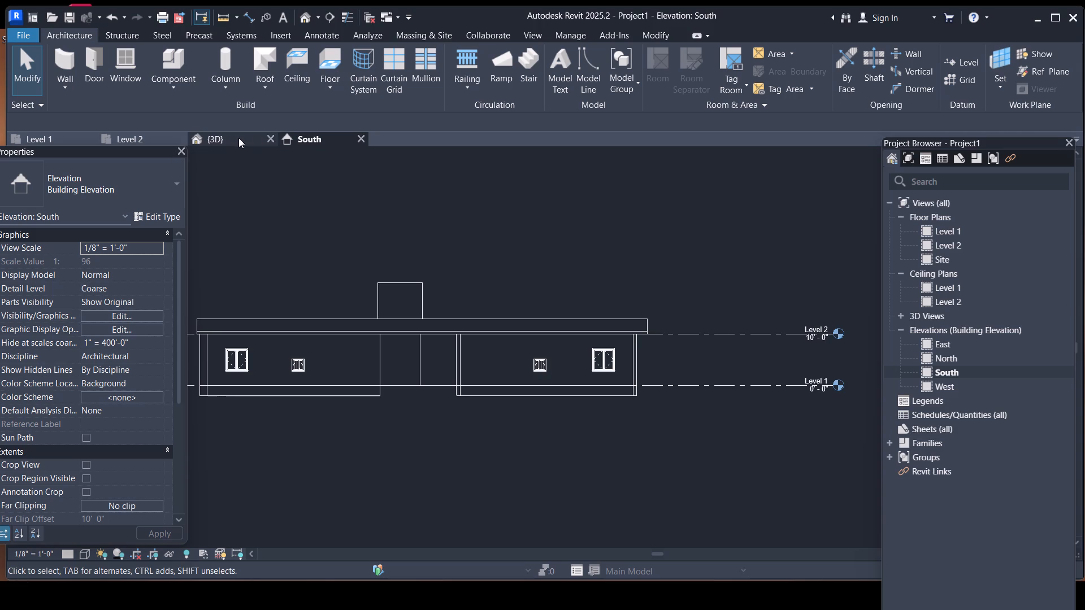
click(956, 61)
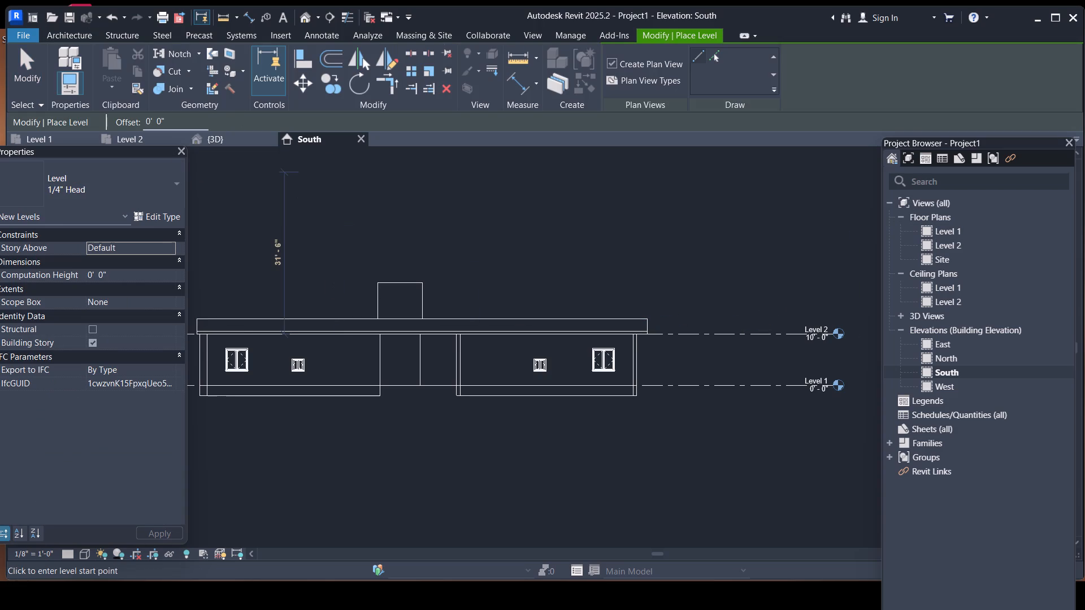
click(177, 115)
key(BackSpace)
key(BackSpace)
key(BackSpace)
key(BackSpace)
key(BackSpace)
key(BackSpace)
key(BackSpace)
key(BackSpace)
key(BackSpace)
key(BackSpace)
key(BackSpace)
text(10)
key(apostrophe)
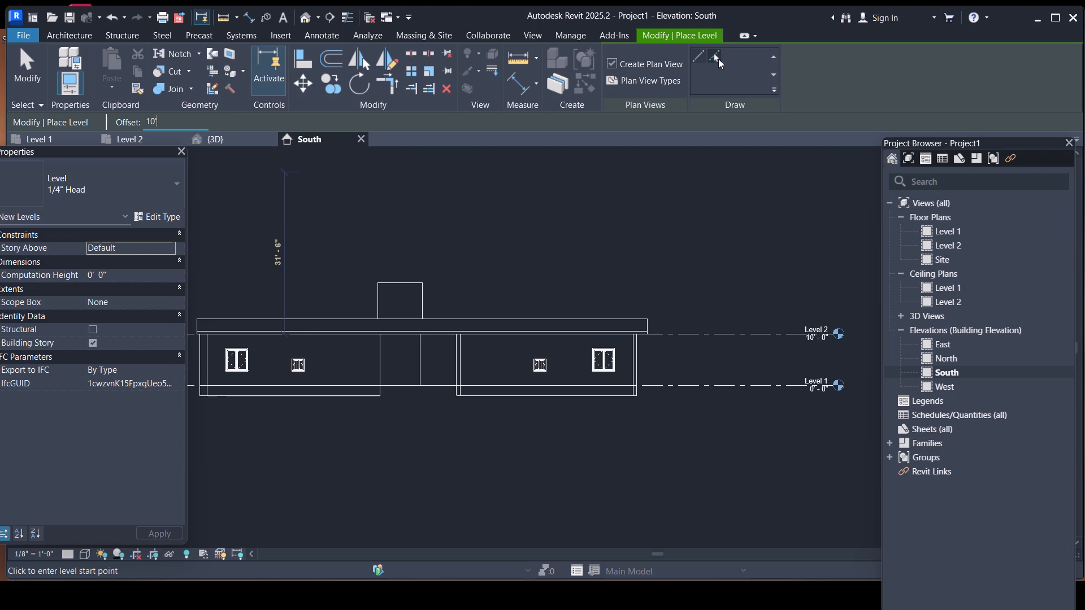
click(709, 59)
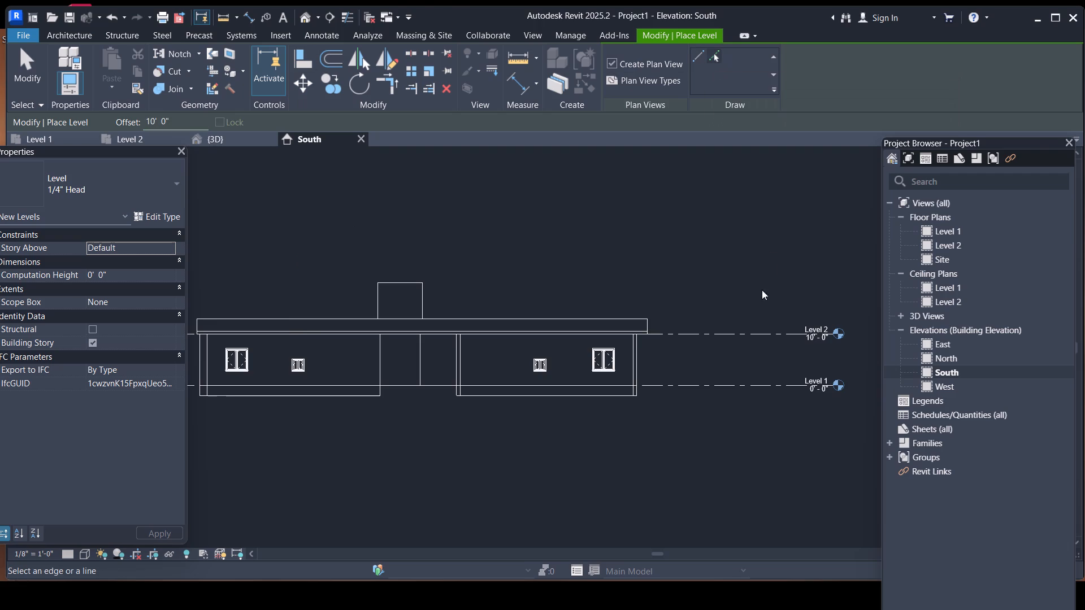
click(734, 331)
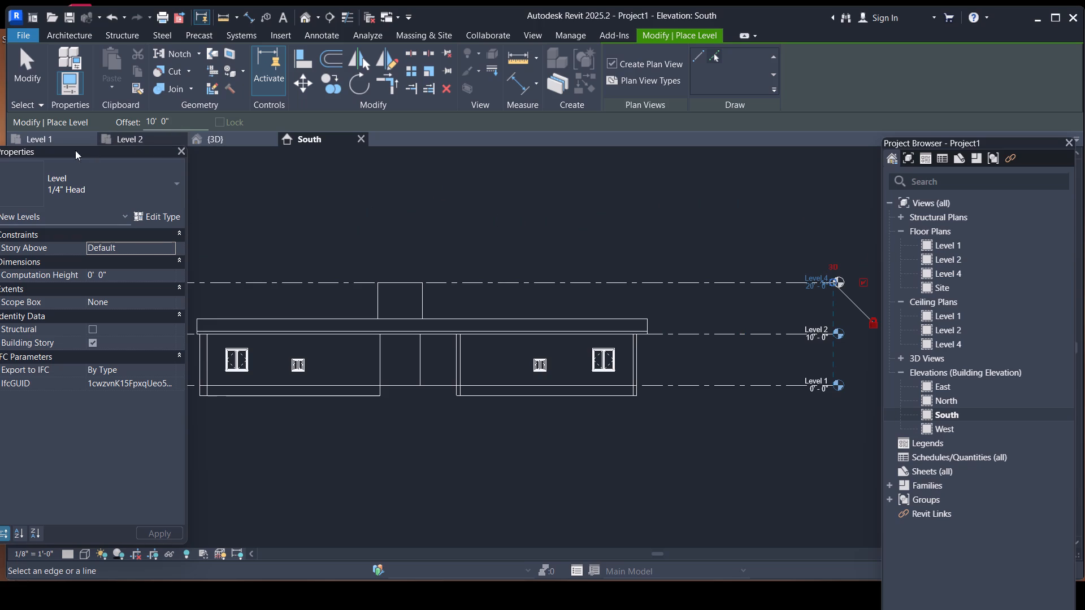
Start a footprint roof of type SLAB from the Level 2 plan, with Level 4 as its base level.
double_click(223, 140)
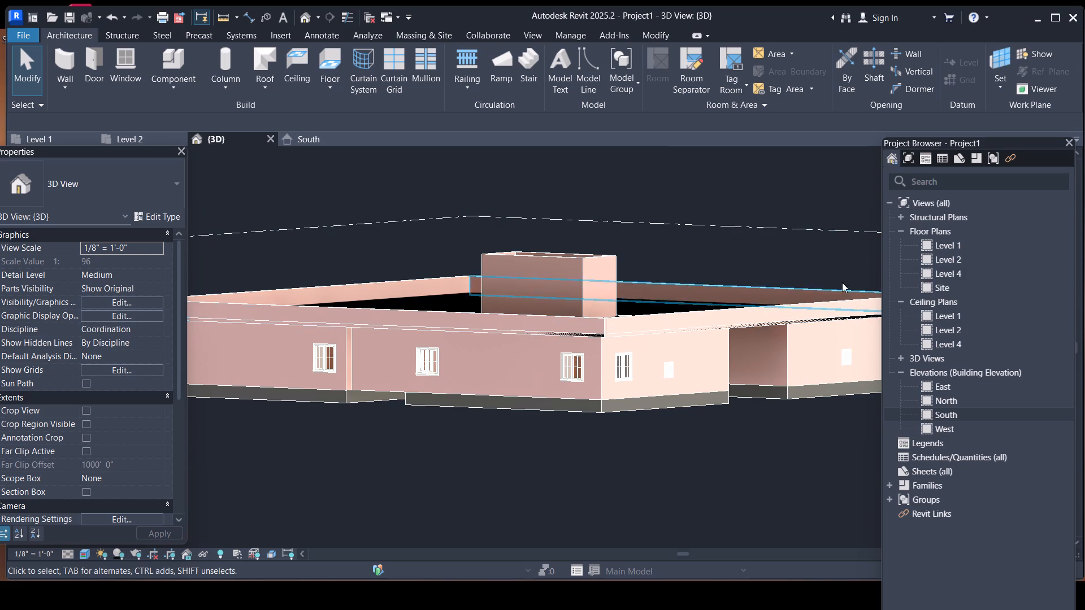
double_click(960, 271)
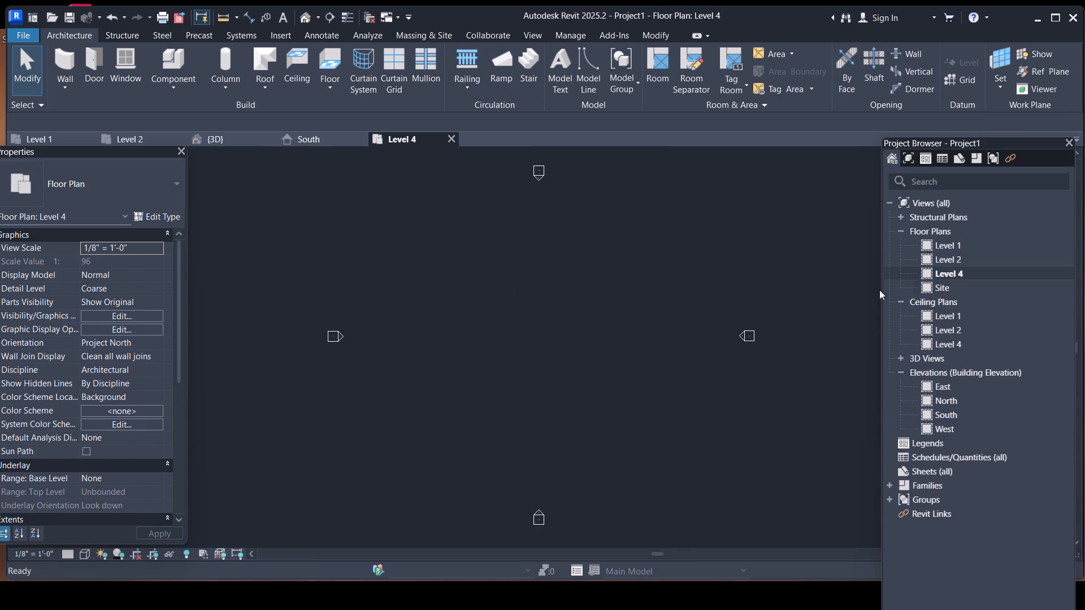
double_click(948, 263)
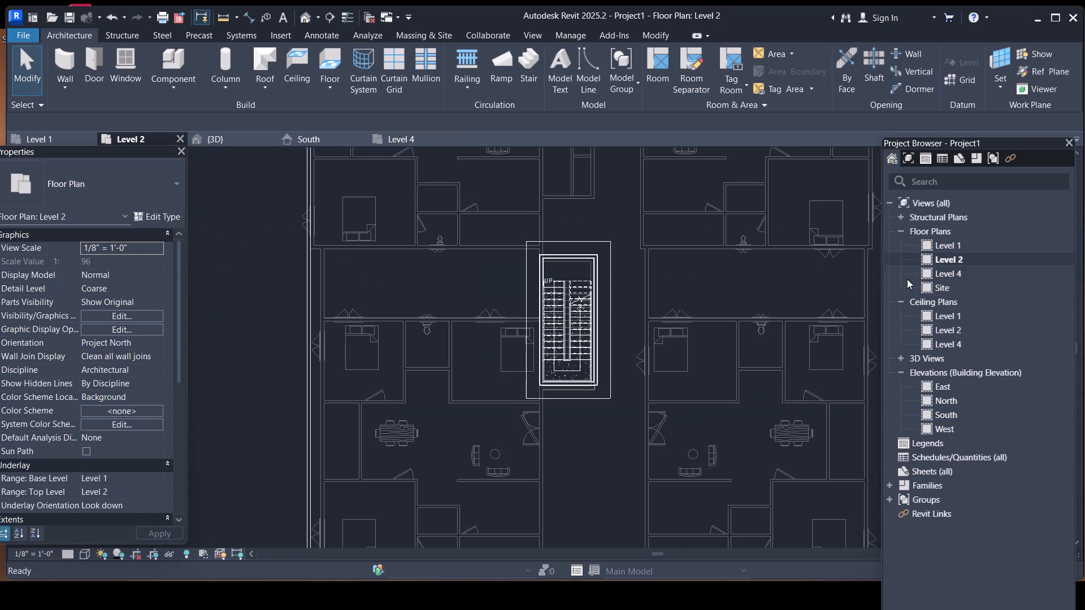
scroll(573, 308, up, 4)
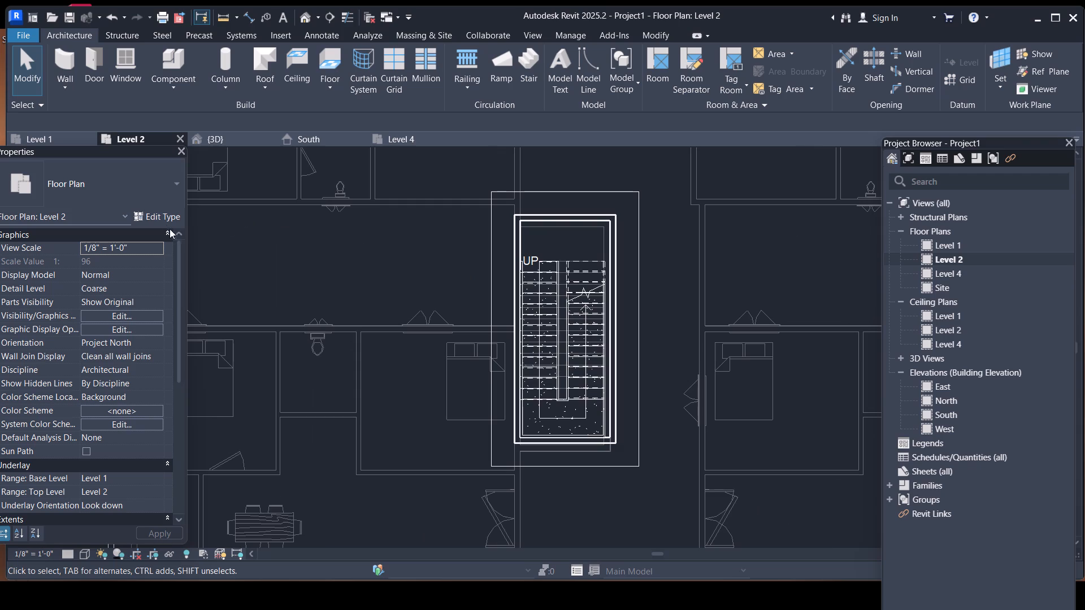
click(170, 218)
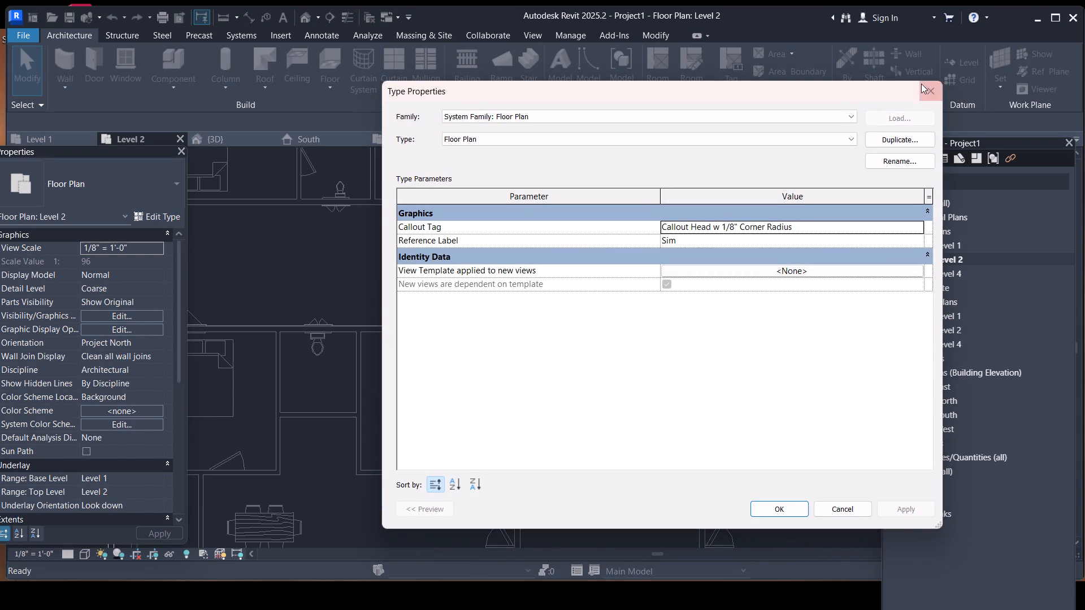
click(922, 91)
click(268, 86)
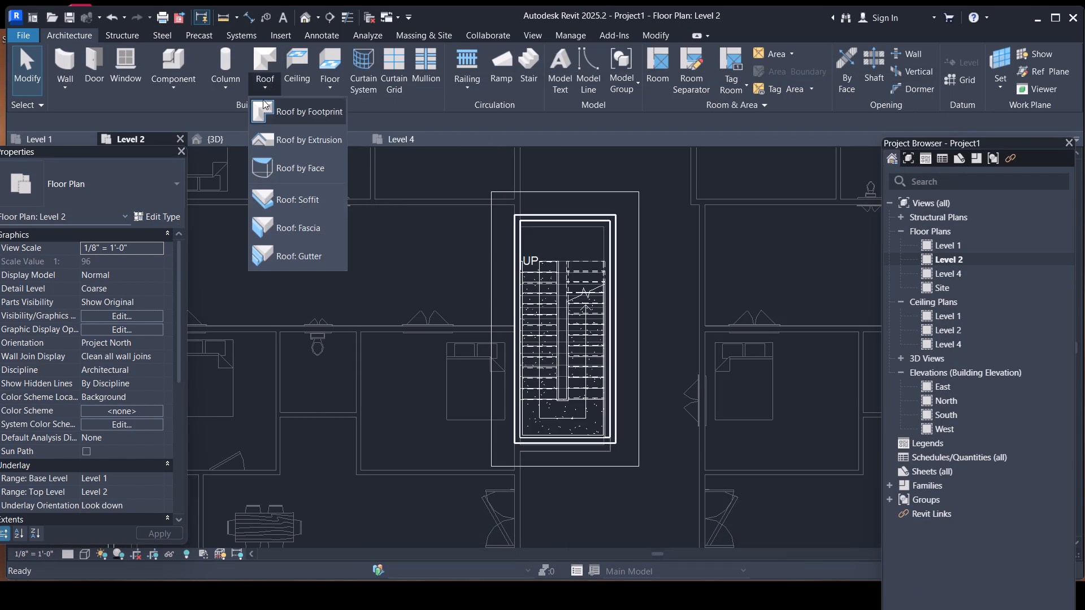
click(276, 111)
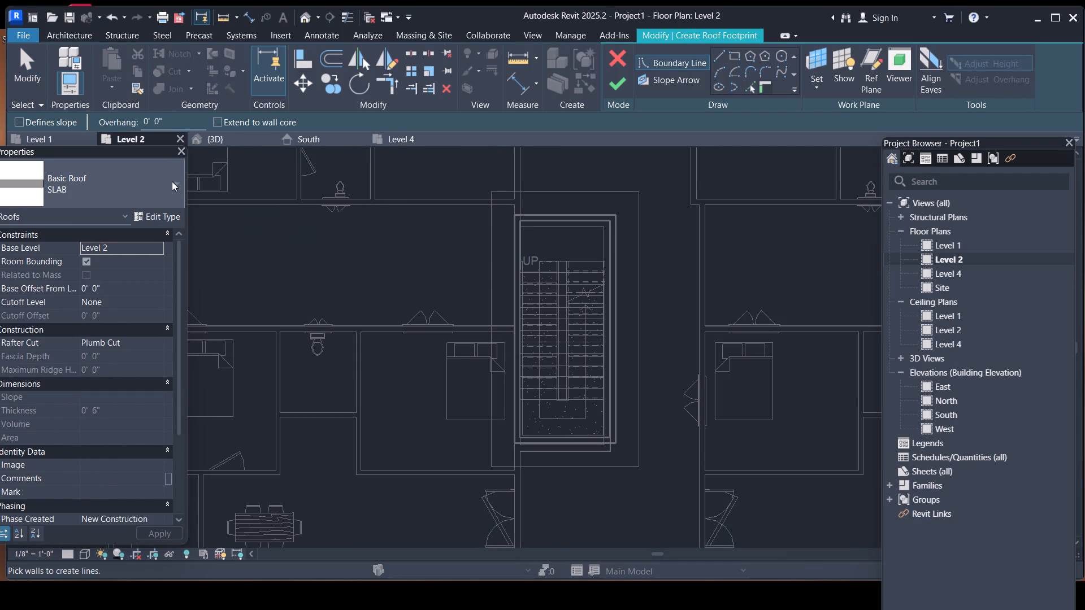
click(135, 247)
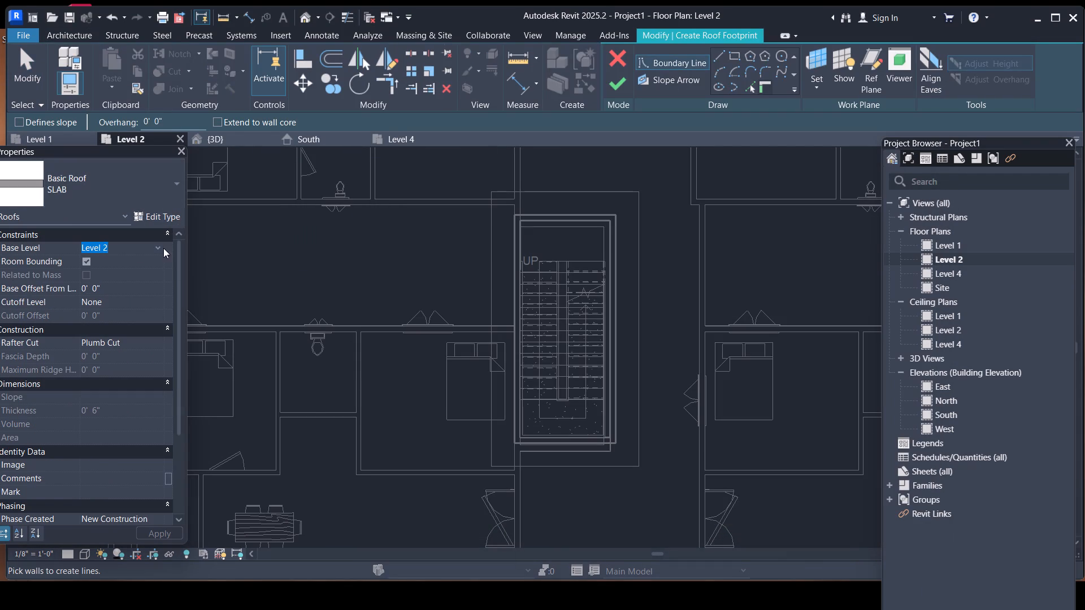
click(156, 246)
click(141, 282)
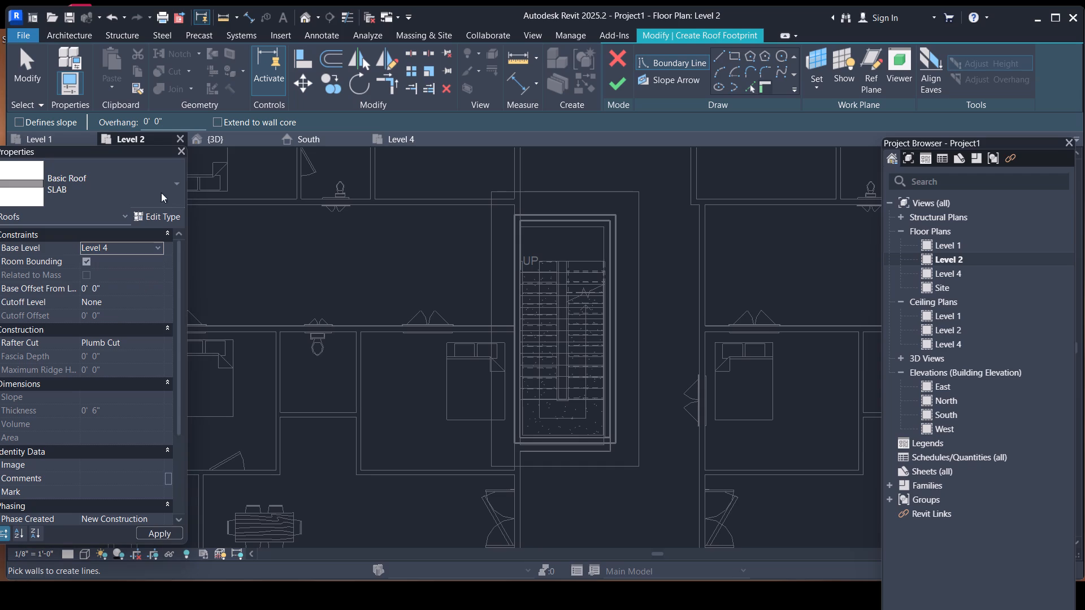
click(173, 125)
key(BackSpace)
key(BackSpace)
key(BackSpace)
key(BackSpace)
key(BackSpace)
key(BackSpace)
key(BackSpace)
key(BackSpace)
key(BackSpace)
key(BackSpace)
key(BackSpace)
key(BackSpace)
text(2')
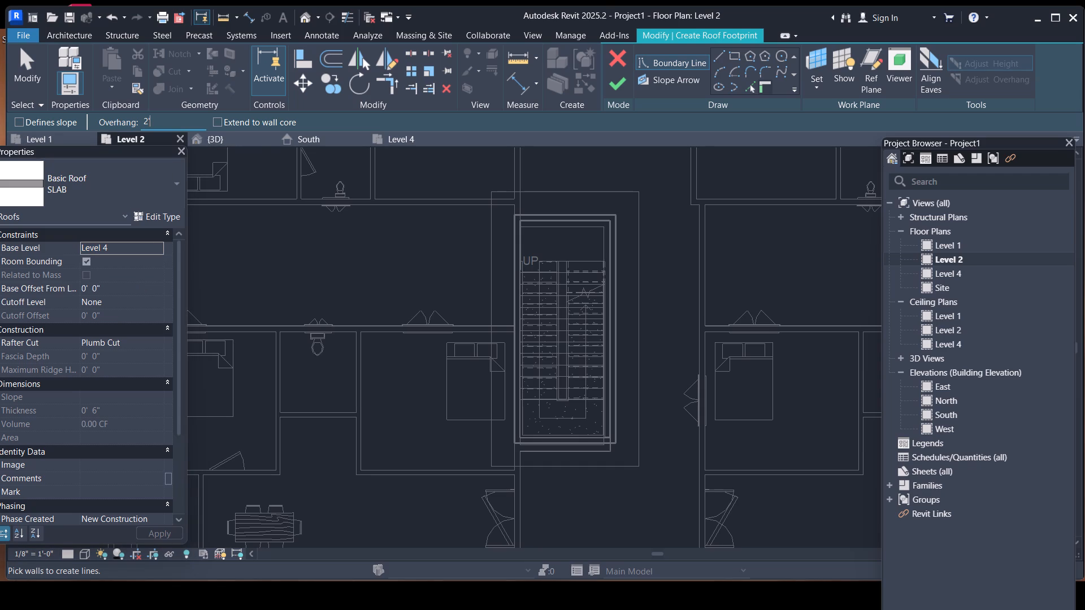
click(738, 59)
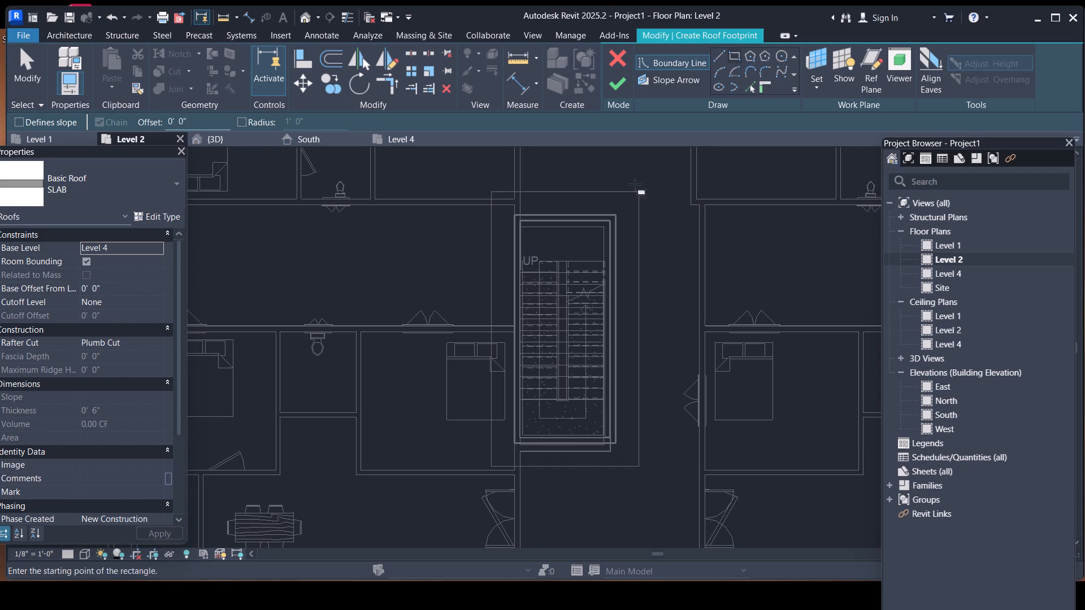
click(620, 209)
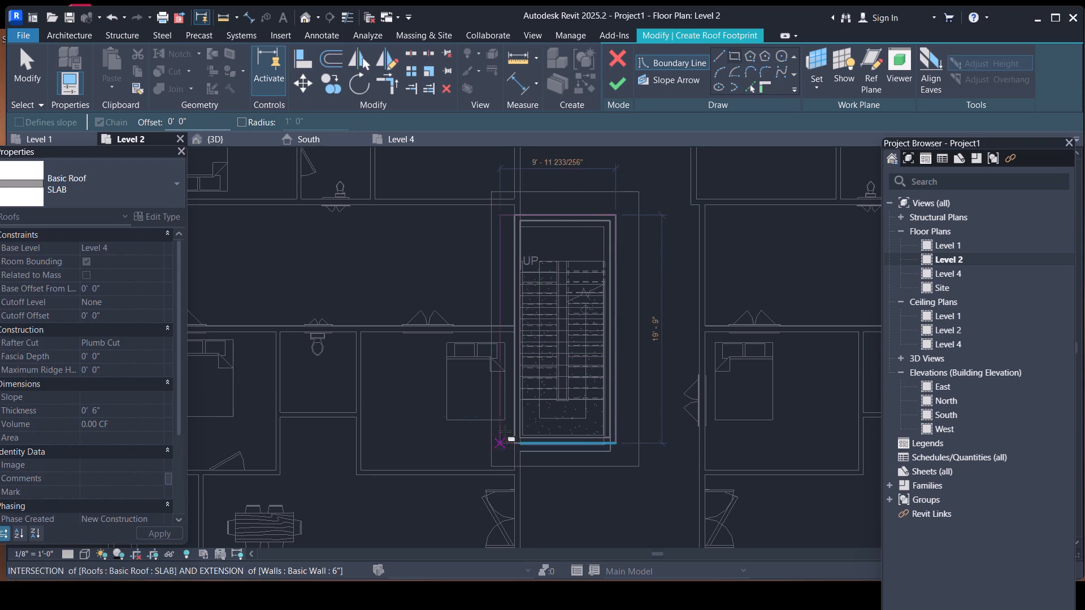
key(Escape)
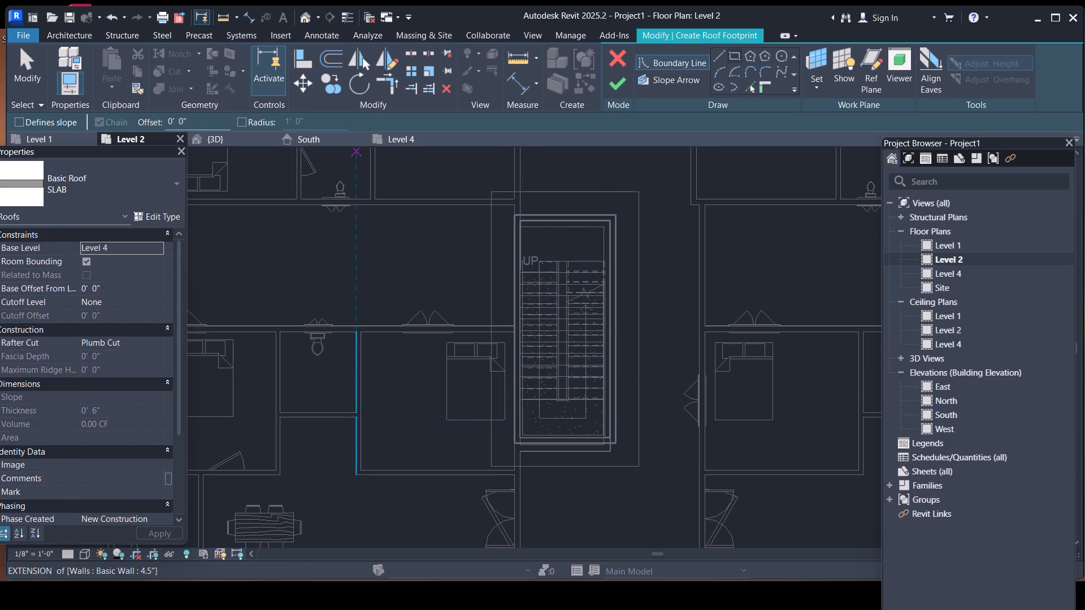
Draw a rectangular roof boundary offset 2' outside the stair enclosure walls and finish the slab roof.
click(201, 123)
key(BackSpace)
key(BackSpace)
key(BackSpace)
key(BackSpace)
key(BackSpace)
key(BackSpace)
key(BackSpace)
key(BackSpace)
key(BackSpace)
key(BackSpace)
key(BackSpace)
key(BackSpace)
text(2')
click(738, 54)
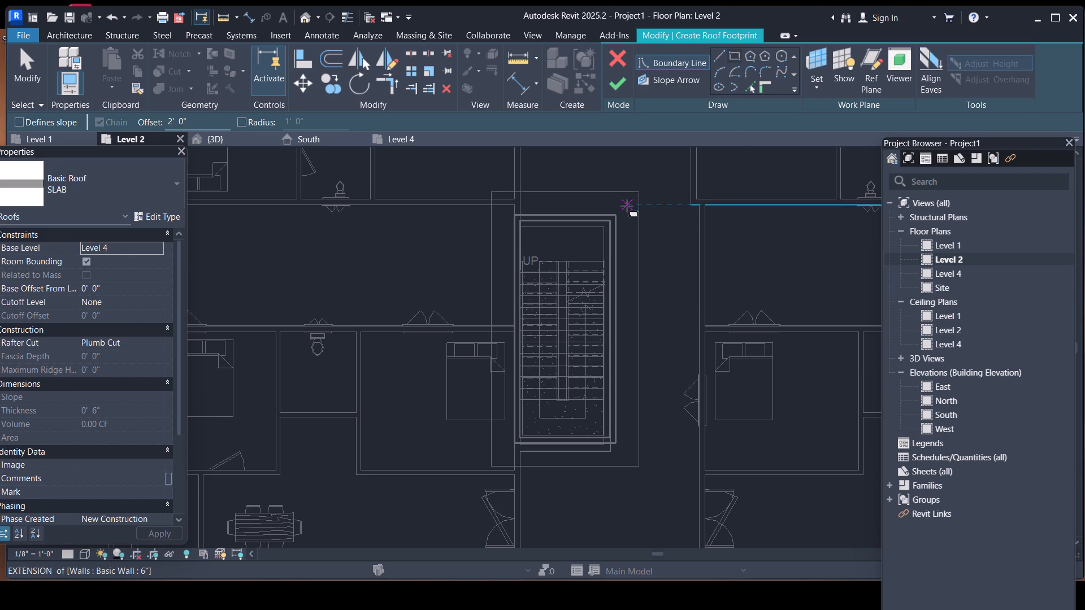
click(620, 213)
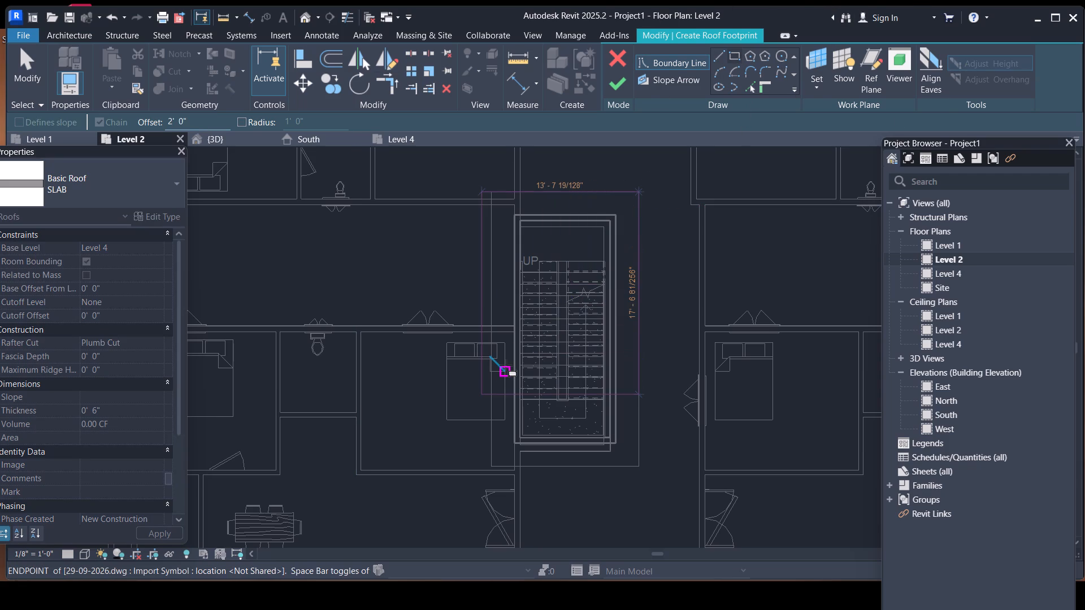
click(512, 447)
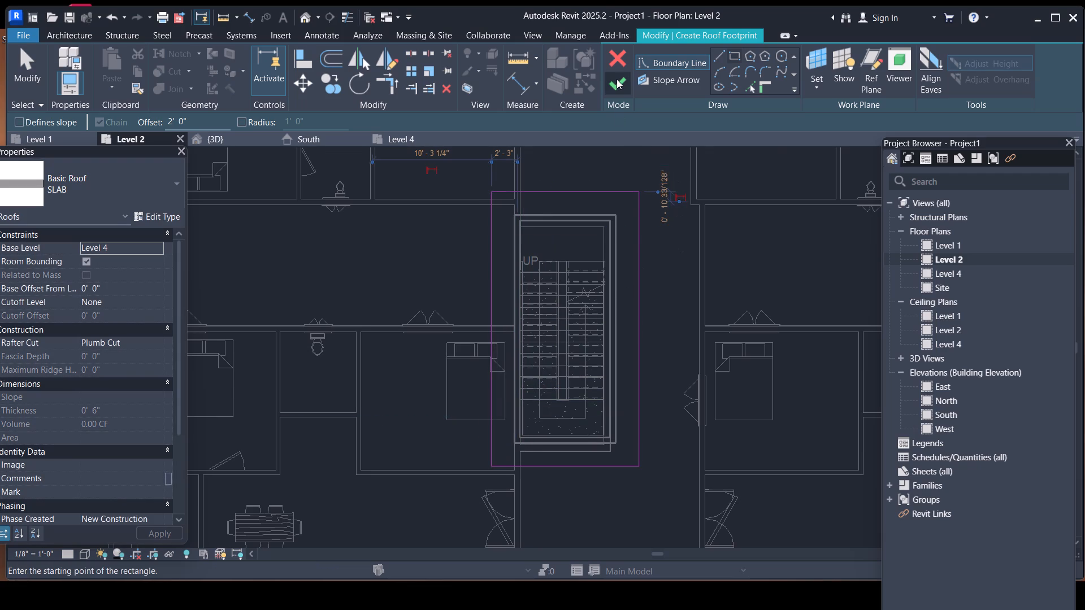
click(617, 79)
click(593, 312)
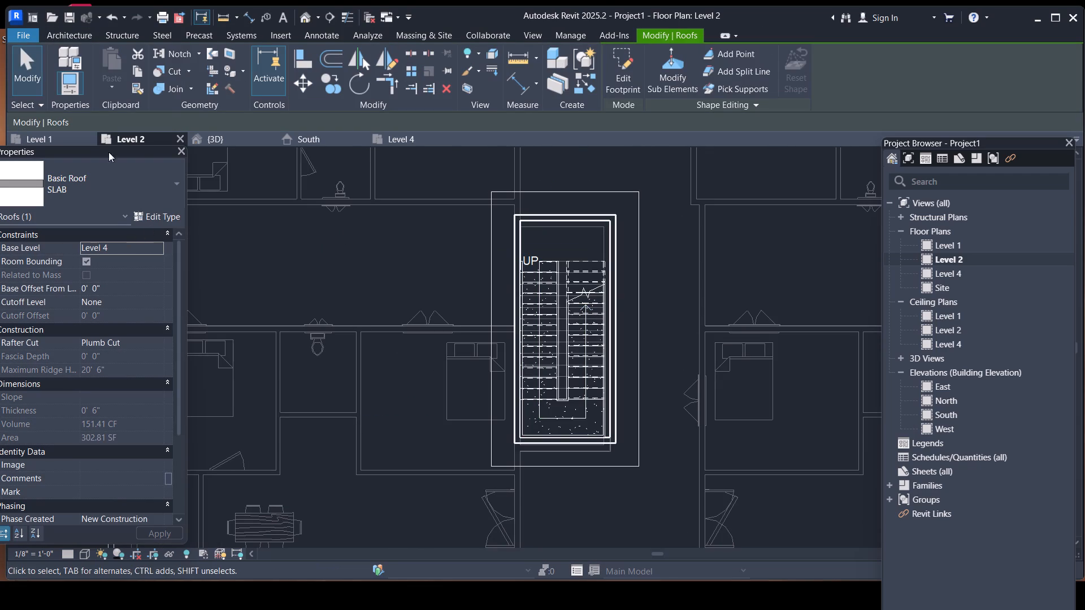
Examine the stair enclosure's slab roof and its overhang from several sides in the 3D view.
double_click(211, 138)
key(Escape)
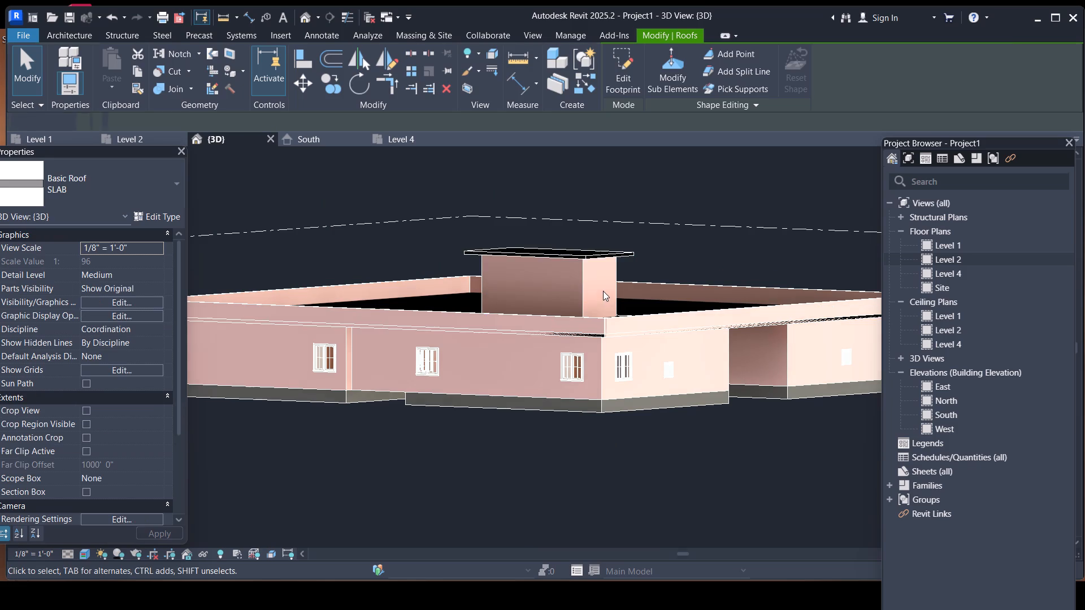
scroll(582, 278, up, 10)
scroll(606, 253, down, 2)
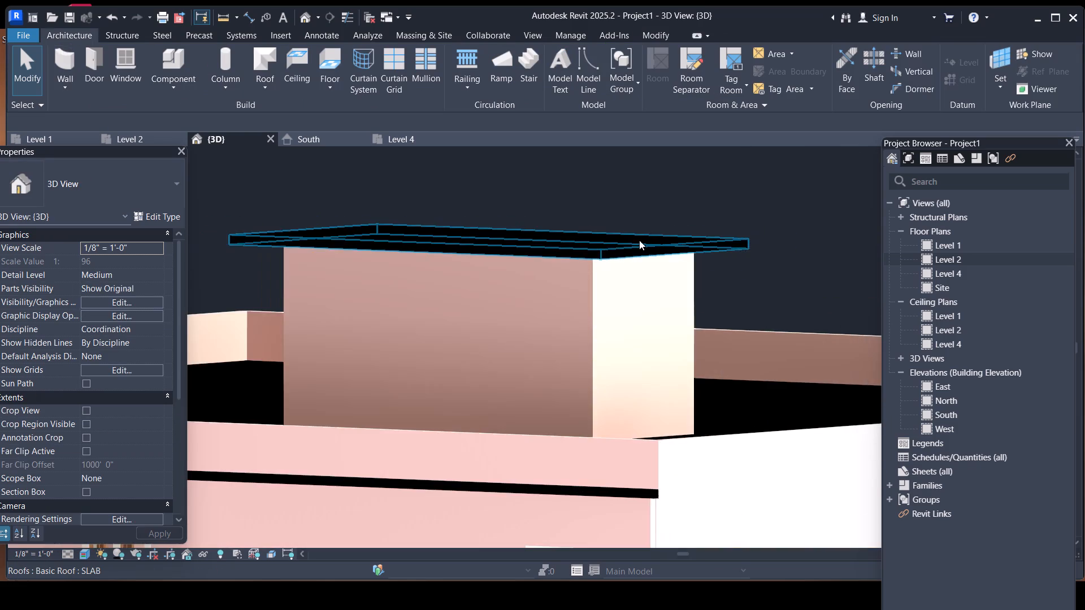
scroll(639, 240, down, 5)
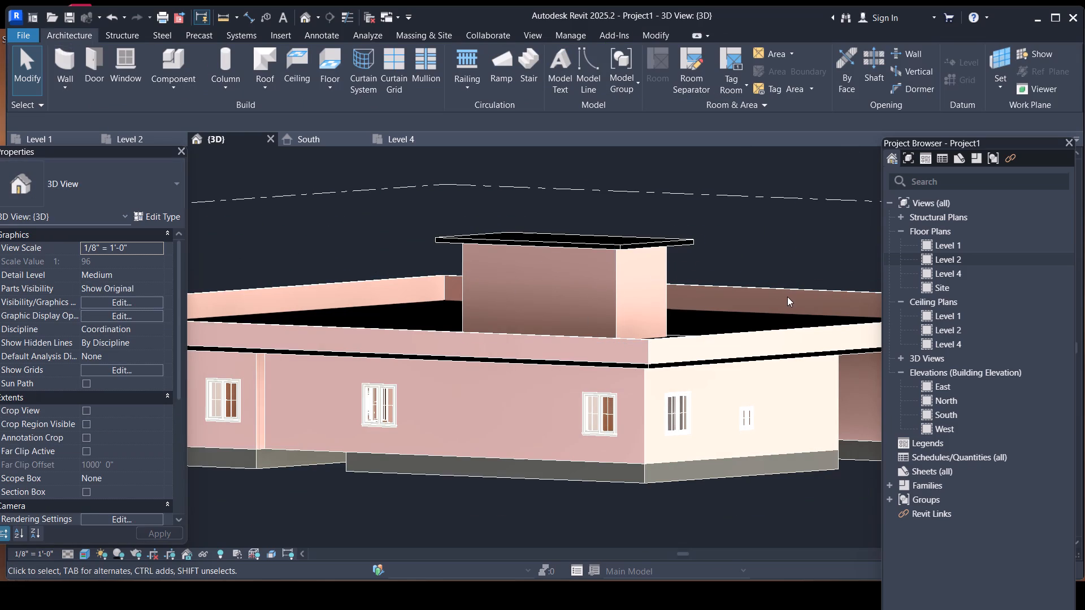
shift+middle_drag(809, 291, 299, 303)
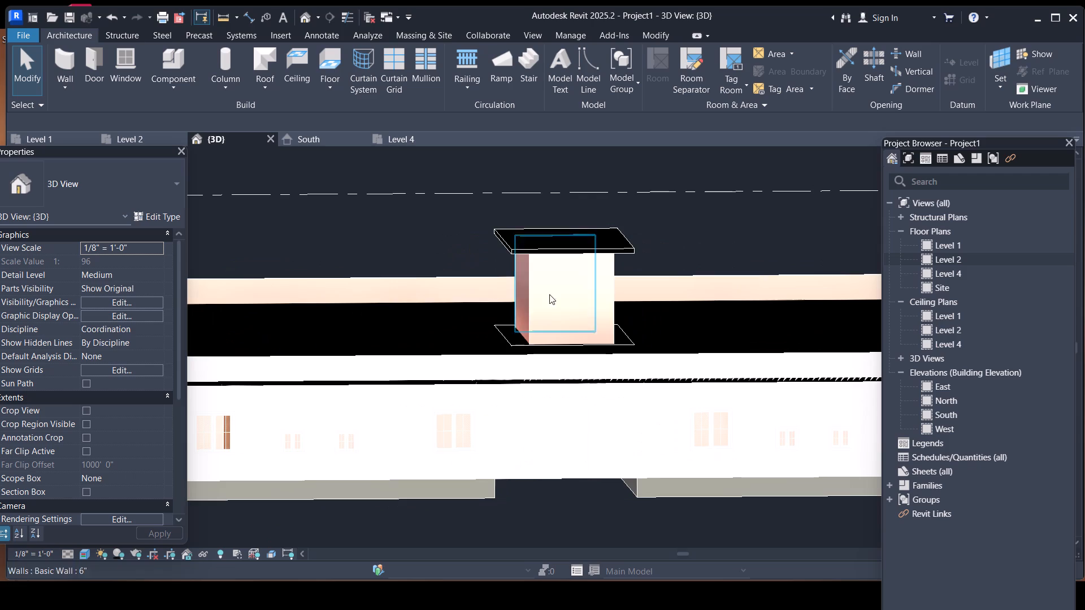
shift+middle_drag(516, 303, 823, 304)
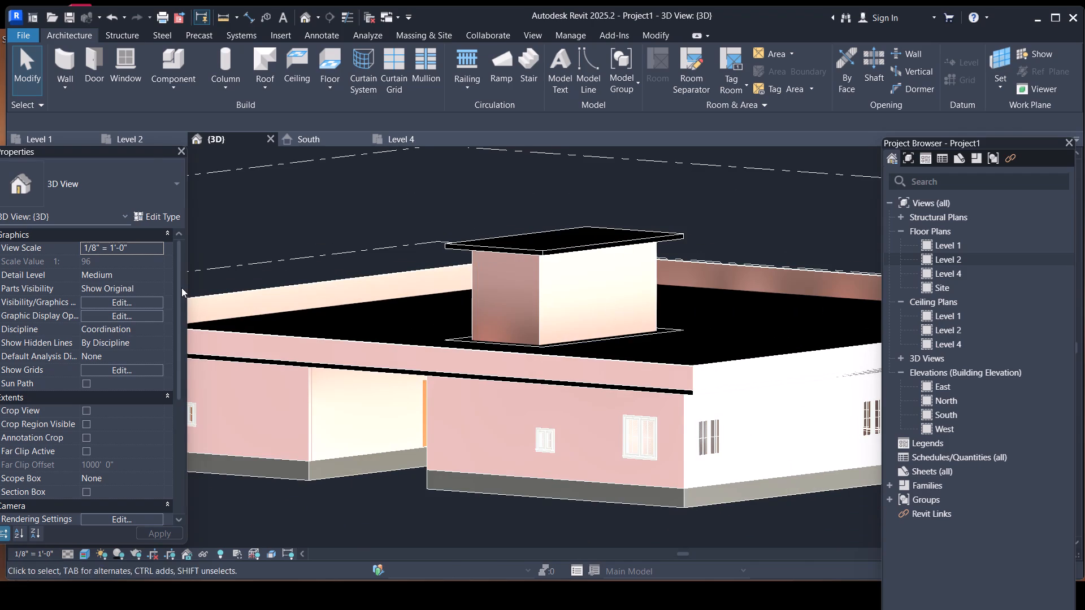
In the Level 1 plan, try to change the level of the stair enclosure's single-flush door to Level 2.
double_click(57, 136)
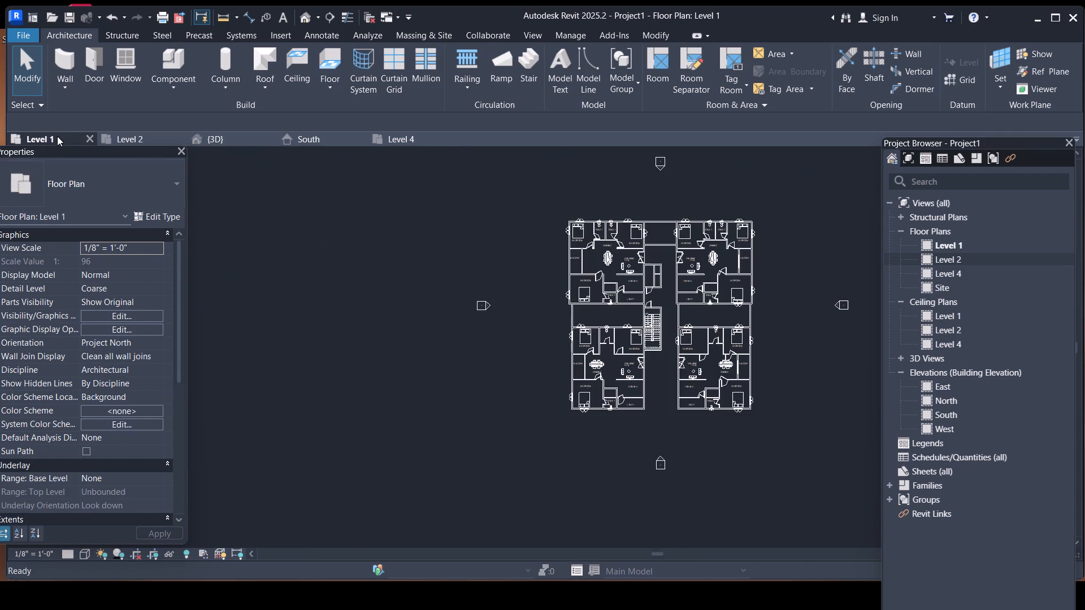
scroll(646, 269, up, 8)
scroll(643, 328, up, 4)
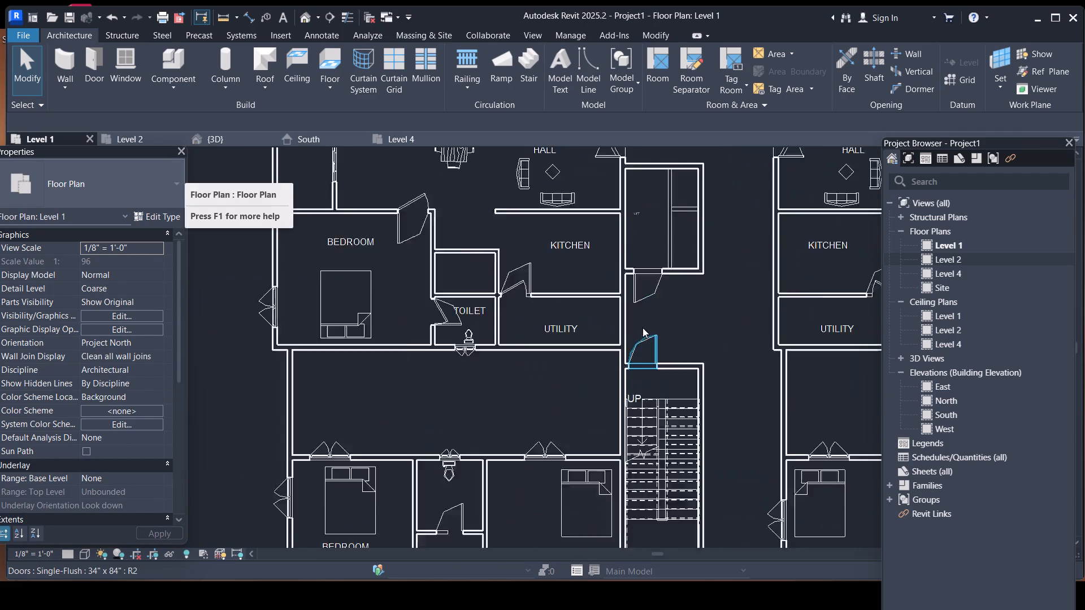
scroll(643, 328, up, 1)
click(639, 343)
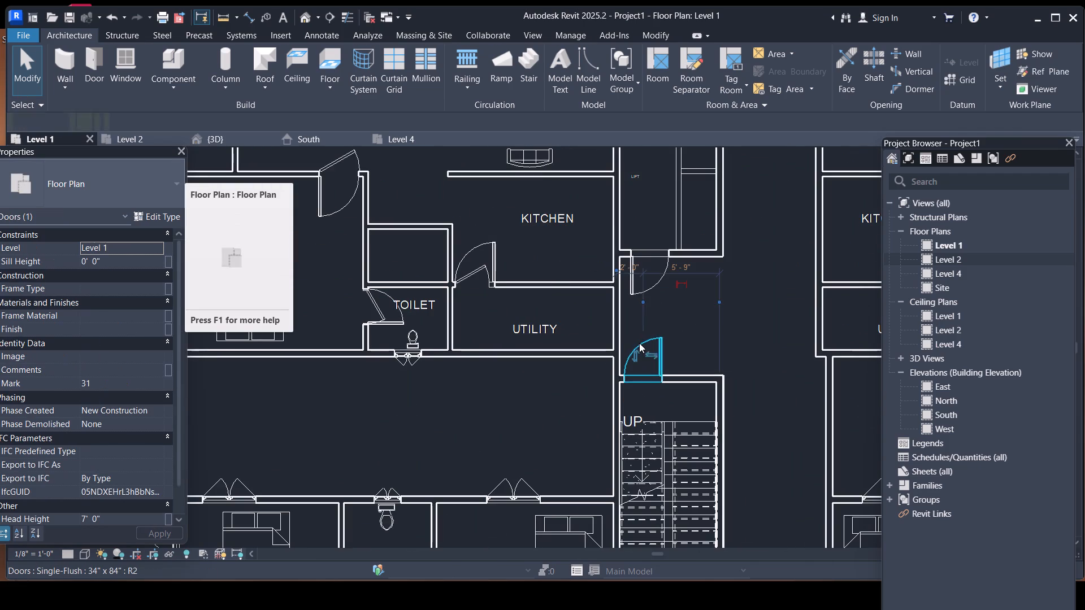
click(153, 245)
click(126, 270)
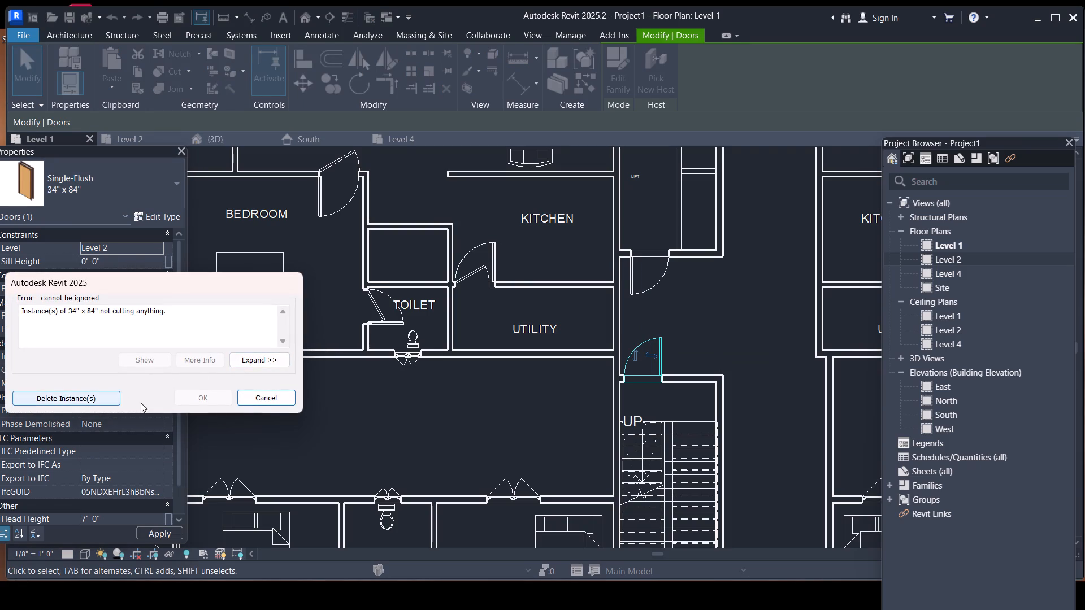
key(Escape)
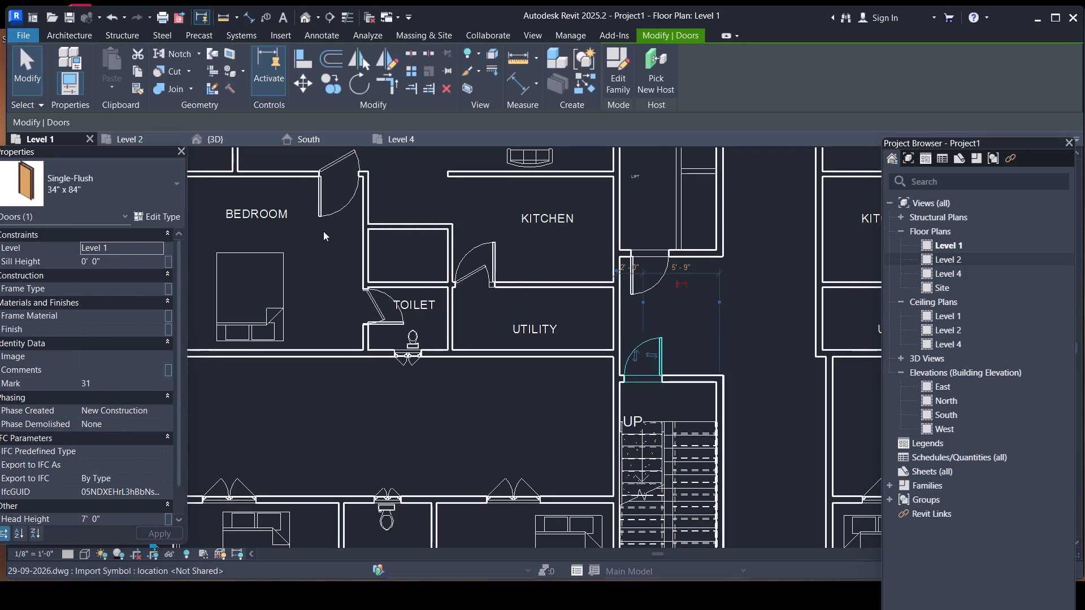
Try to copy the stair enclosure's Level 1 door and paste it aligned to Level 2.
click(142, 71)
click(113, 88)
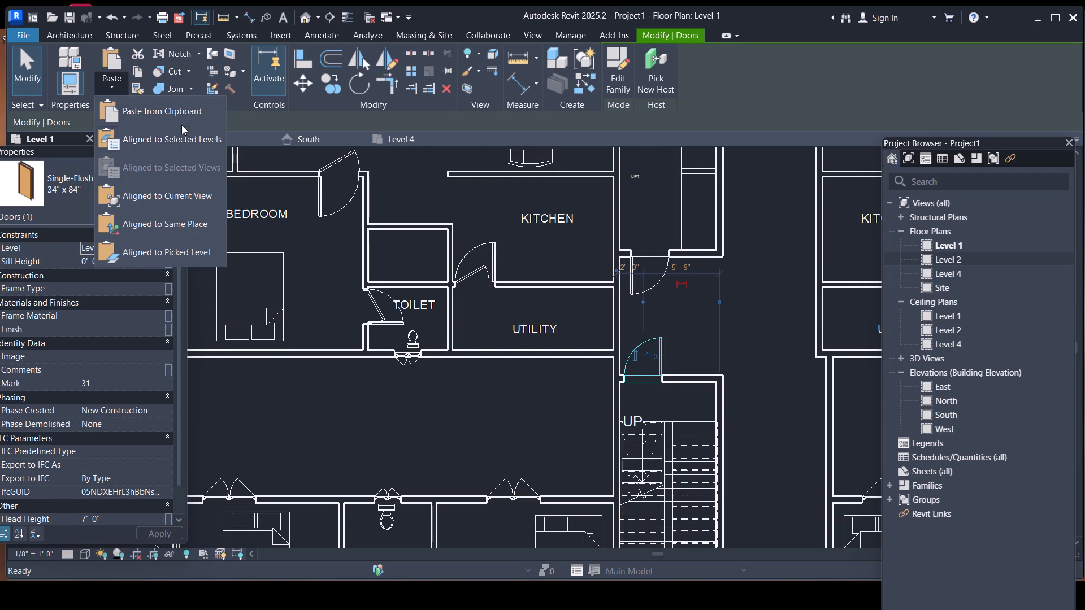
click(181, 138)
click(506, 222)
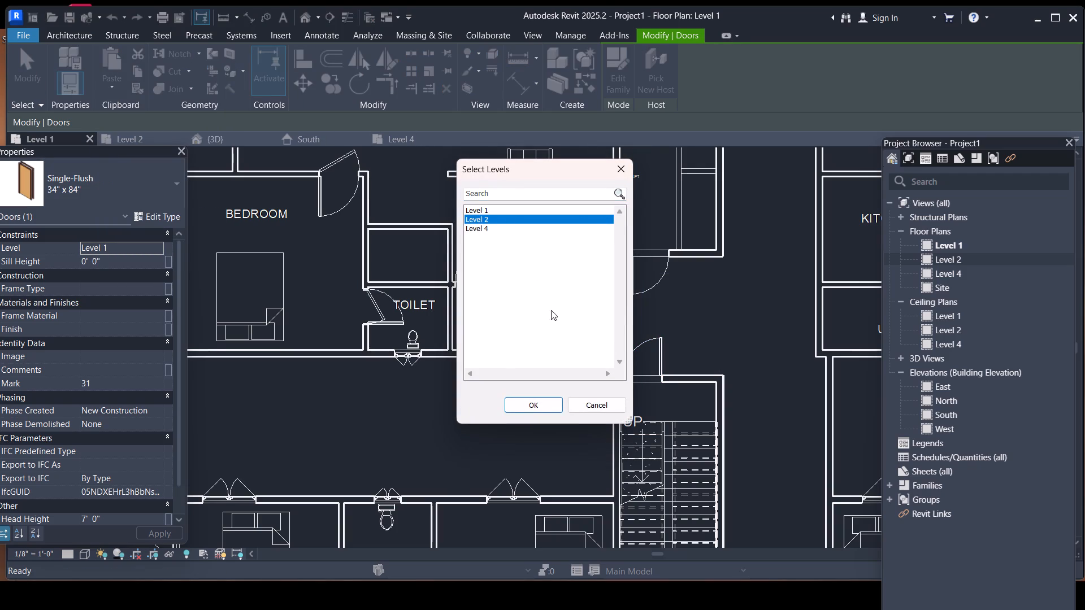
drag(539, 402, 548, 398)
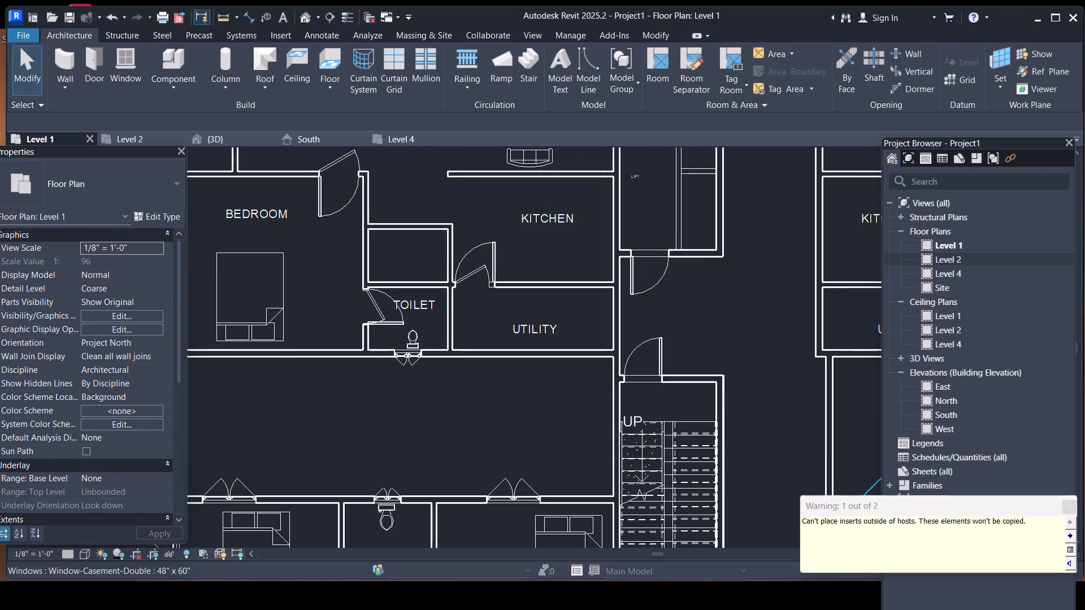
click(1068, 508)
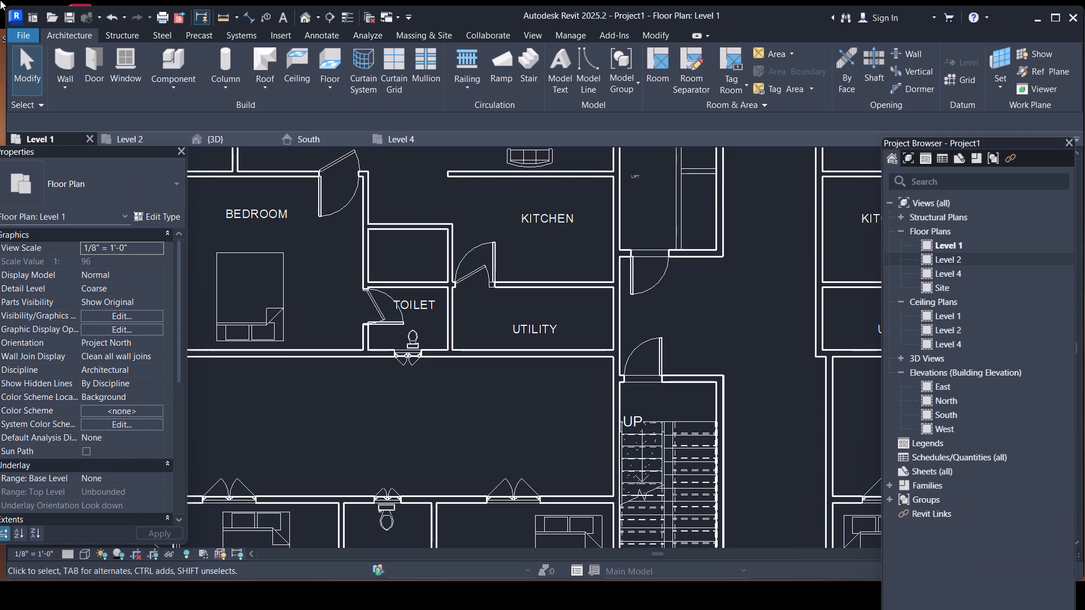
Examine the walls of the rooftop stair enclosure from several sides in the 3D view, checking for a door.
click(244, 136)
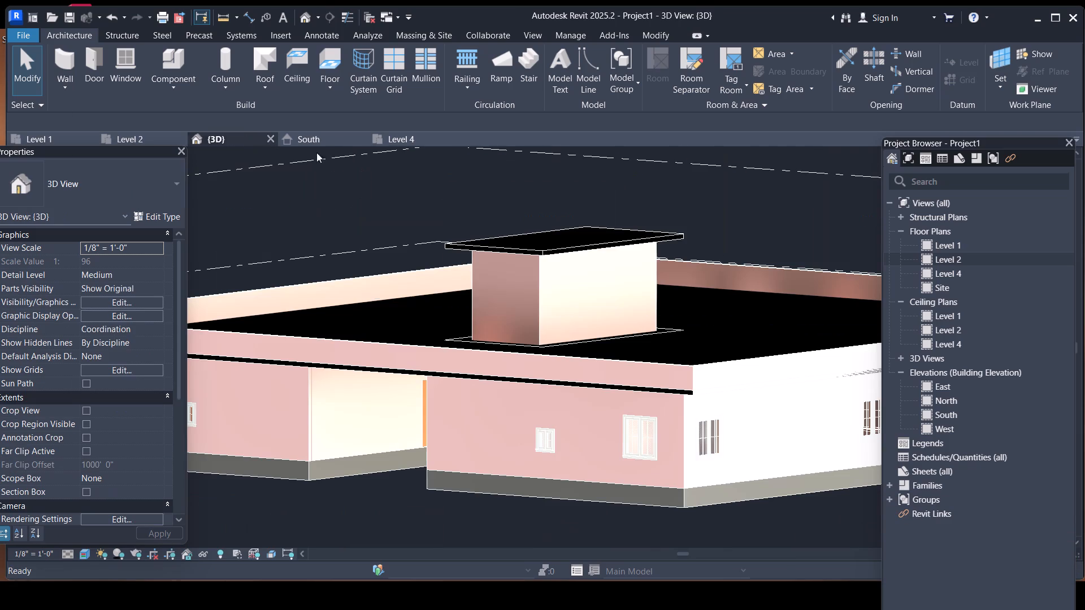
shift+middle_drag(584, 243, 161, 258)
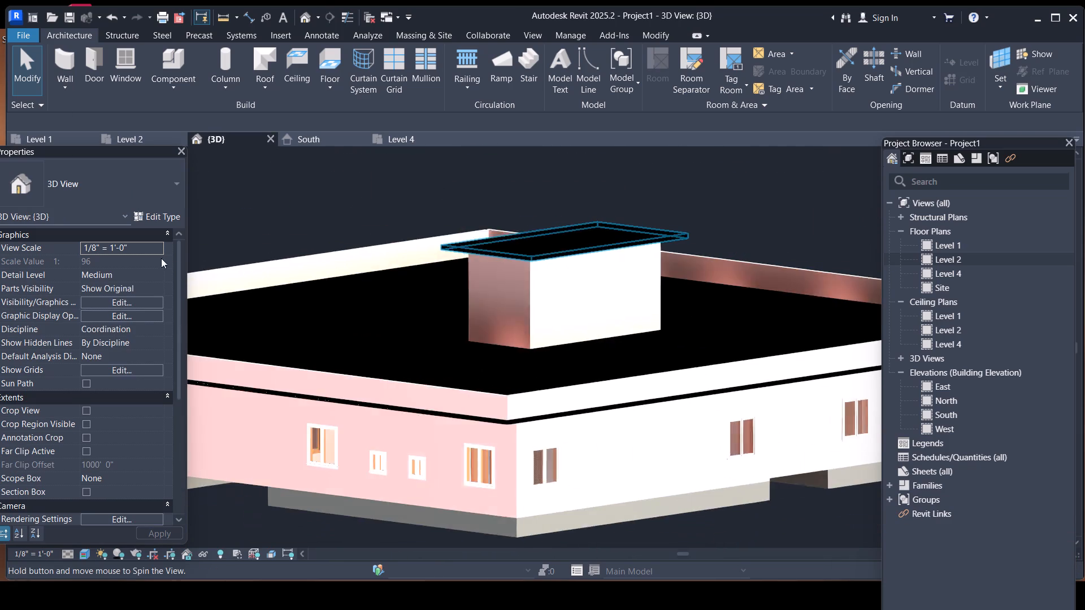
shift+middle_drag(161, 258, 164, 258)
shift+middle_drag(575, 297, 278, 286)
scroll(458, 295, down, 1)
scroll(546, 302, up, 3)
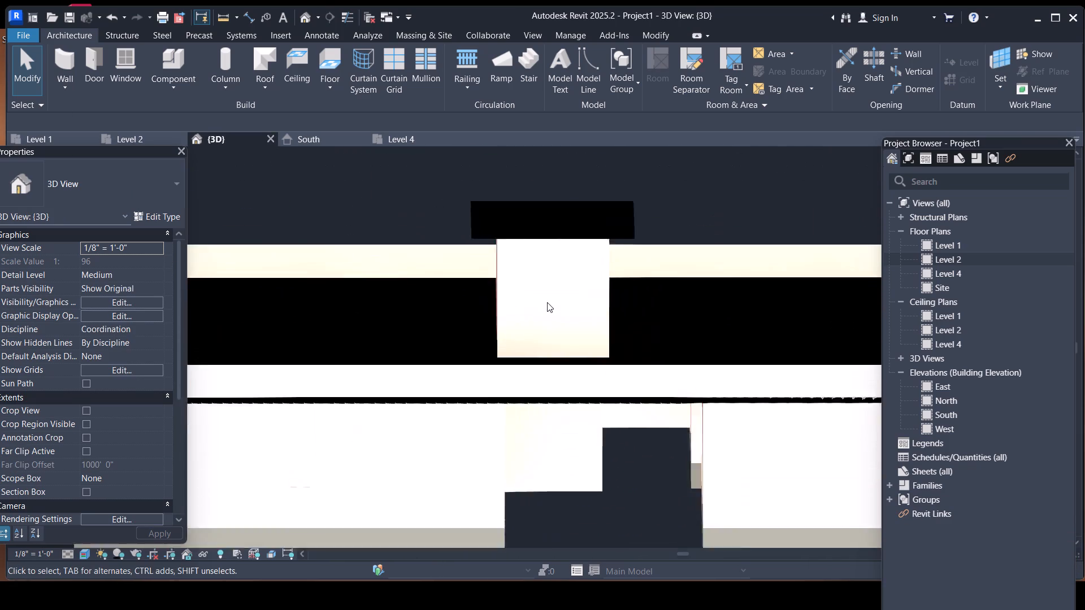
scroll(547, 302, up, 2)
scroll(452, 322, down, 3)
shift+middle_drag(414, 304, 709, 276)
shift+scroll(414, 304, down, 1)
scroll(435, 293, up, 3)
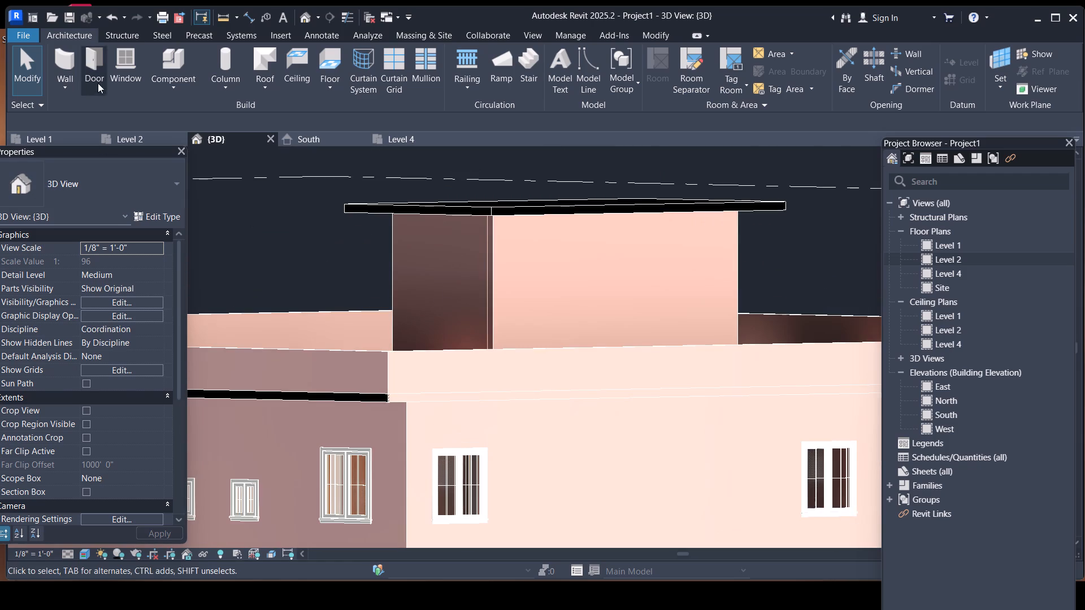
Place a Single-Flush 34" x 84" door in the narrow end wall of the rooftop stair enclosure in the 3D view.
click(95, 80)
click(169, 192)
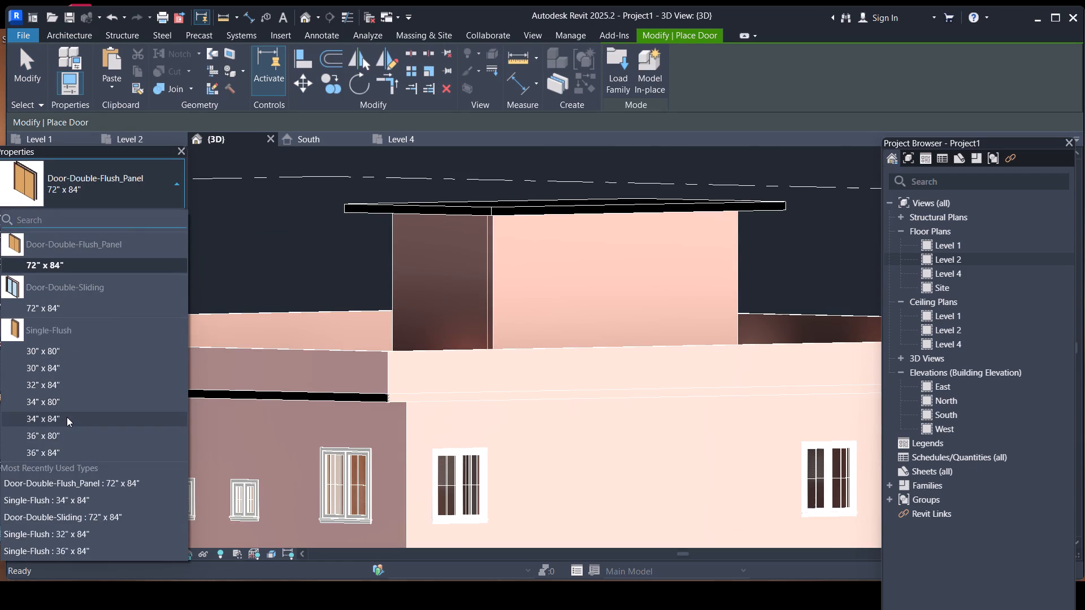
click(67, 417)
scroll(155, 250, down, 3)
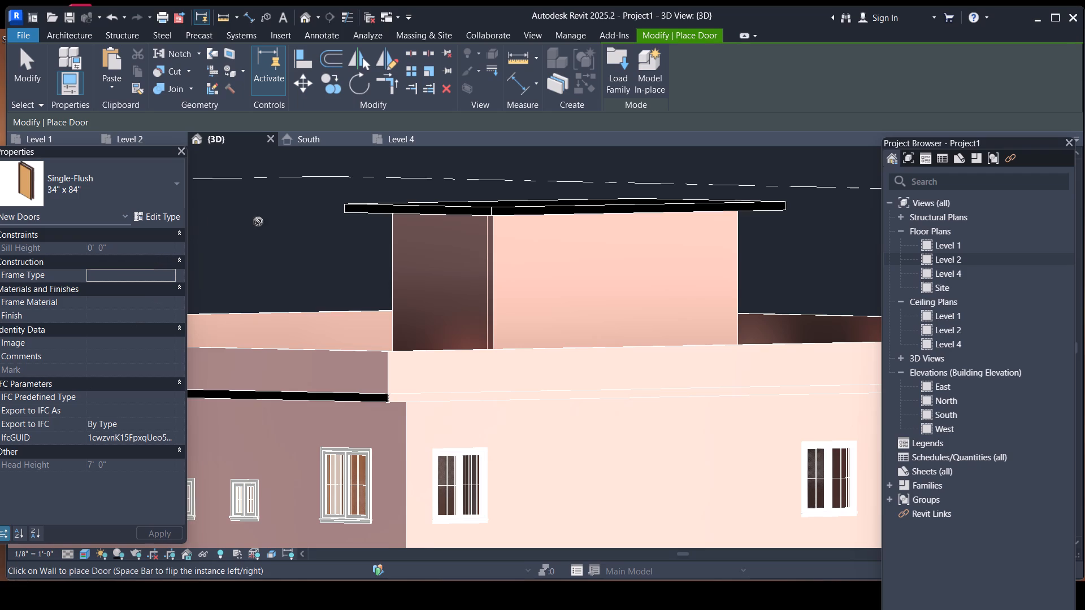
middle_drag(606, 277, 289, 289)
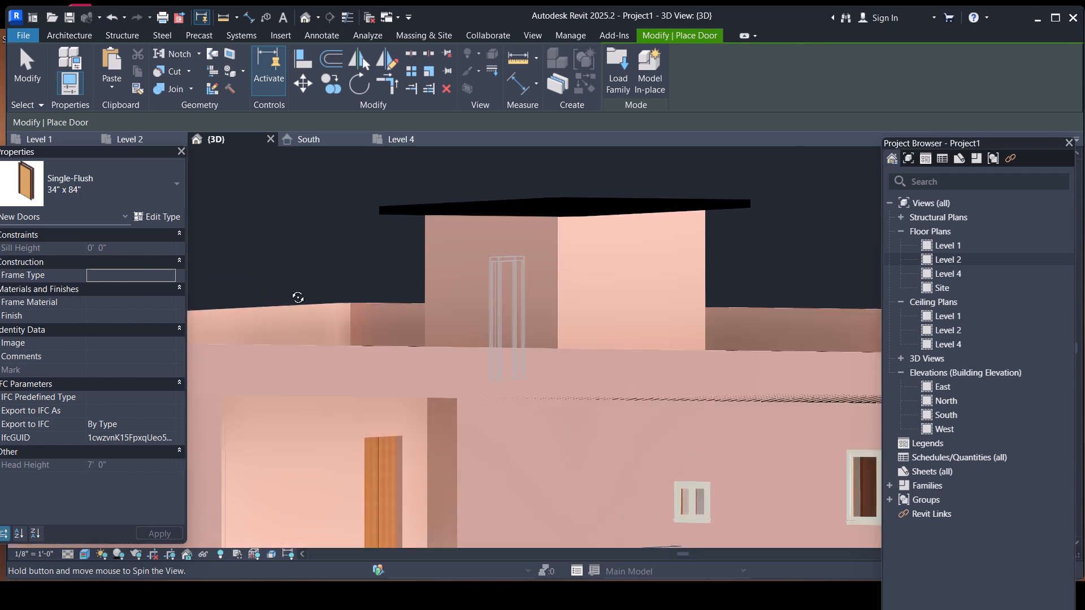
middle_drag(289, 289, 435, 314)
scroll(380, 251, down, 2)
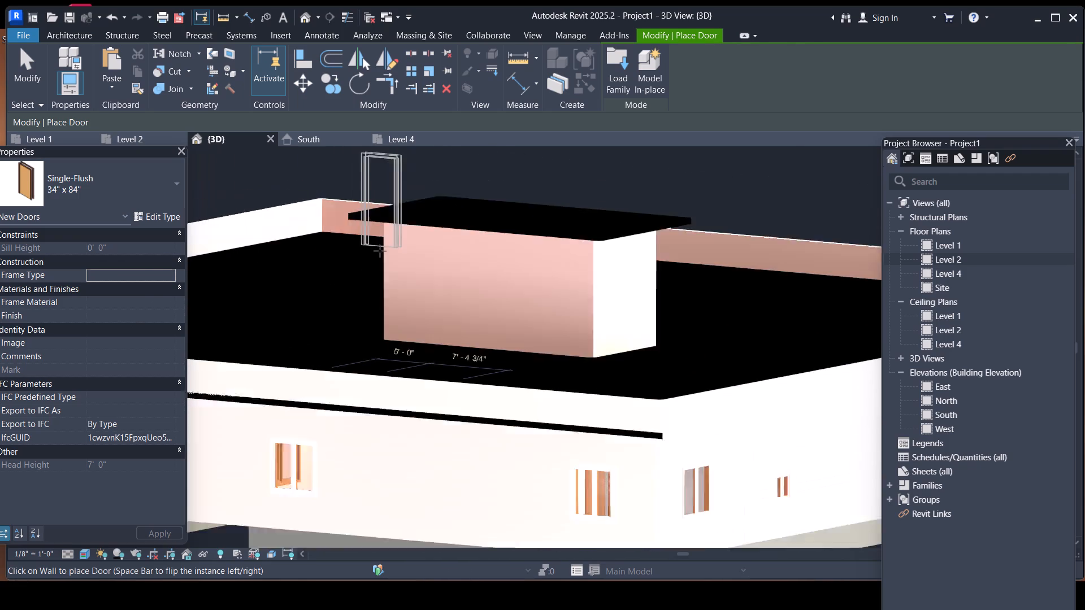
scroll(380, 251, down, 6)
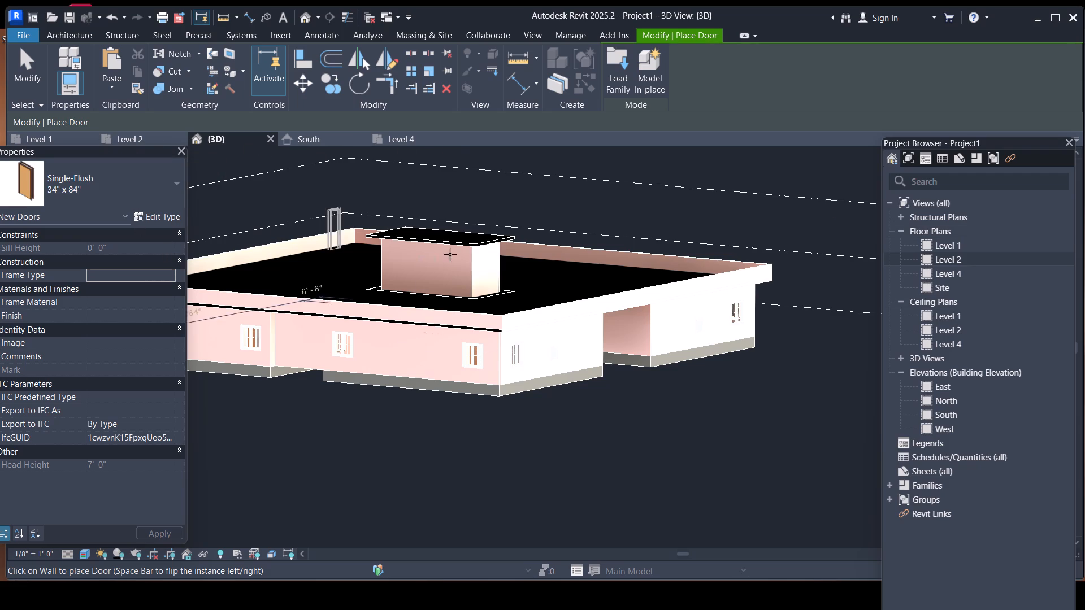
scroll(487, 260, up, 10)
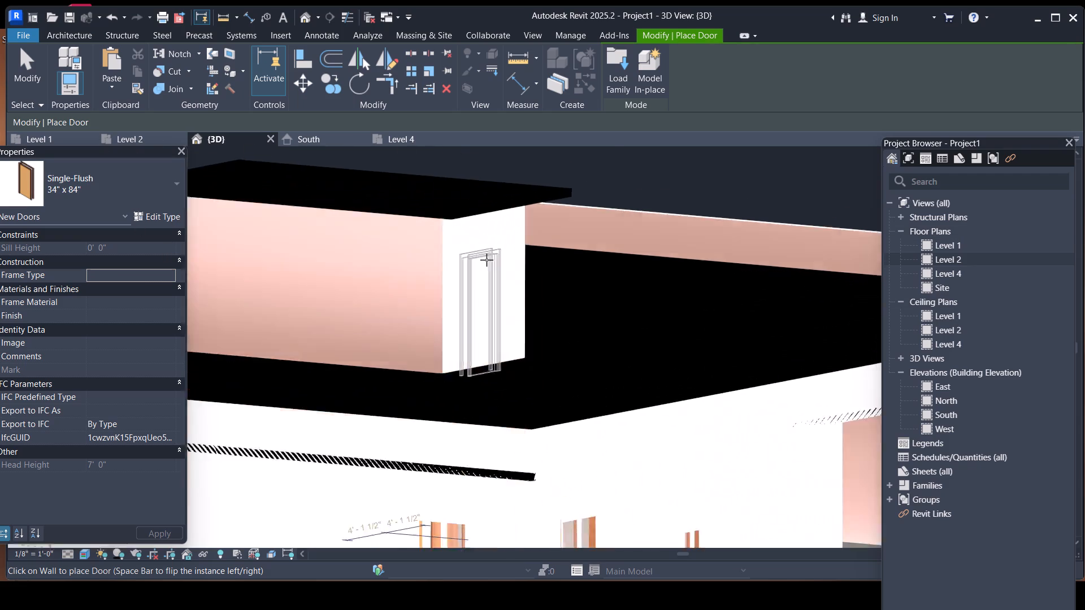
scroll(487, 260, up, 1)
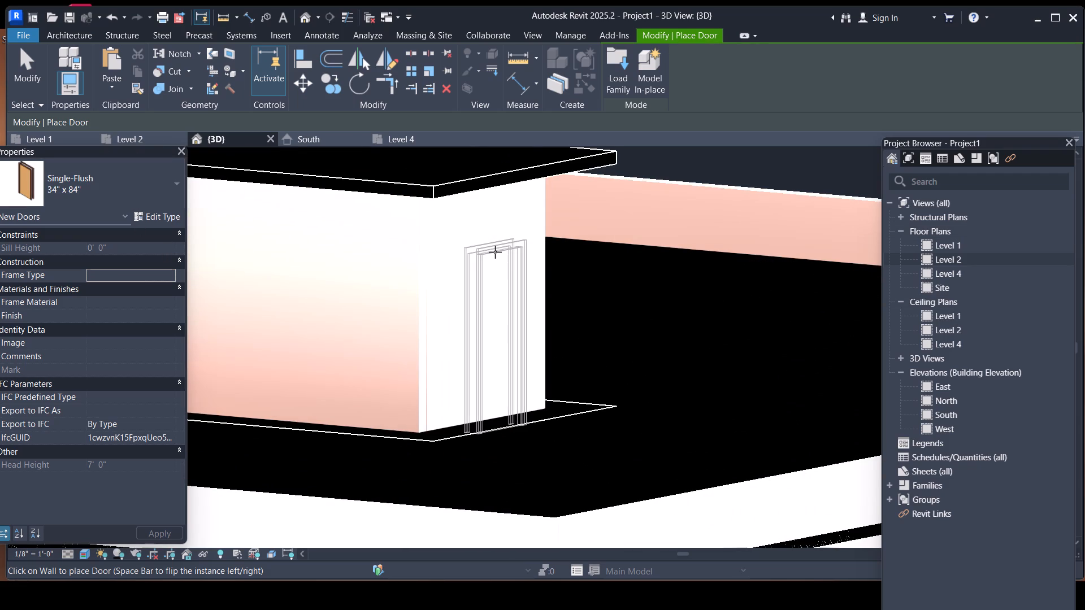
click(495, 252)
key(Escape)
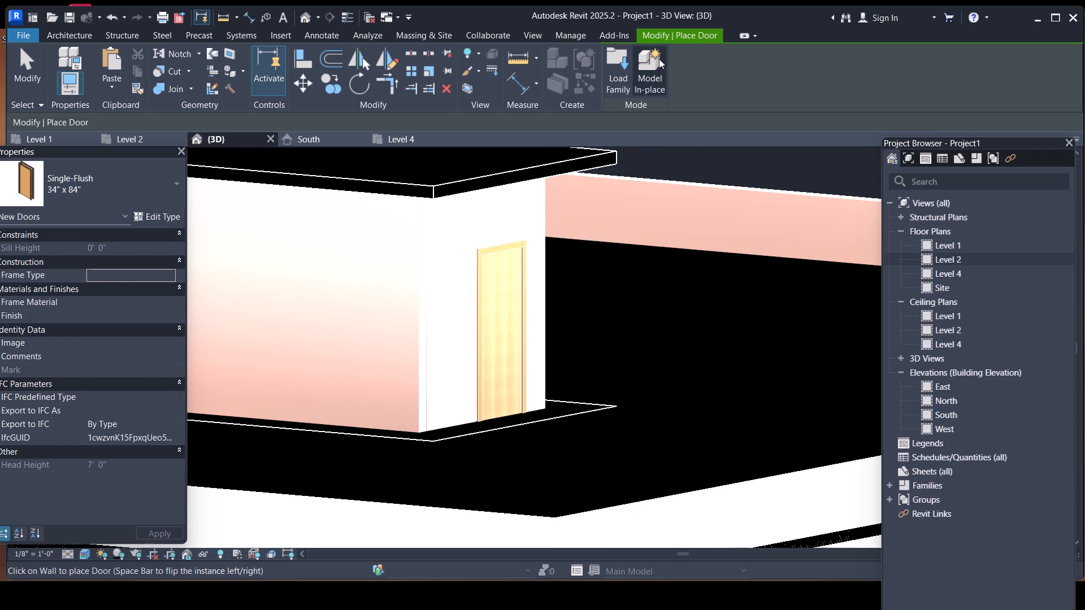
key(Escape)
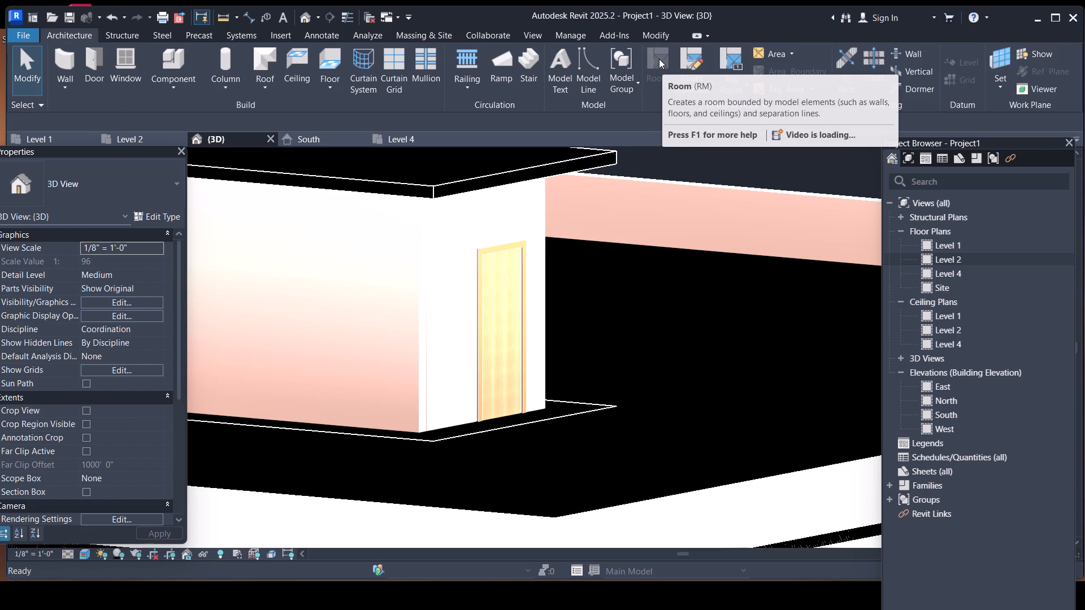
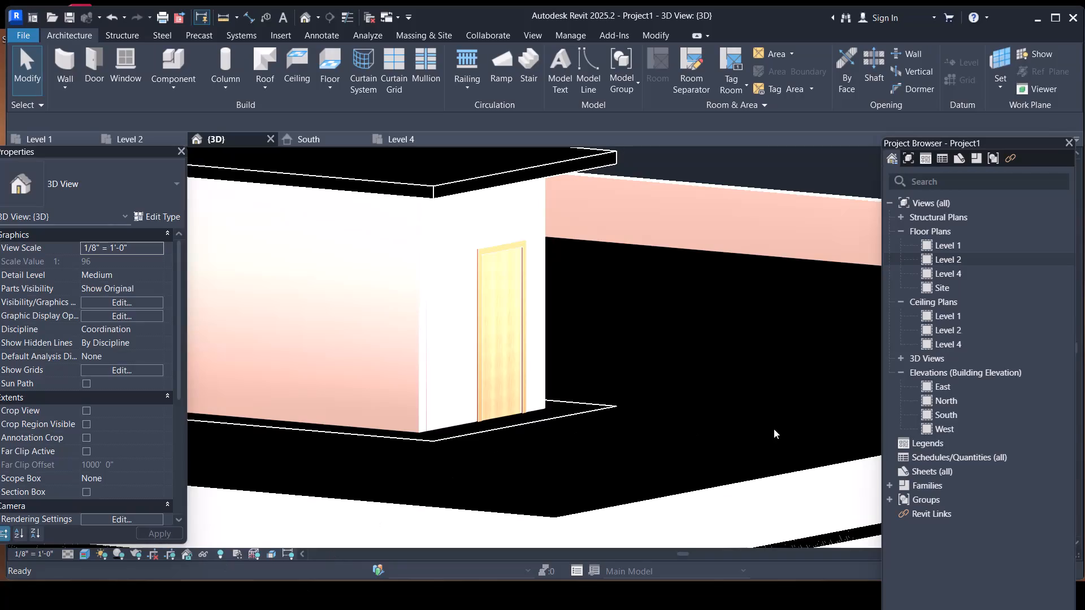
Examine the rooftop stair enclosure and the building around it from several sides in the 3D view.
key(Escape)
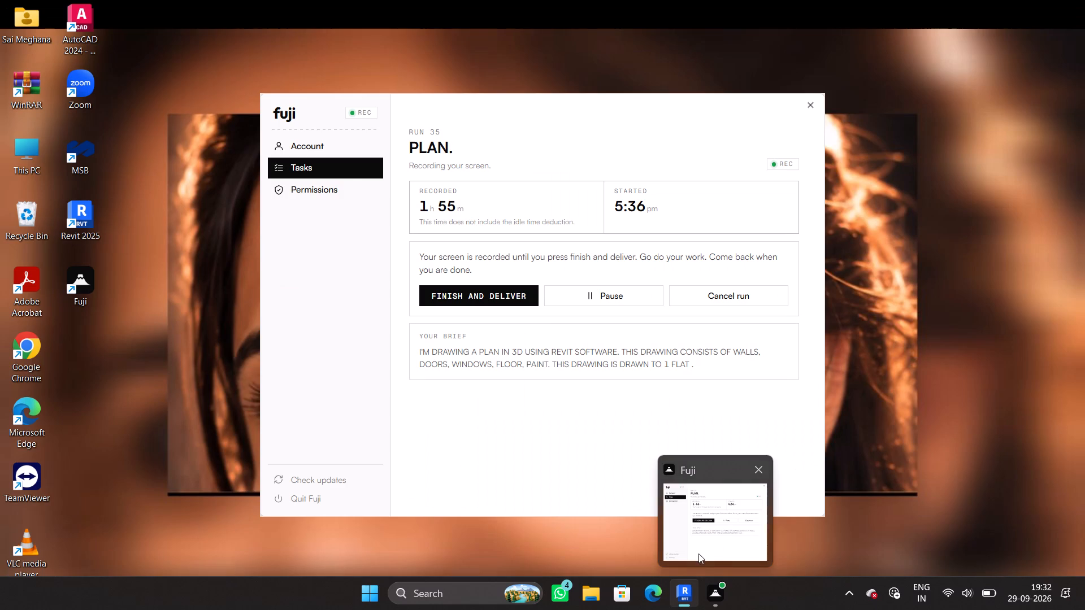
scroll(678, 329, down, 1)
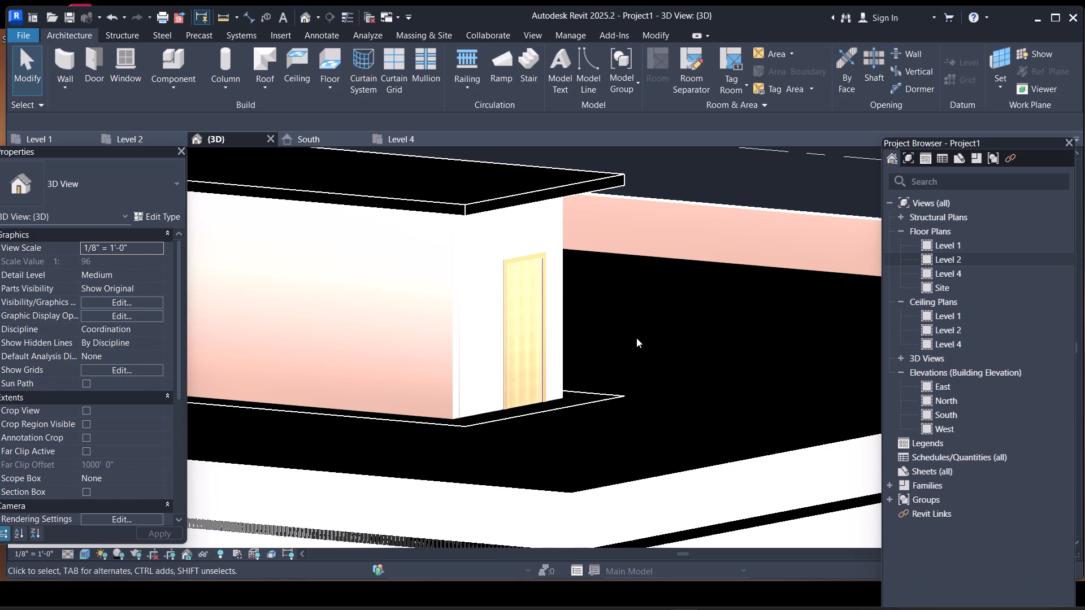
scroll(649, 294, down, 6)
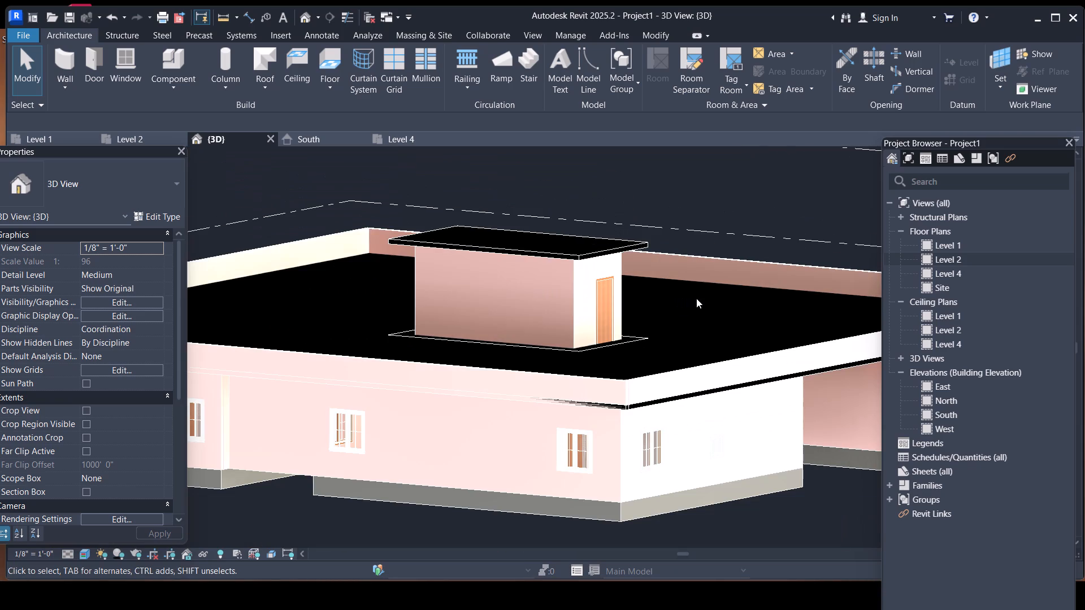
shift+scroll(697, 298, down, 1)
shift+middle_drag(692, 298, 629, 326)
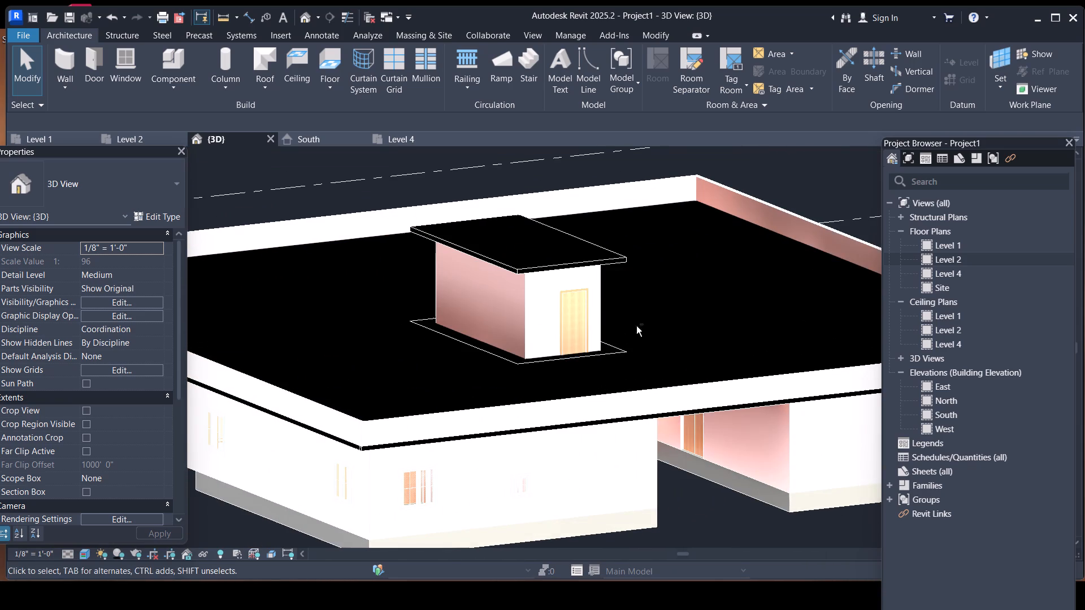
shift+middle_drag(667, 318, 572, 275)
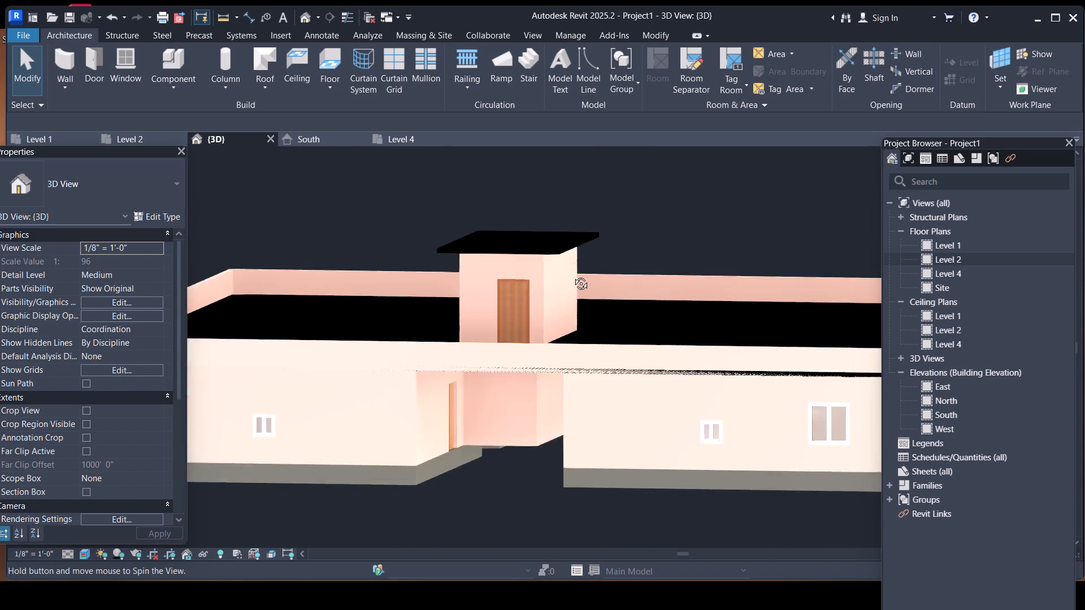
shift+middle_drag(572, 275, 797, 265)
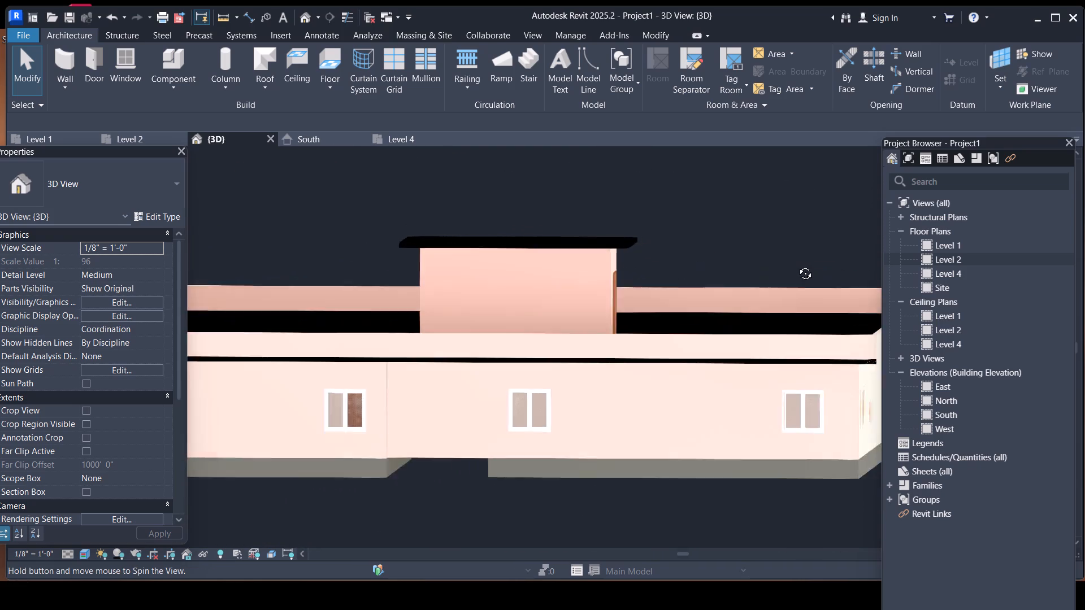
shift+middle_drag(797, 265, 885, 234)
middle_drag(491, 278, 620, 323)
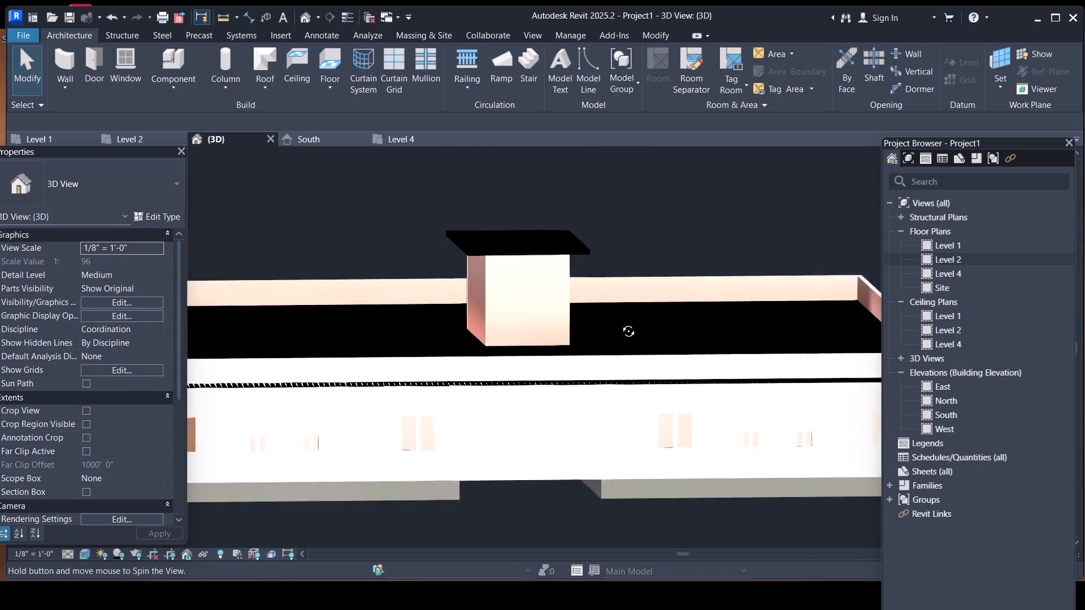
middle_drag(620, 323, 793, 289)
shift+middle_drag(579, 308, 782, 292)
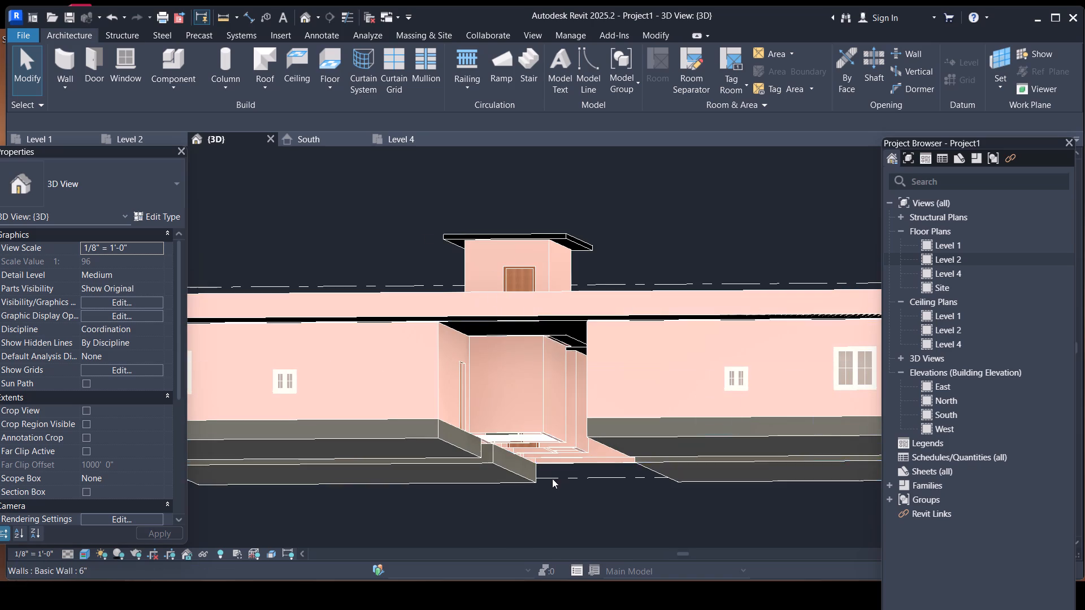
Change the level of the stair area's Single-Flush 34" x 84" door on Level 1 to Level 2 and delete the door instance.
scroll(548, 479, up, 4)
scroll(498, 422, up, 4)
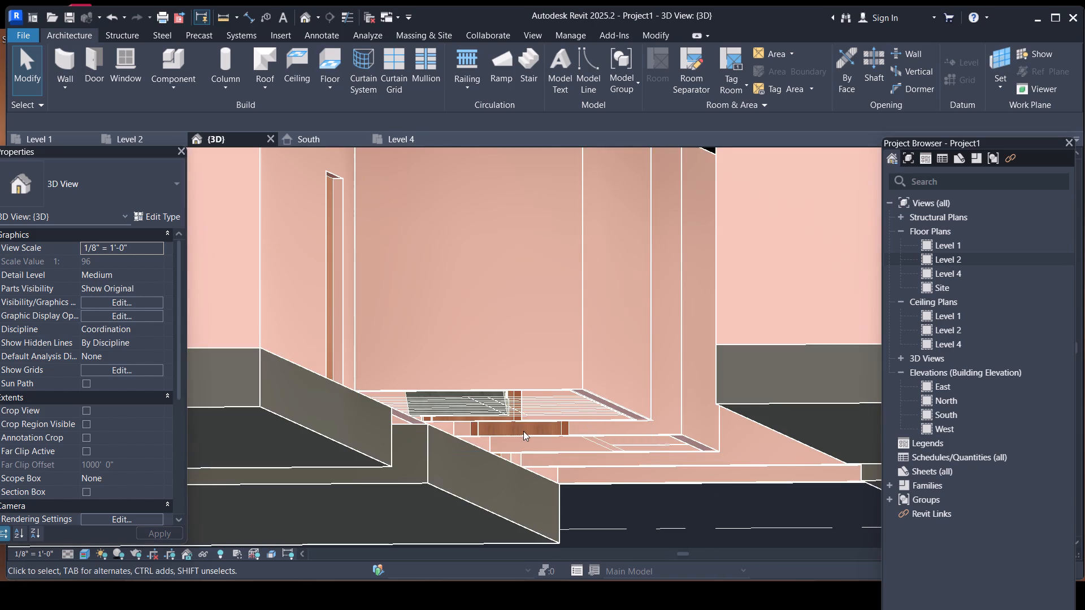
click(523, 431)
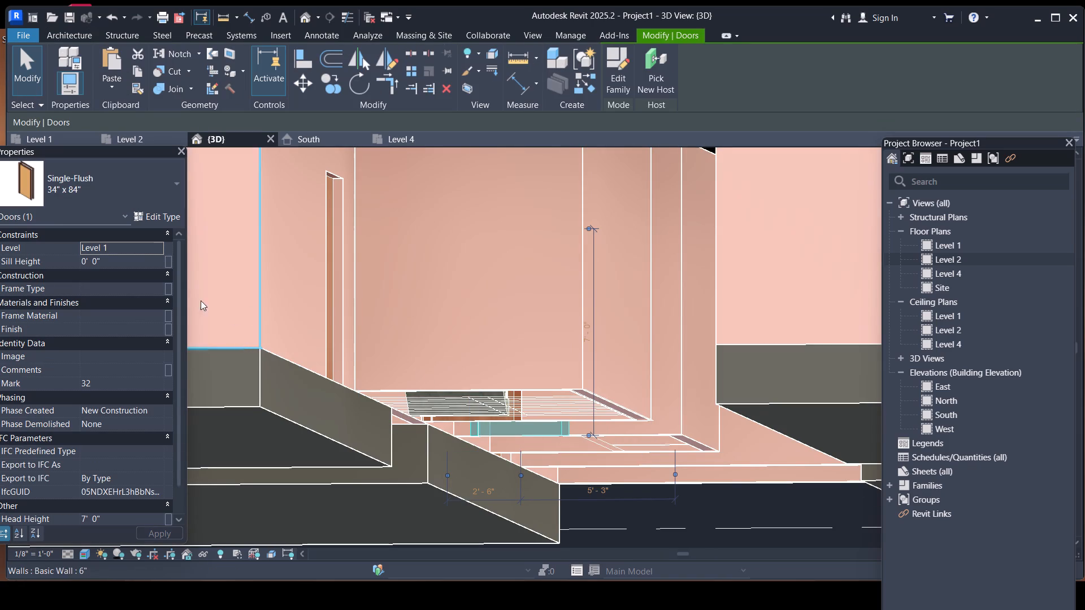
click(155, 242)
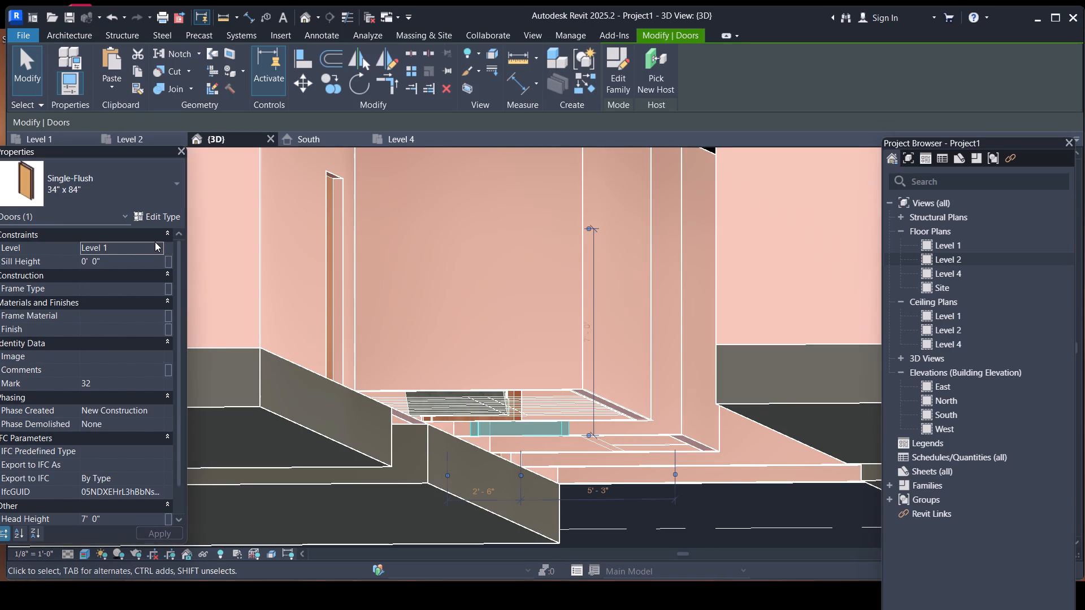
click(139, 273)
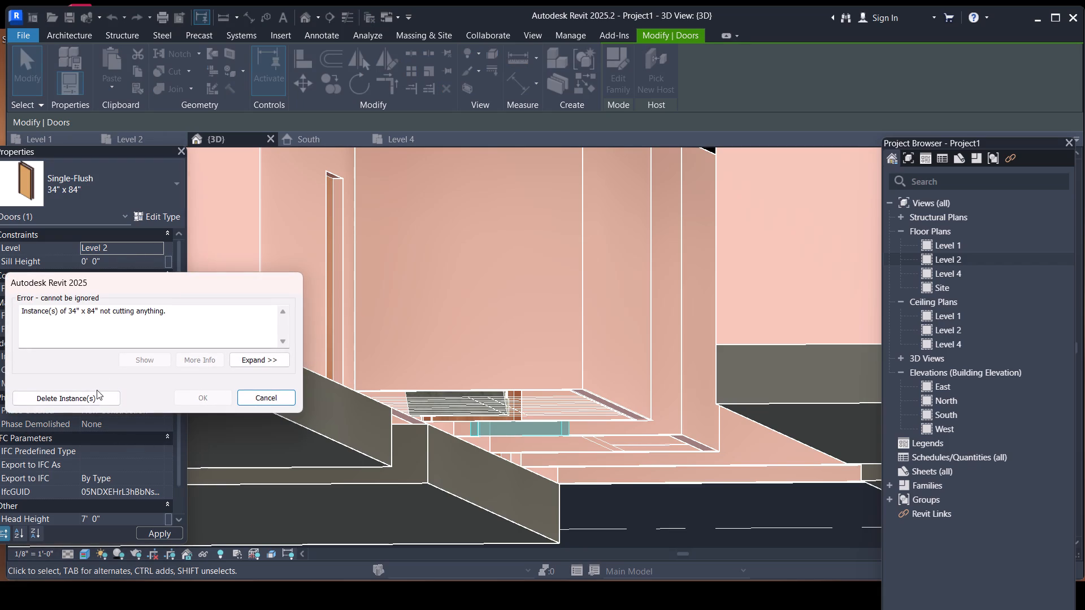
click(93, 399)
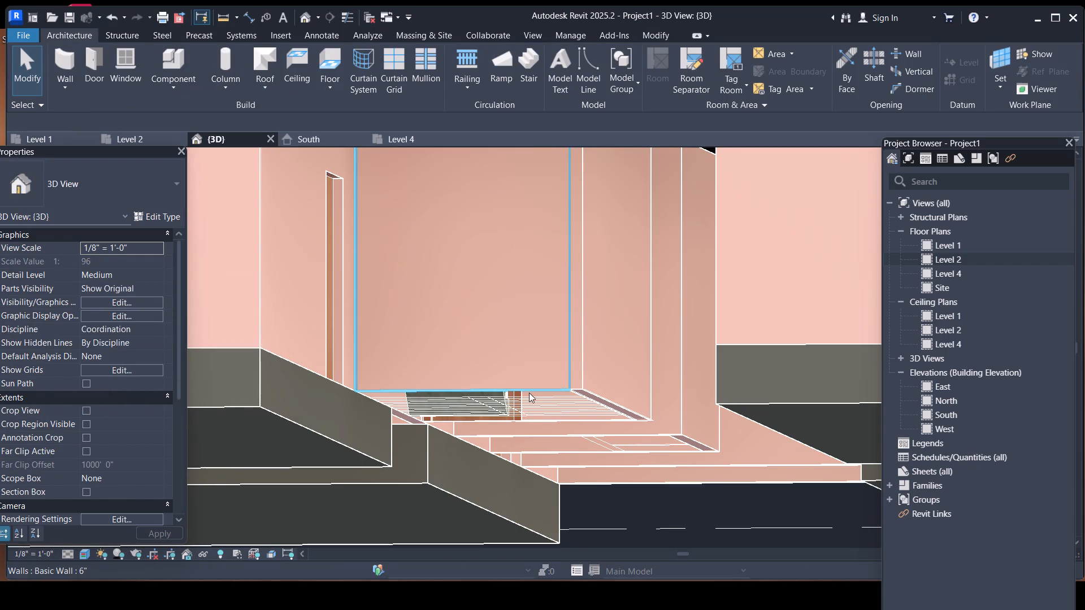
Delete the Single-Flush 34" x 84" door from the narrow end wall of the rooftop stair enclosure.
scroll(521, 406, down, 9)
scroll(521, 406, up, 1)
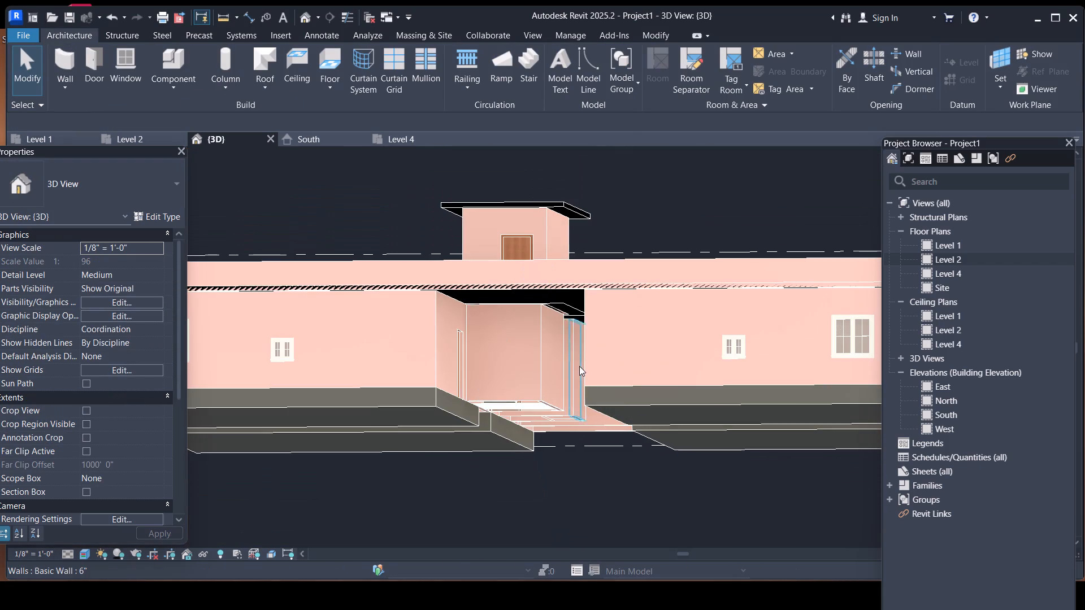
shift+middle_drag(593, 338, 341, 419)
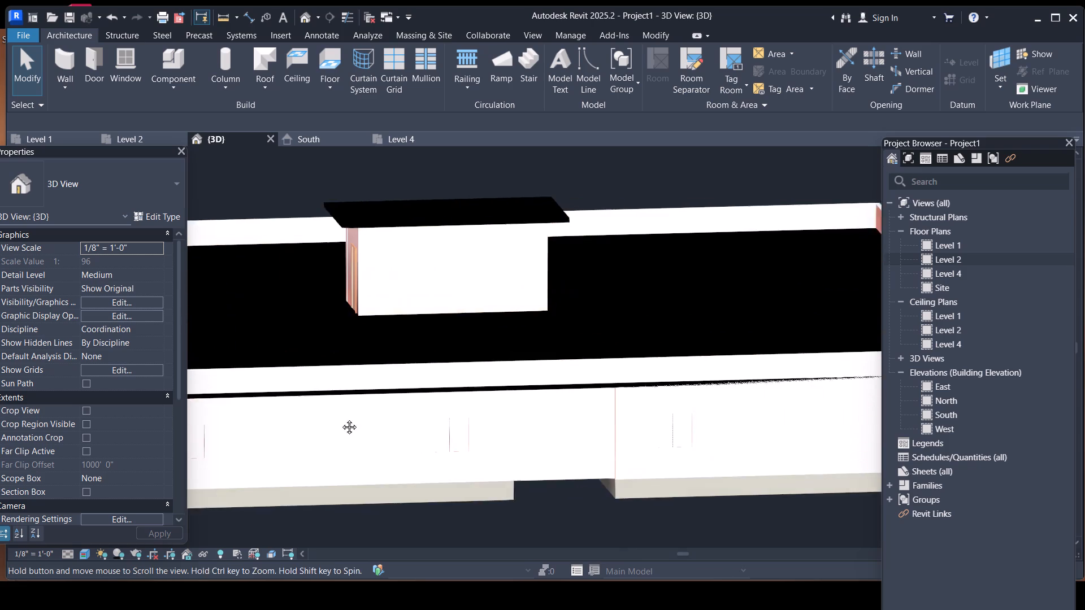
shift+middle_drag(341, 419, 325, 419)
shift+middle_drag(535, 296, 406, 330)
shift+middle_drag(412, 328, 588, 368)
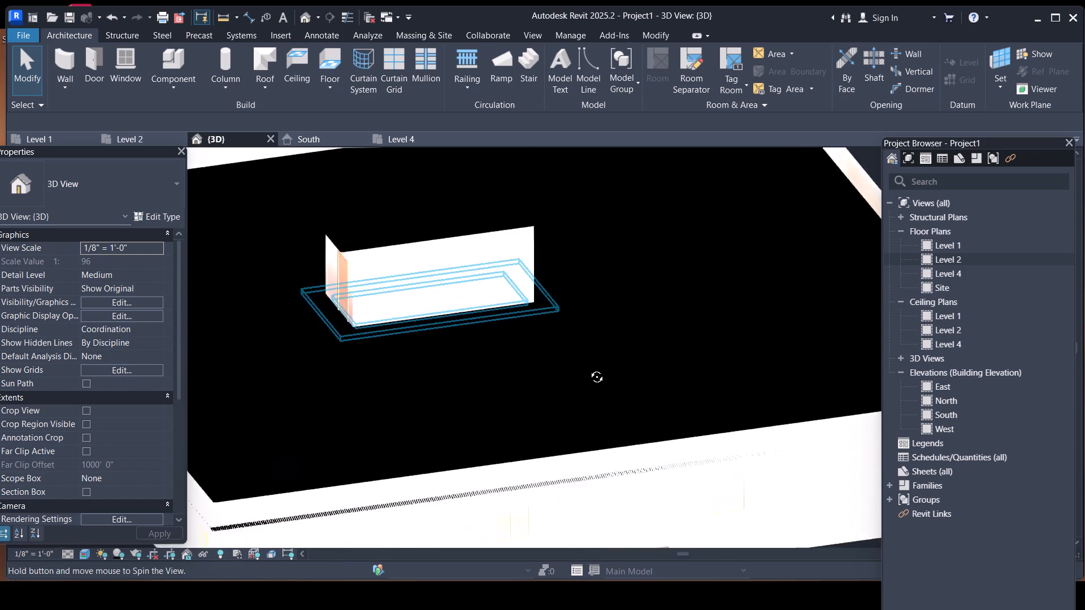
shift+middle_drag(588, 368, 693, 347)
scroll(462, 300, down, 3)
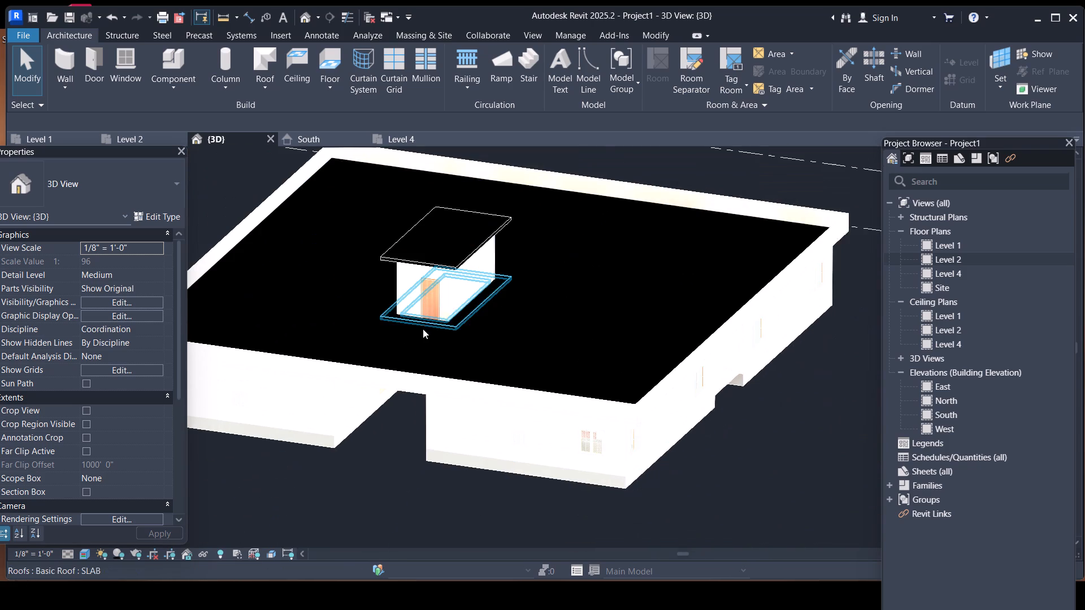
scroll(433, 330, up, 2)
middle_drag(489, 361, 622, 375)
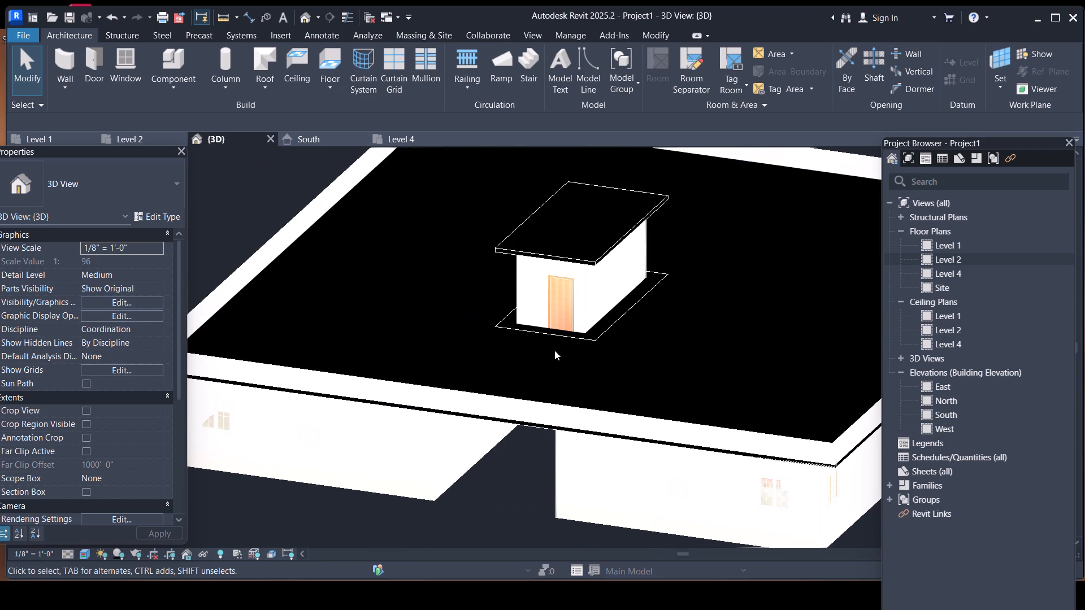
click(570, 326)
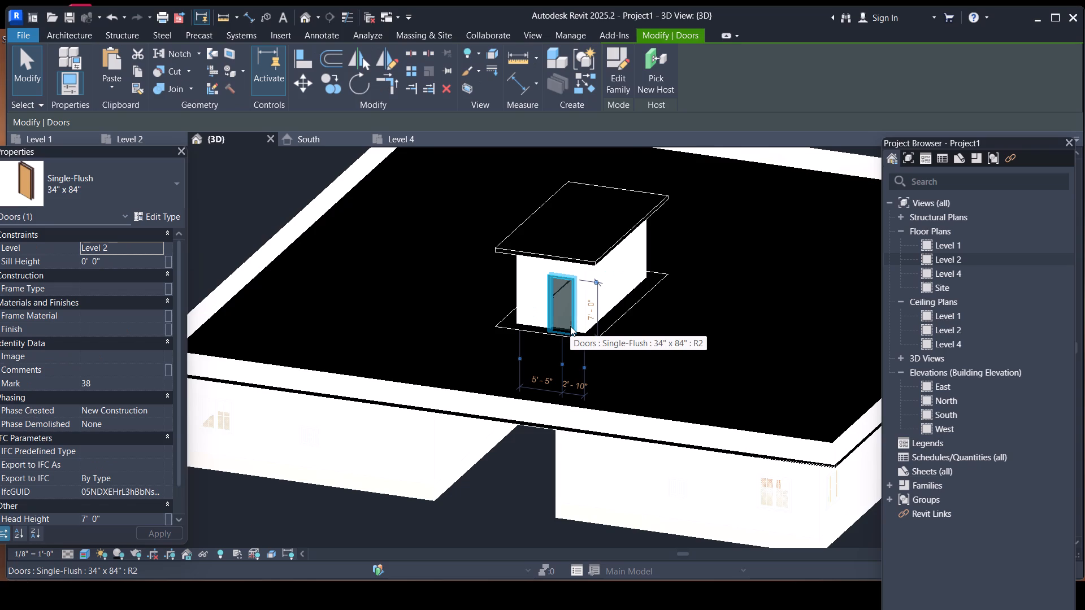
key(Delete)
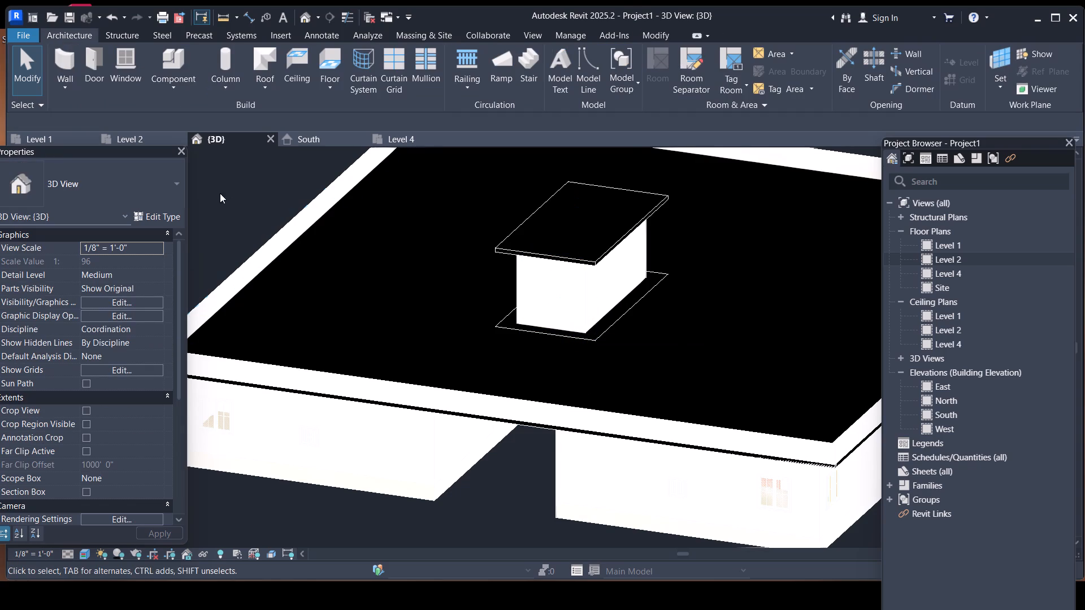
Place a Single-Flush 34" x 84" door in the rooftop enclosure's narrow end wall, about 6'-3" and 2'-0" from its two corners.
click(82, 78)
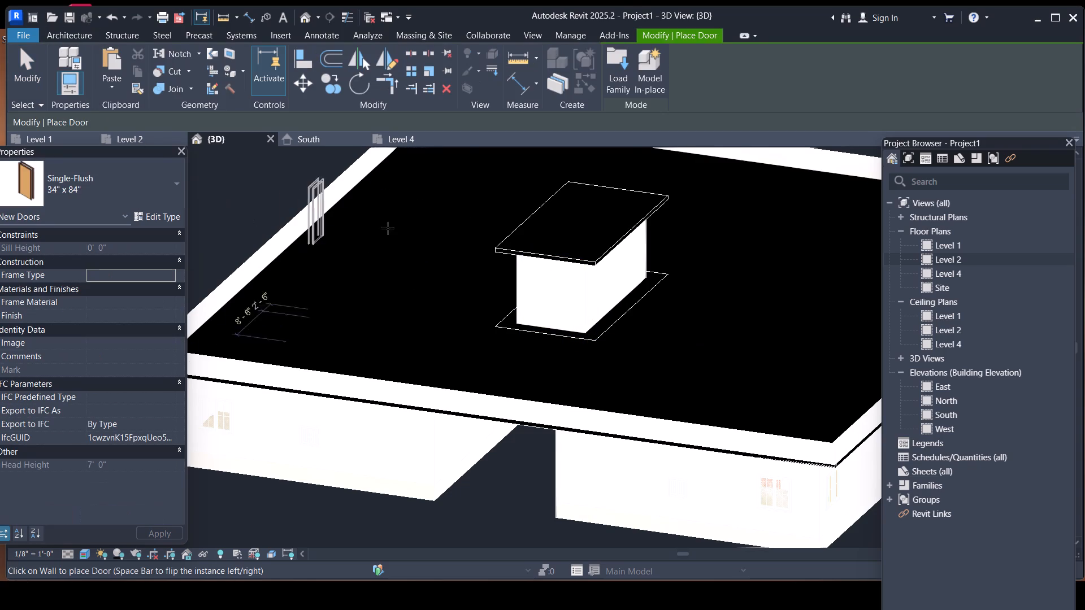
shift+middle_drag(732, 291, 550, 308)
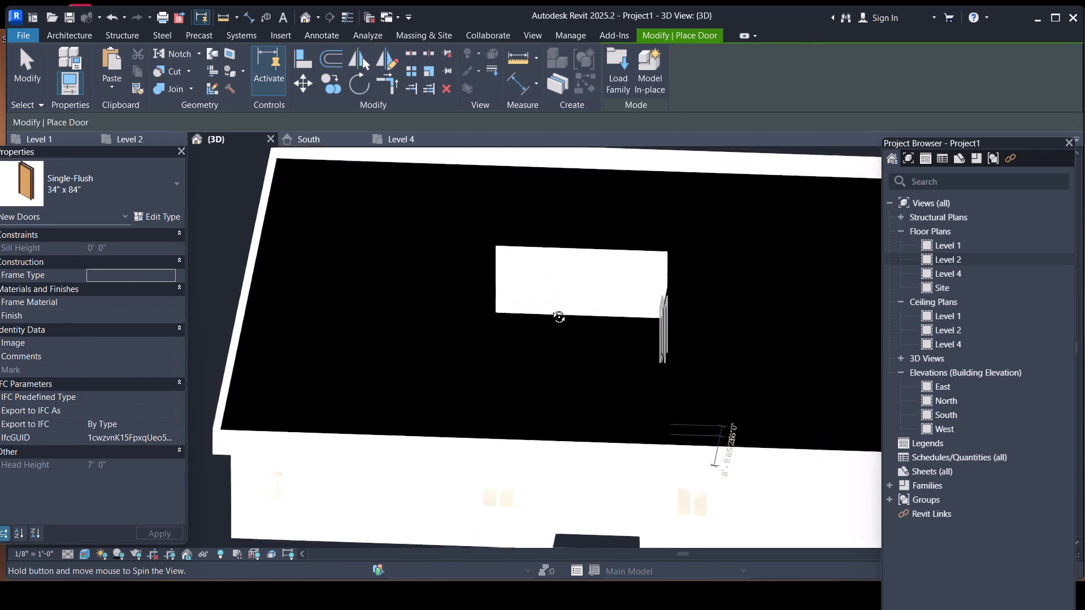
shift+middle_drag(550, 308, 461, 311)
middle_drag(632, 297, 605, 278)
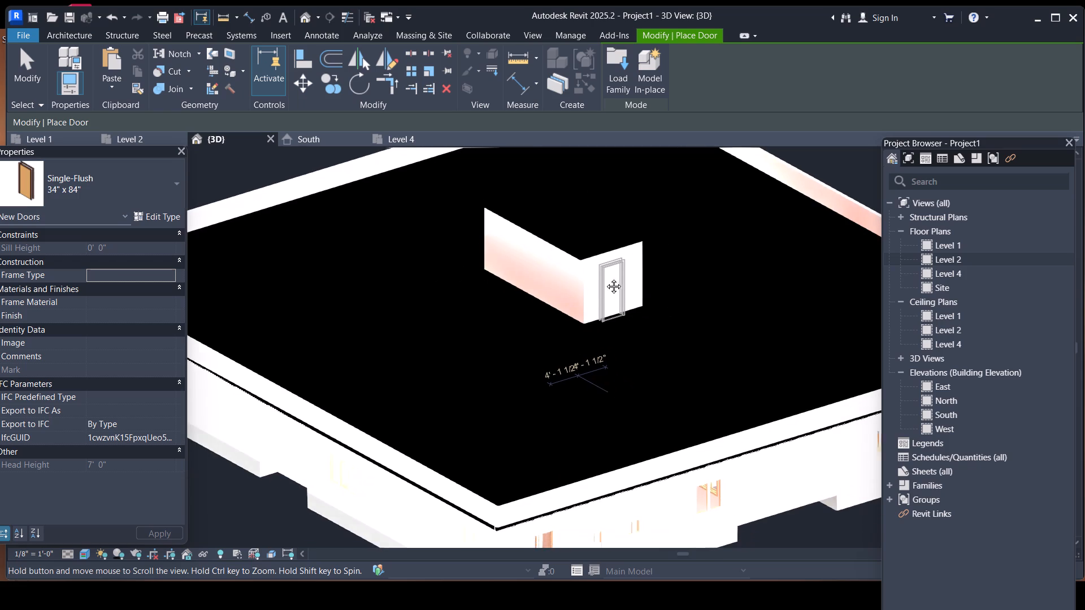
middle_drag(605, 278, 593, 272)
scroll(597, 273, up, 5)
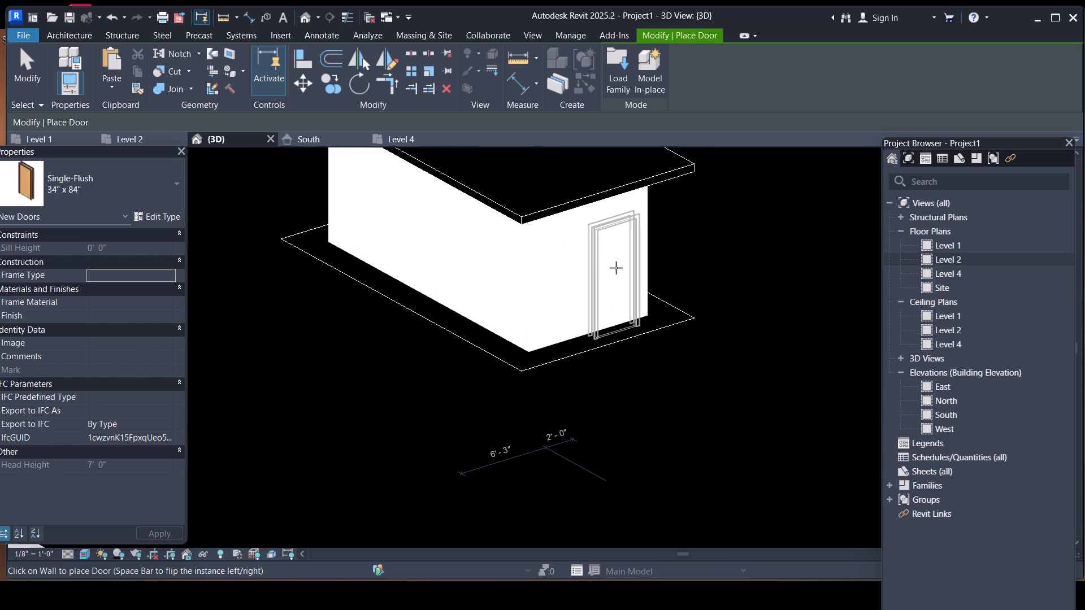
click(616, 267)
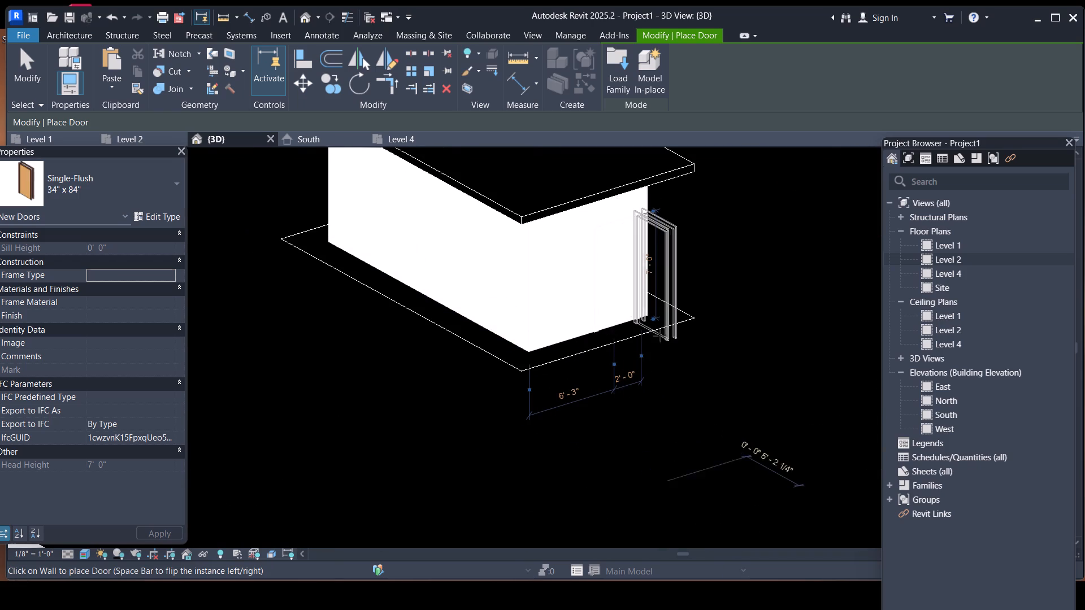
middle_drag(659, 335, 559, 474)
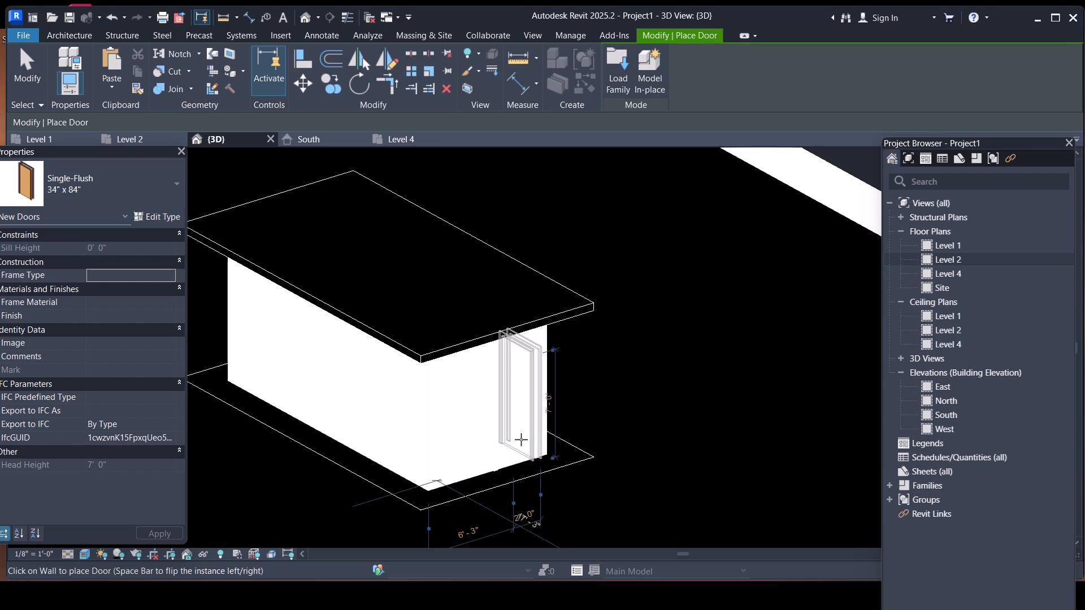
click(509, 483)
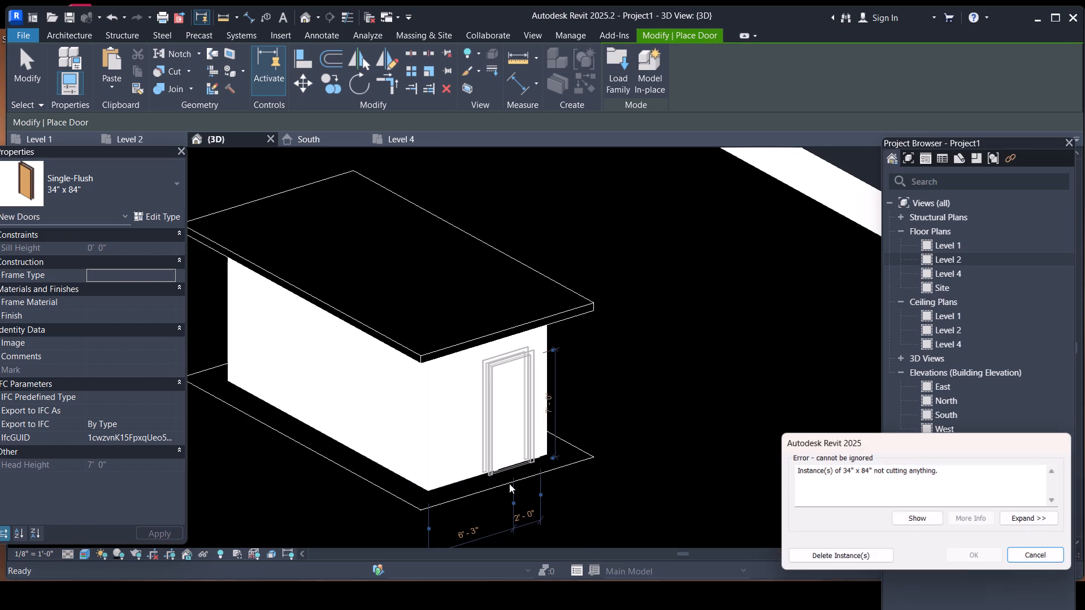
click(859, 553)
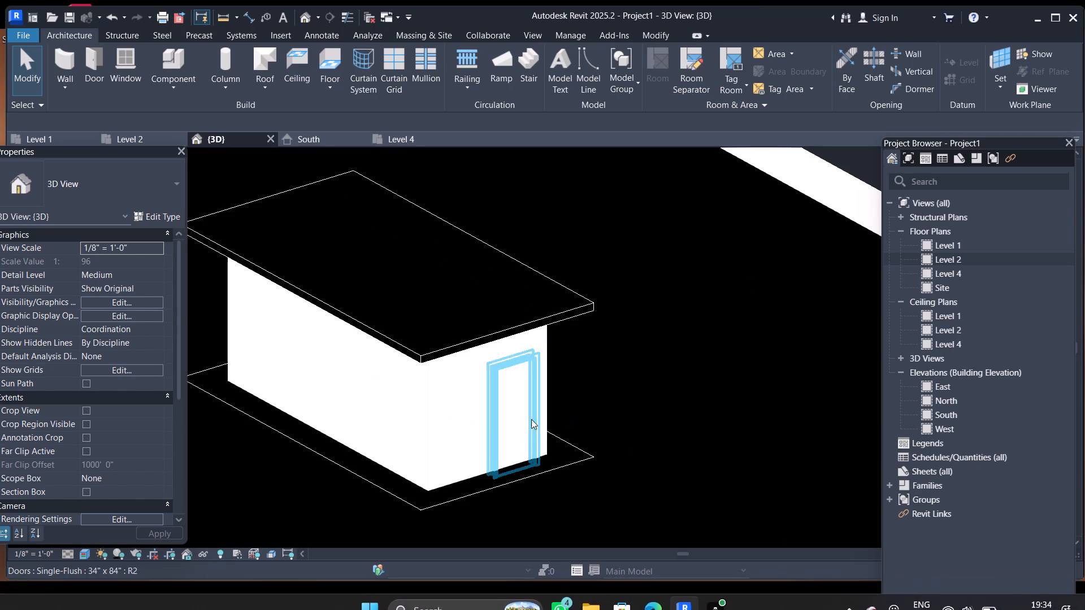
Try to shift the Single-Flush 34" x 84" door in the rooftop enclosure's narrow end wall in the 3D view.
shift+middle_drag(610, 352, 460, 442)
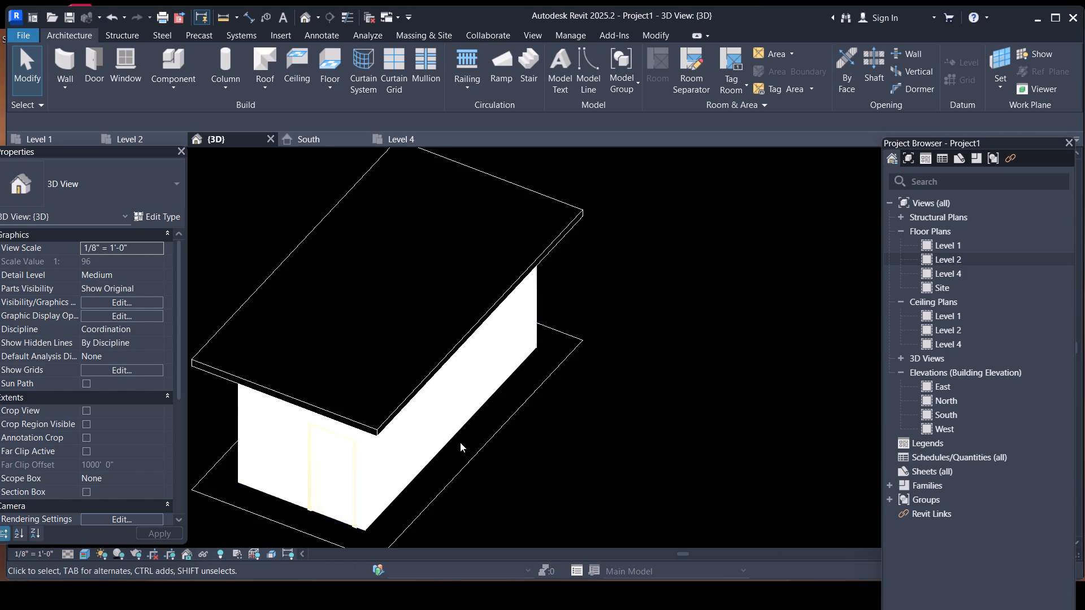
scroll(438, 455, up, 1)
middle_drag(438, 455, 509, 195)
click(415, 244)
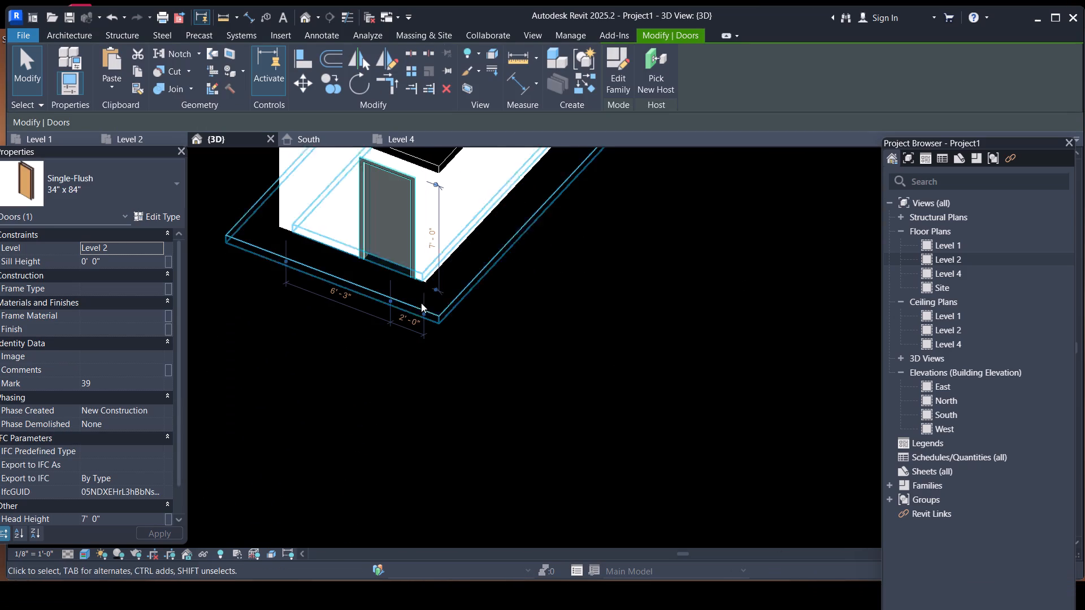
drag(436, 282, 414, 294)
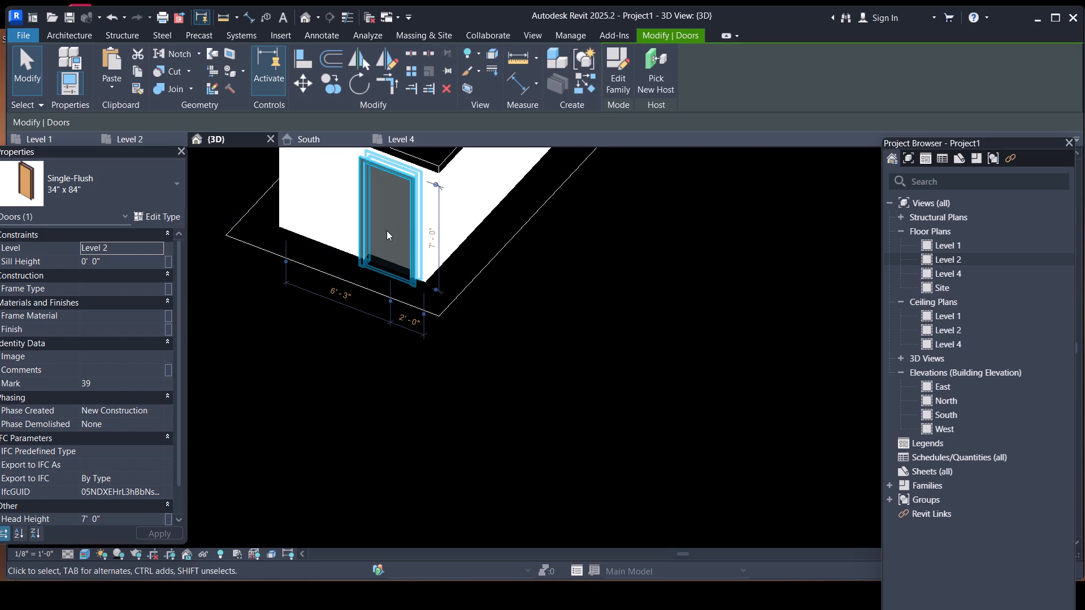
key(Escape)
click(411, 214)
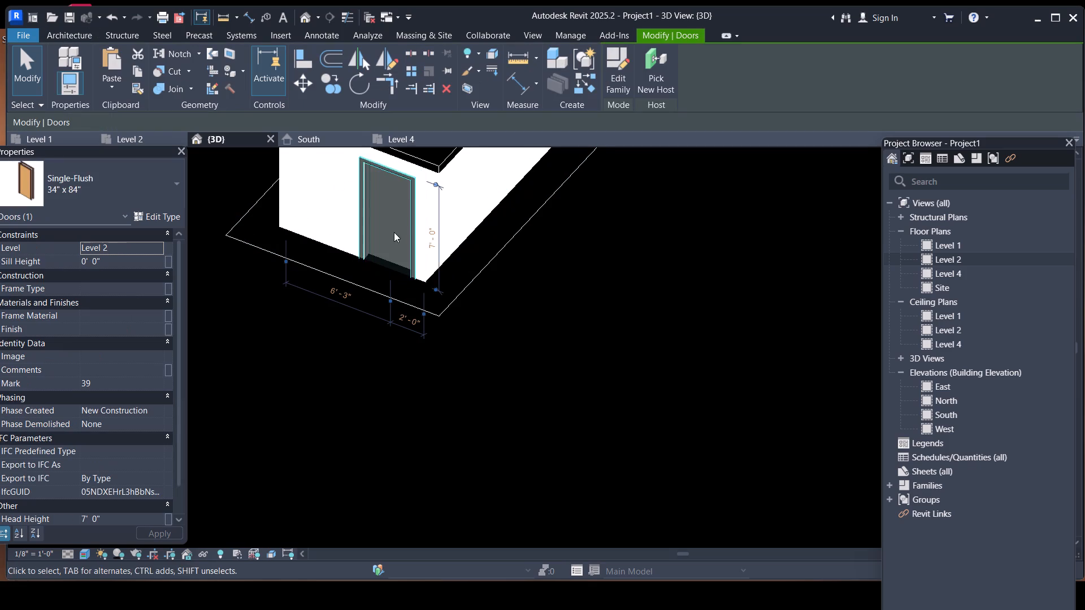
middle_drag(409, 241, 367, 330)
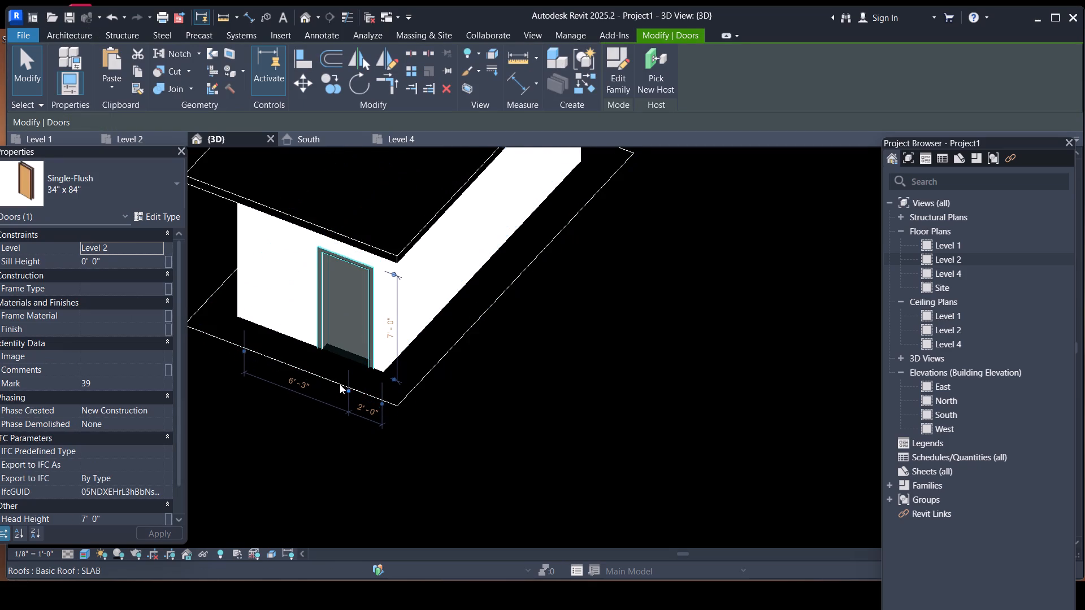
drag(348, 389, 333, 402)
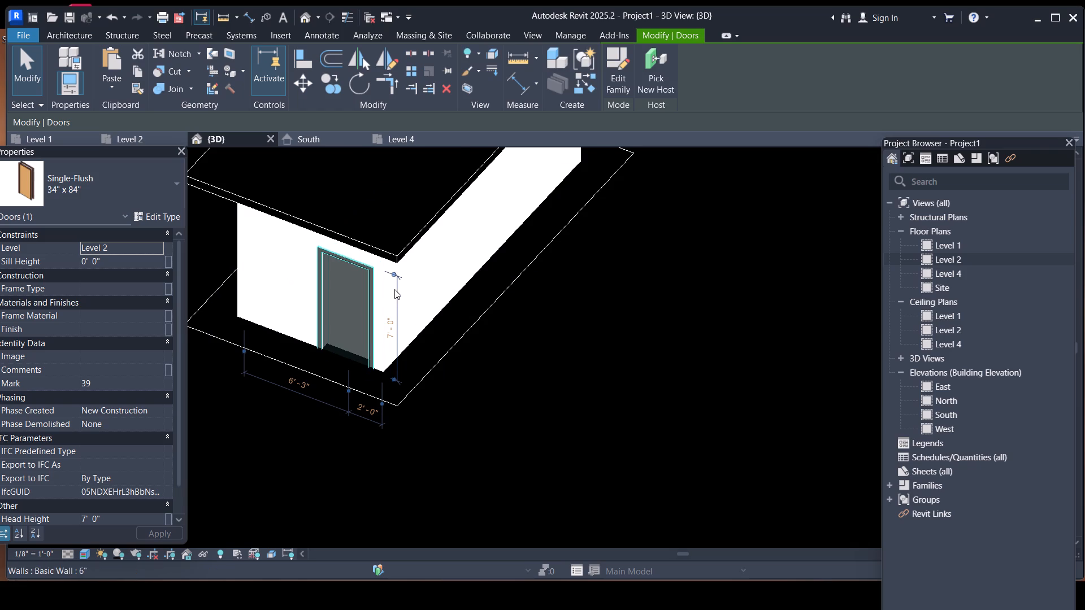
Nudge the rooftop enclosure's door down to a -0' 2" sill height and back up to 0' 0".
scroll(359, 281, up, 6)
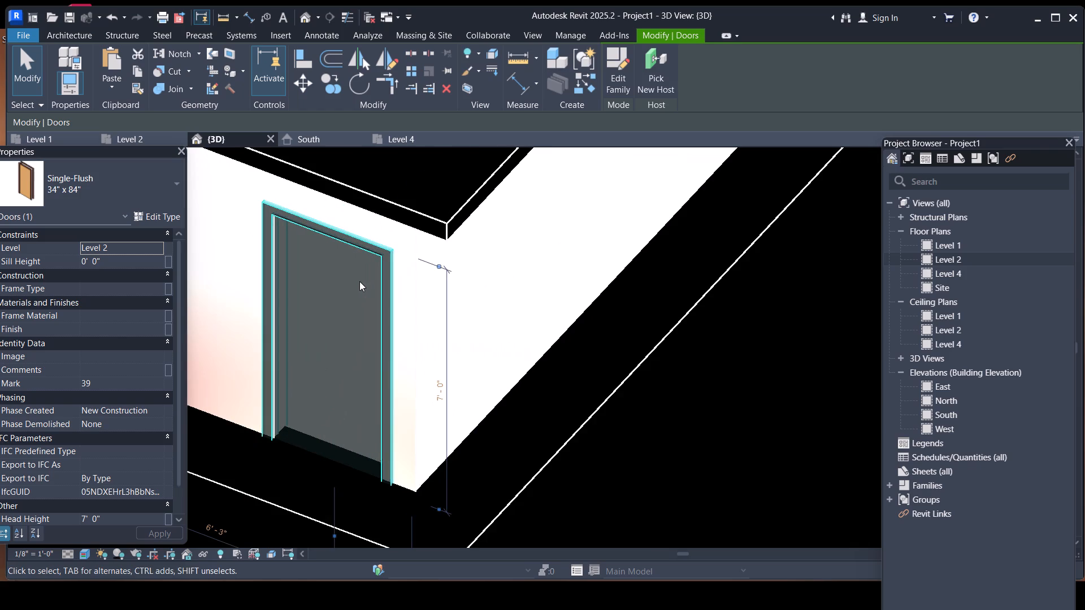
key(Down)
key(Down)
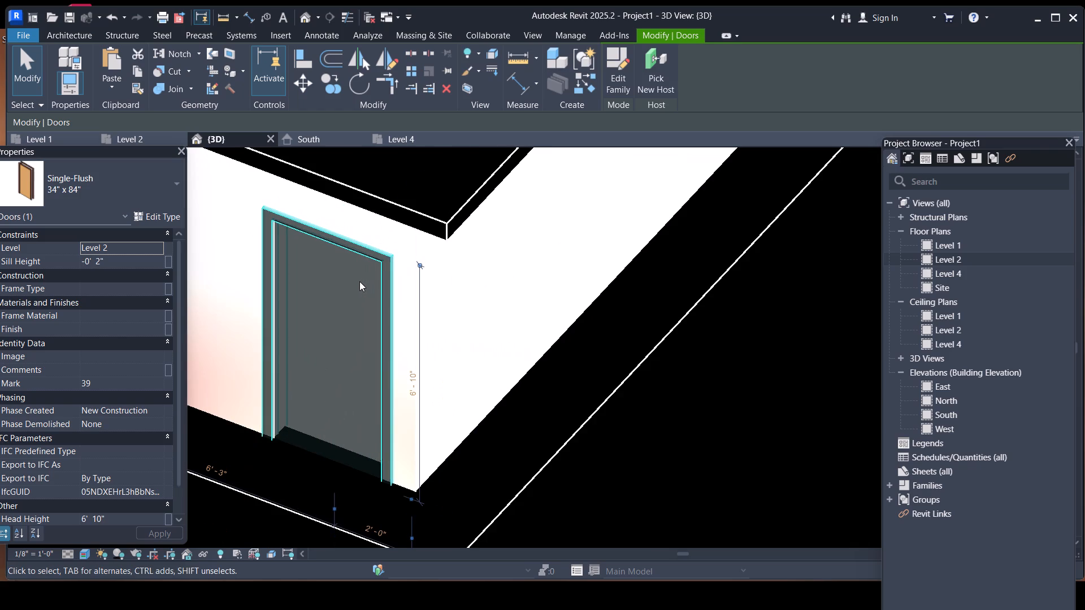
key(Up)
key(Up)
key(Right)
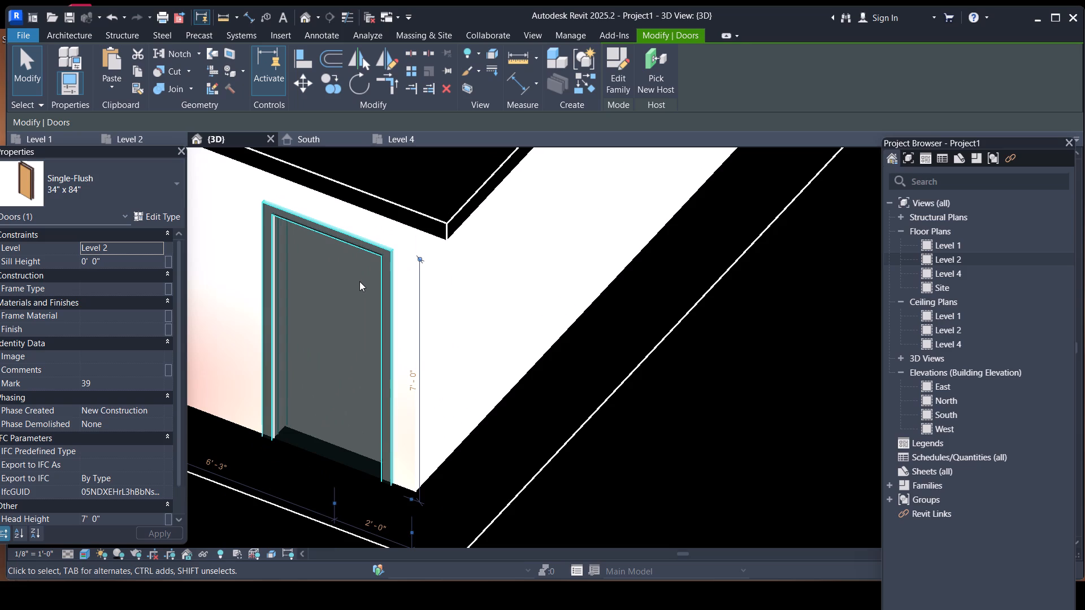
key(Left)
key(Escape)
Examine the rooftop stair enclosure and how its end-wall door sits against the roof from several sides in the 3D view.
scroll(415, 257, down, 7)
scroll(495, 284, down, 3)
middle_drag(557, 271, 279, 333)
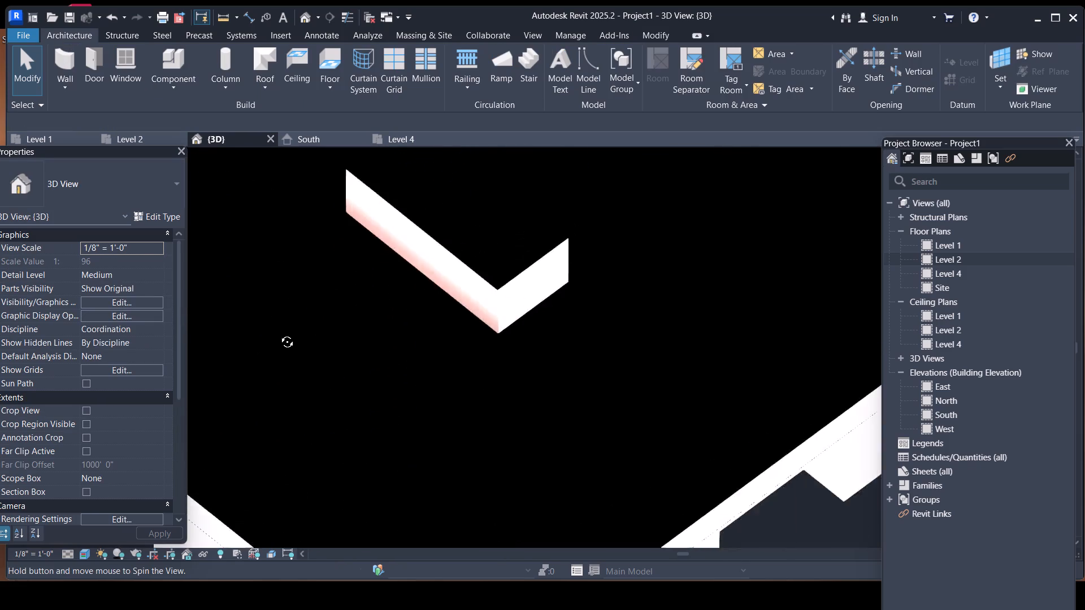
middle_drag(279, 333, 276, 333)
shift+middle_drag(597, 280, 288, 172)
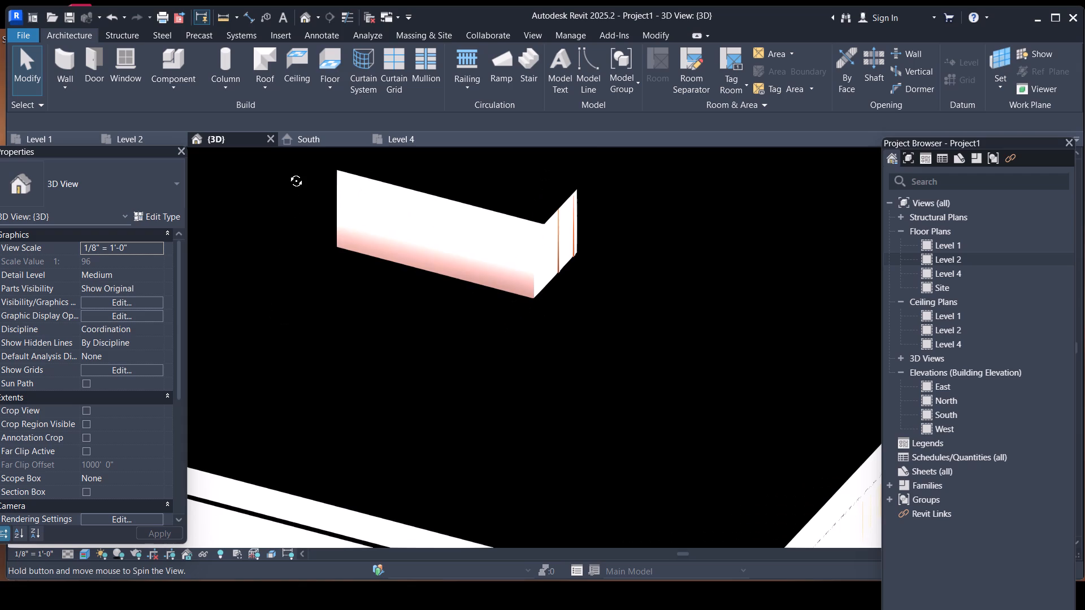
shift+middle_drag(288, 172, 288, 172)
scroll(576, 309, up, 2)
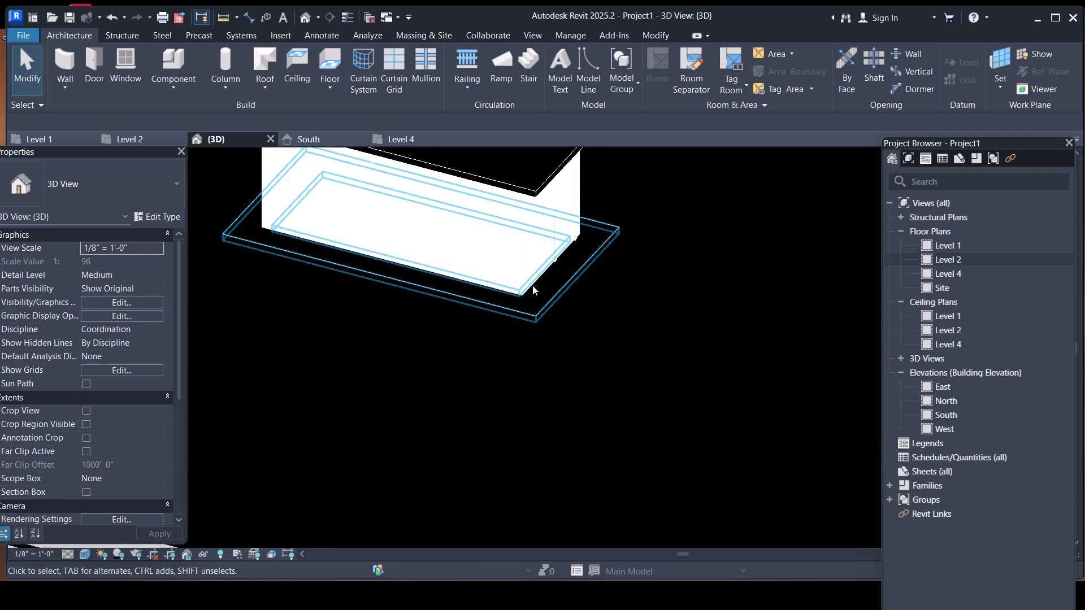
scroll(558, 334, down, 2)
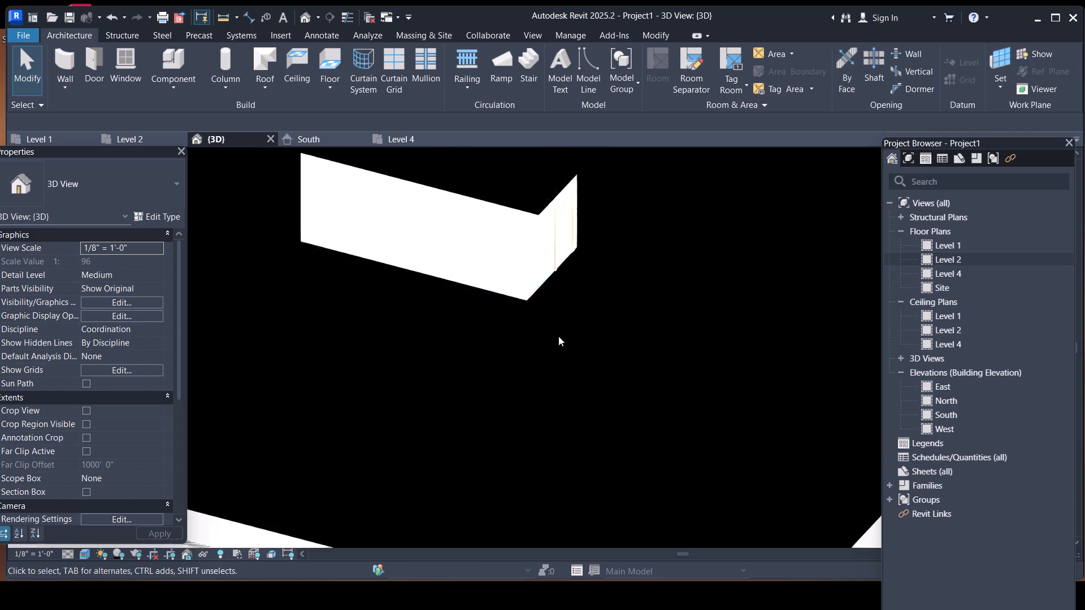
scroll(558, 336, down, 1)
scroll(549, 237, up, 8)
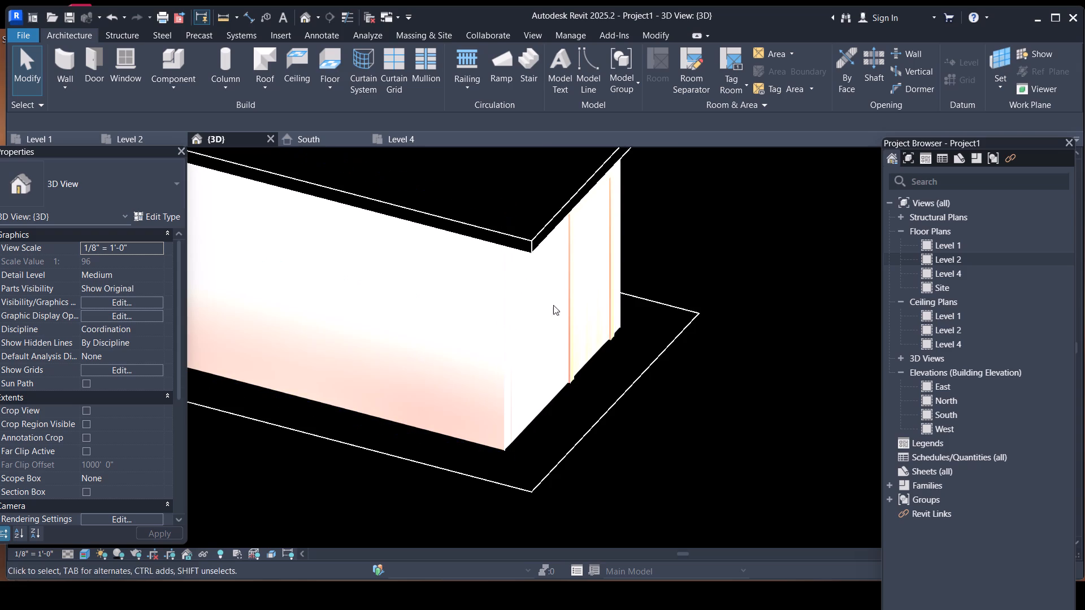
shift+middle_drag(596, 276, 474, 333)
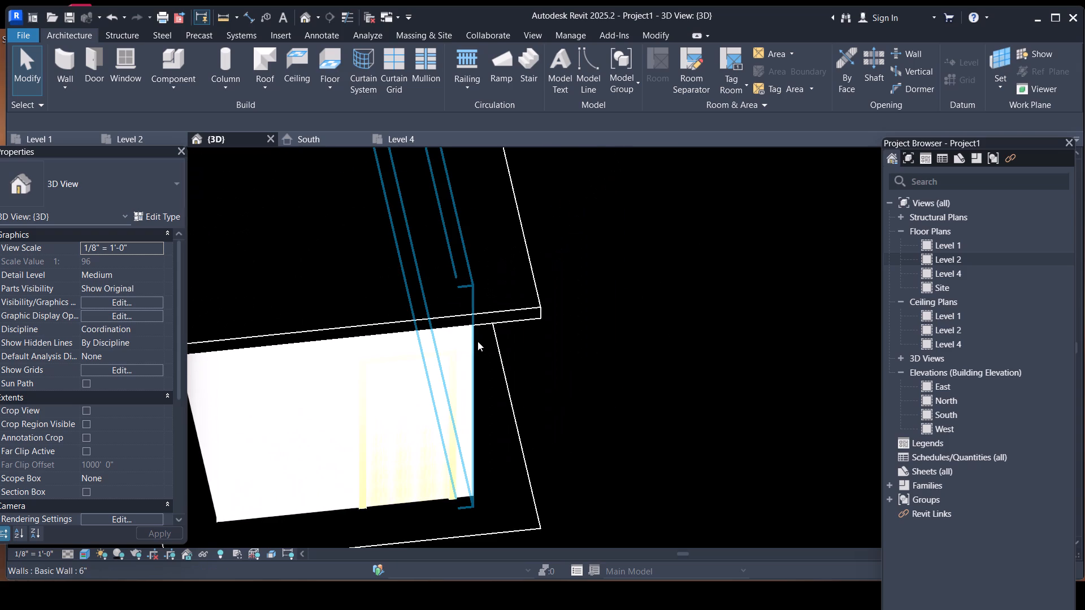
shift+middle_drag(559, 346, 481, 358)
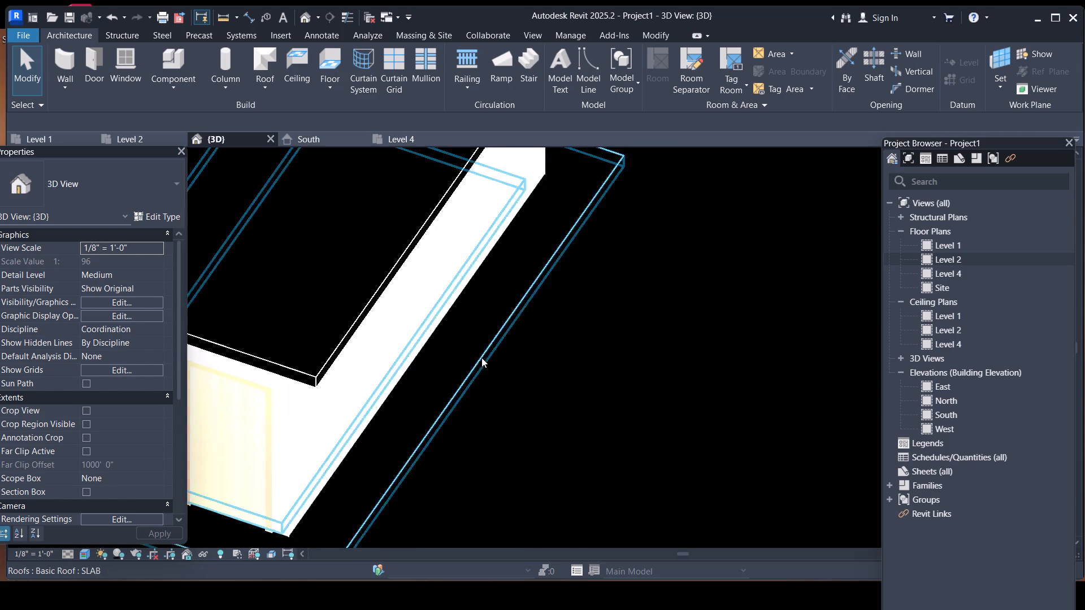
middle_drag(468, 357, 623, 238)
shift+middle_drag(524, 426, 515, 331)
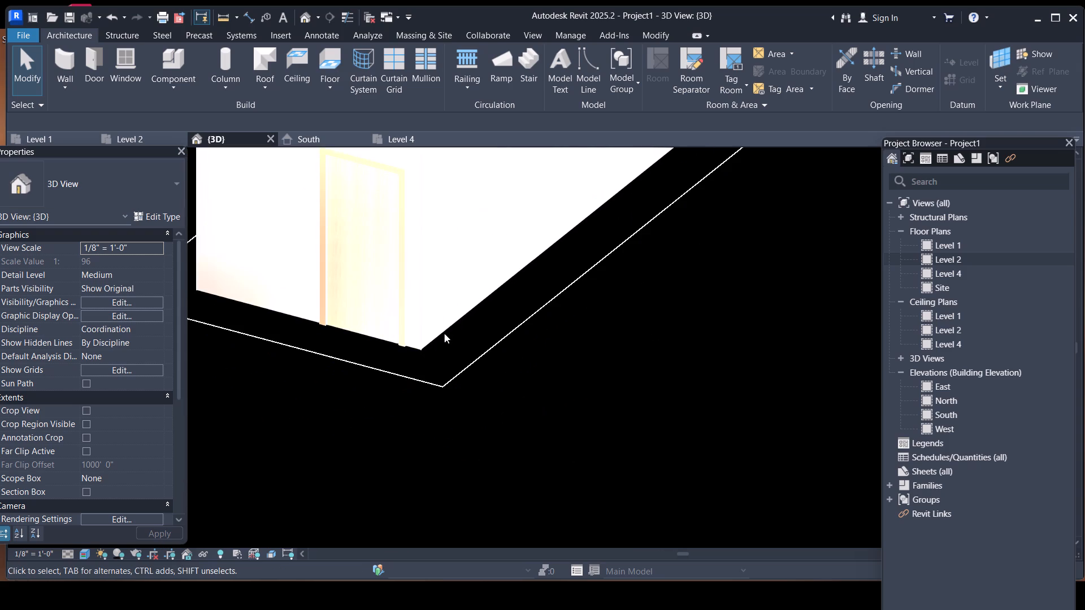
middle_drag(467, 317, 426, 452)
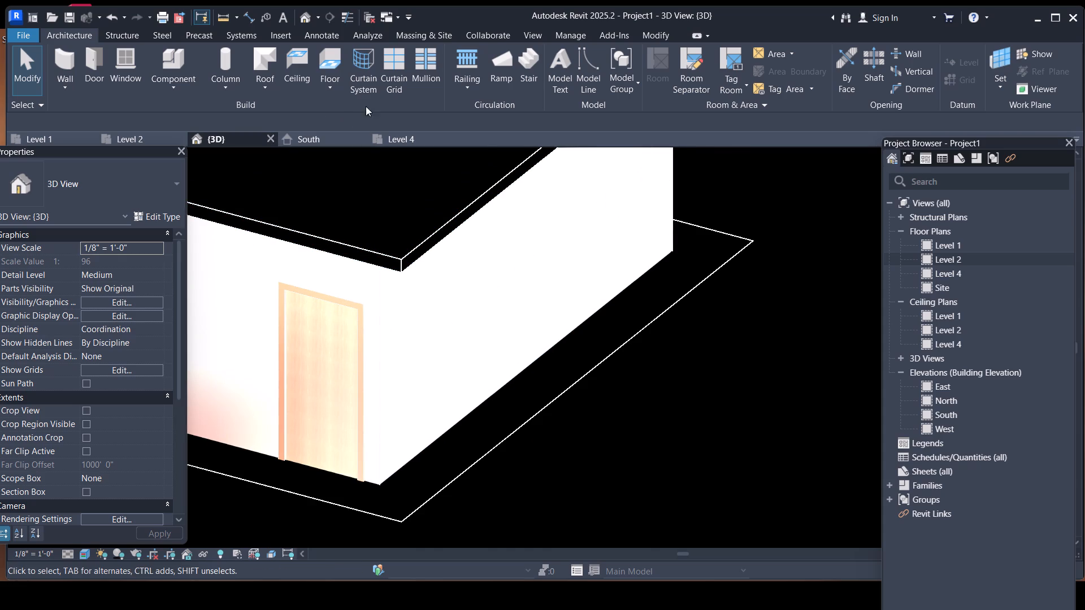
scroll(603, 289, down, 4)
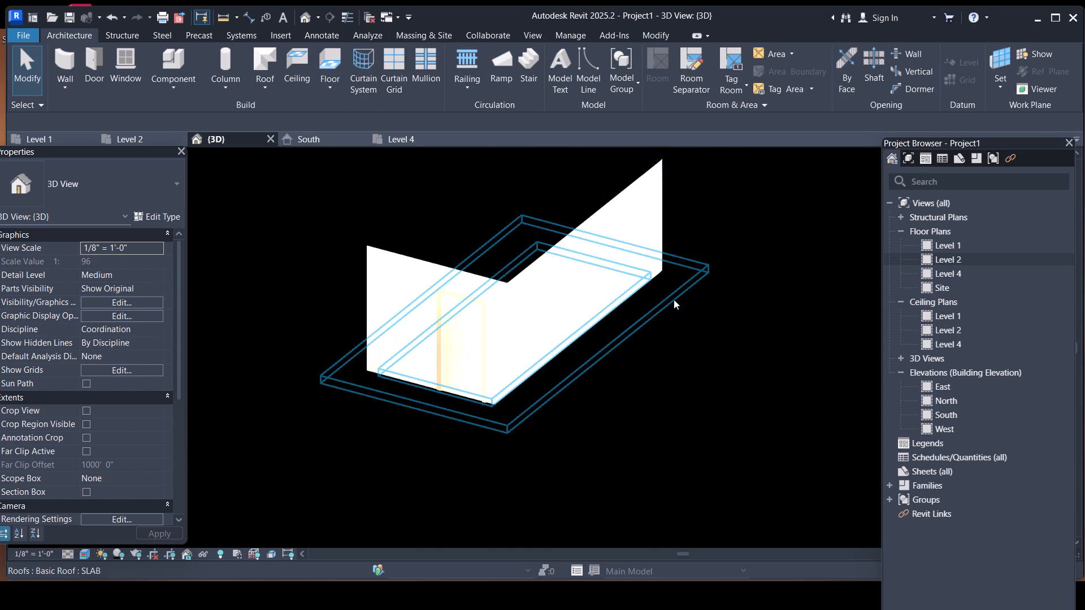
scroll(670, 298, down, 2)
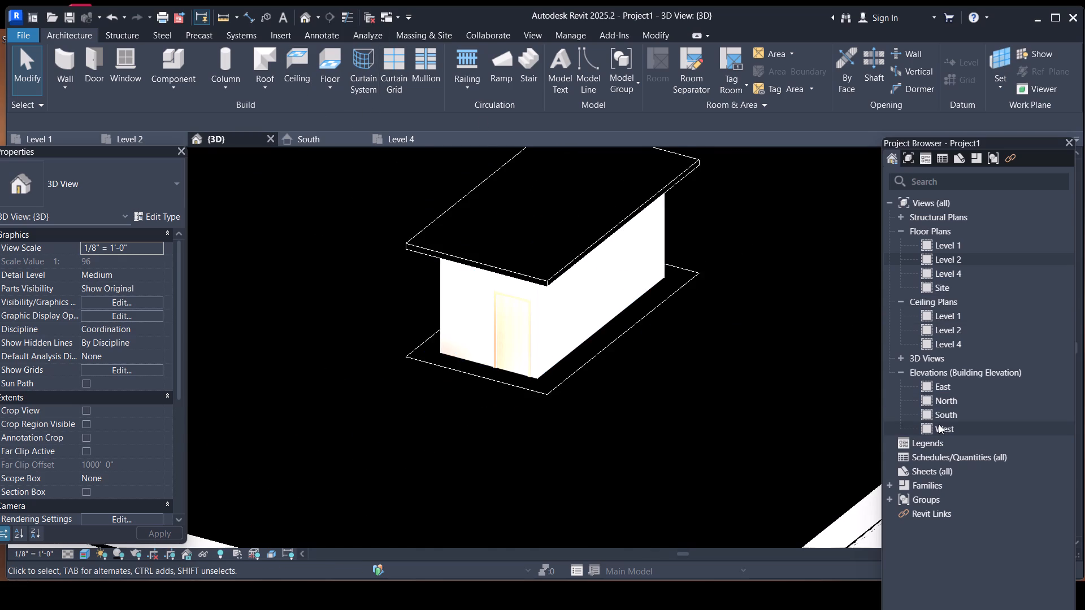
Inspect the rooftop stair enclosure in the South and East elevations, looking closely at the wall end where the door sits.
double_click(950, 418)
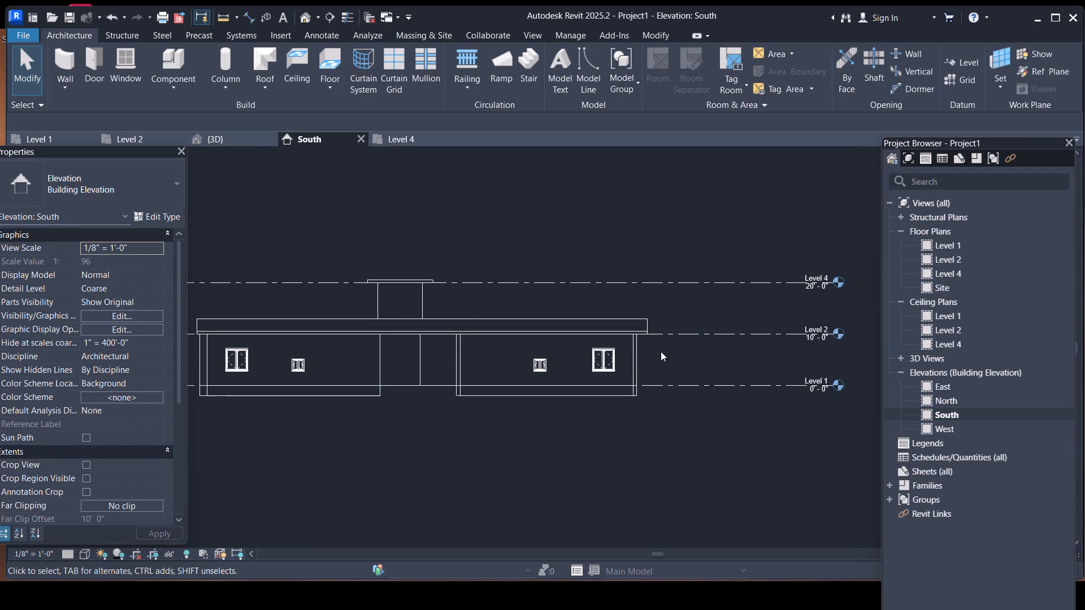
shift+middle_drag(727, 360, 788, 342)
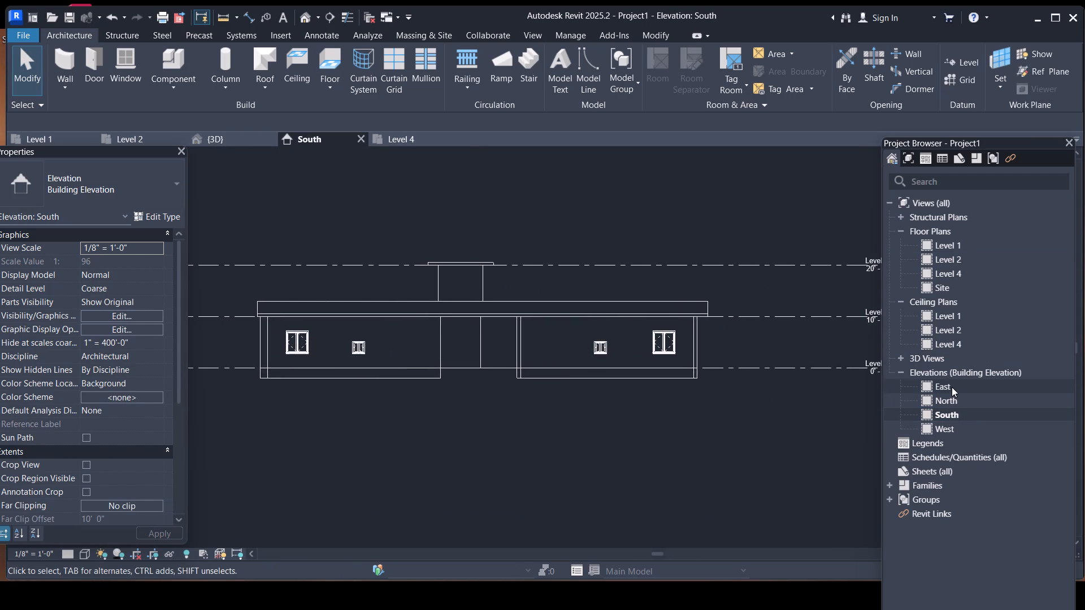
double_click(952, 387)
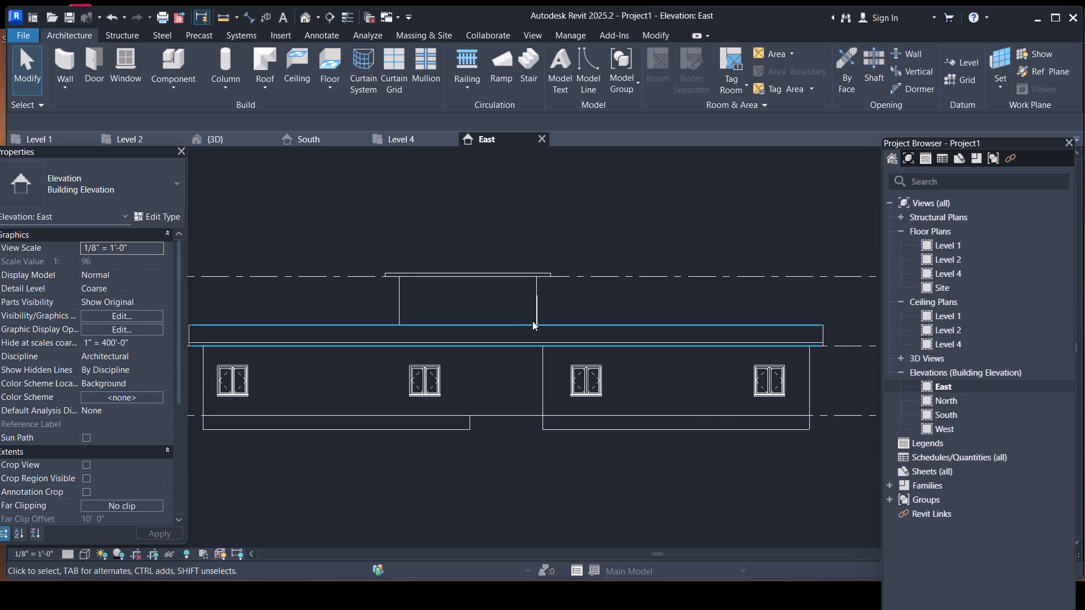
scroll(536, 298, up, 4)
click(536, 297)
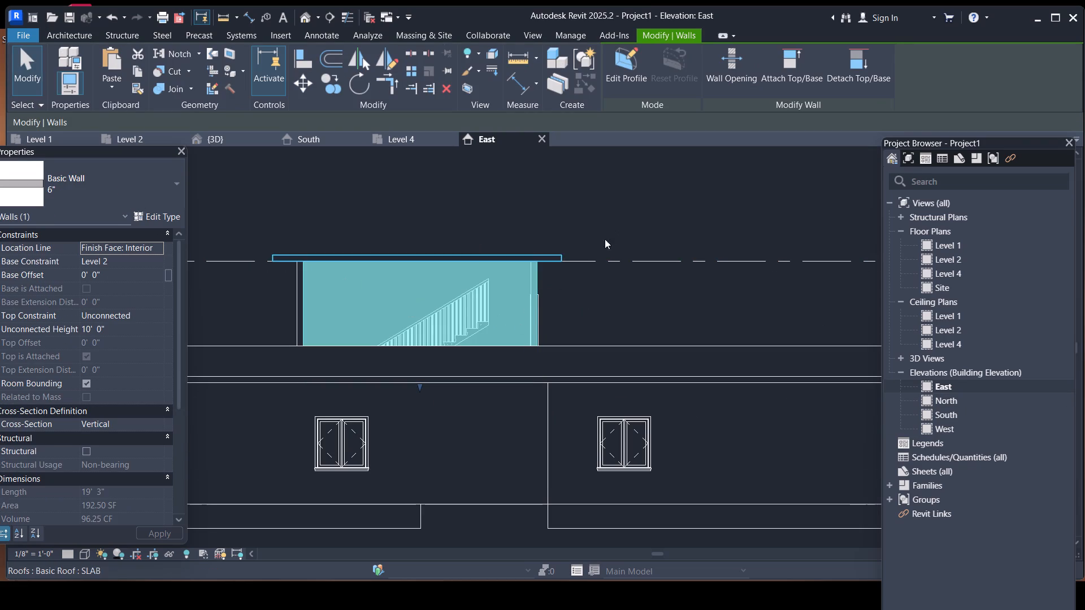
scroll(535, 298, up, 14)
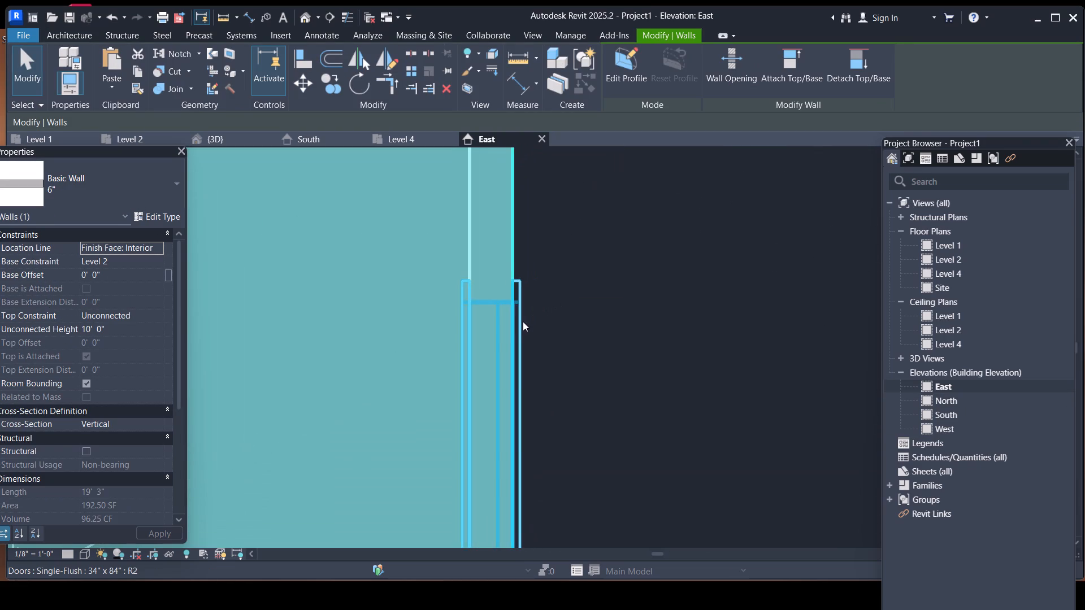
Delete the Single-Flush 34" x 84" door from the rooftop enclosure's end wall in the East elevation.
click(523, 321)
scroll(562, 295, down, 6)
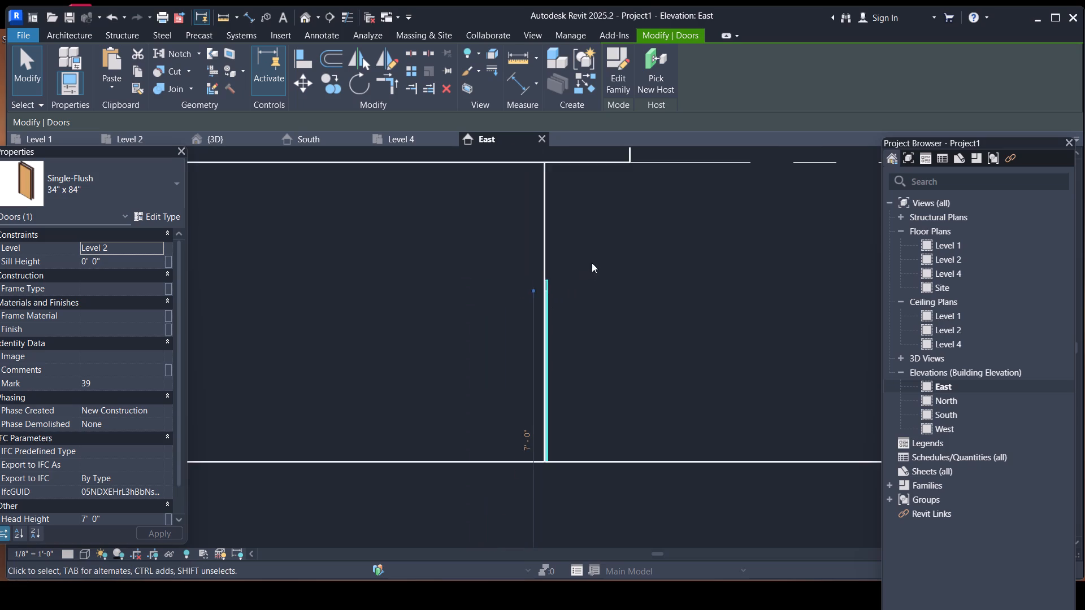
key(Right)
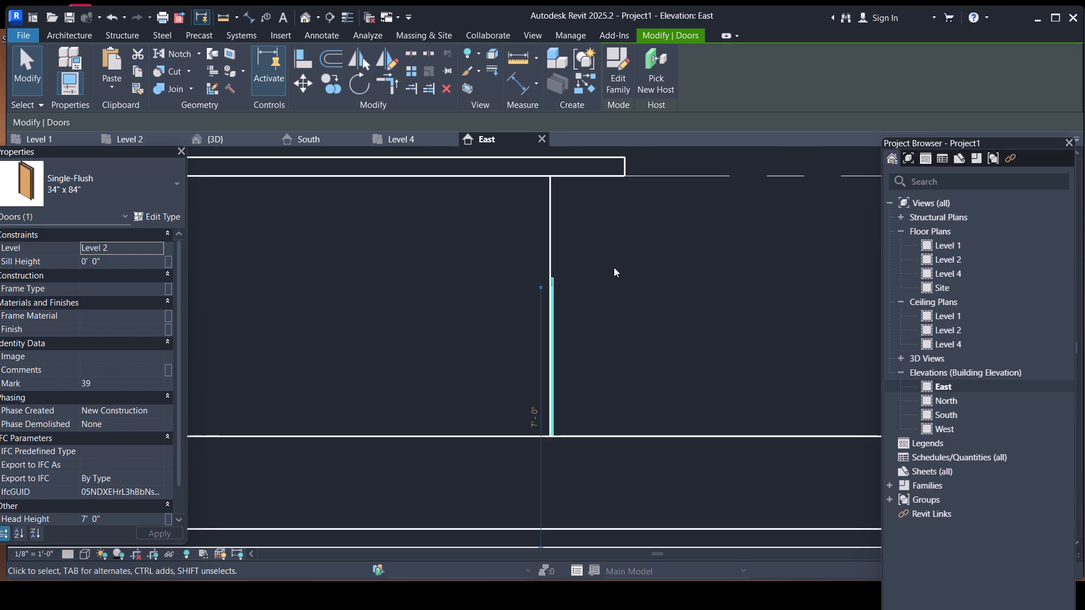
click(553, 306)
middle_drag(568, 303, 557, 254)
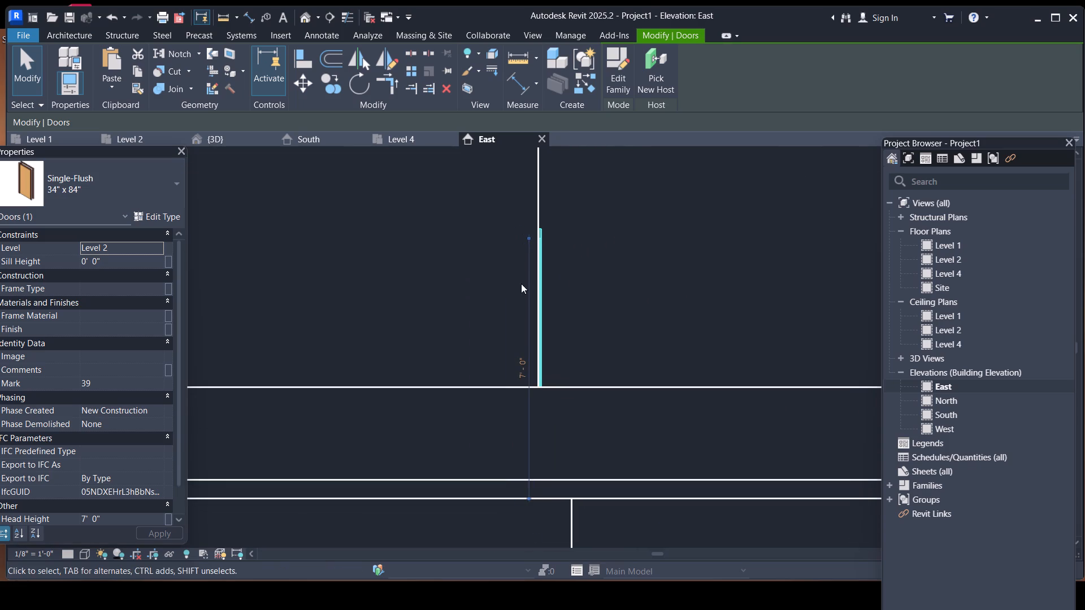
click(533, 278)
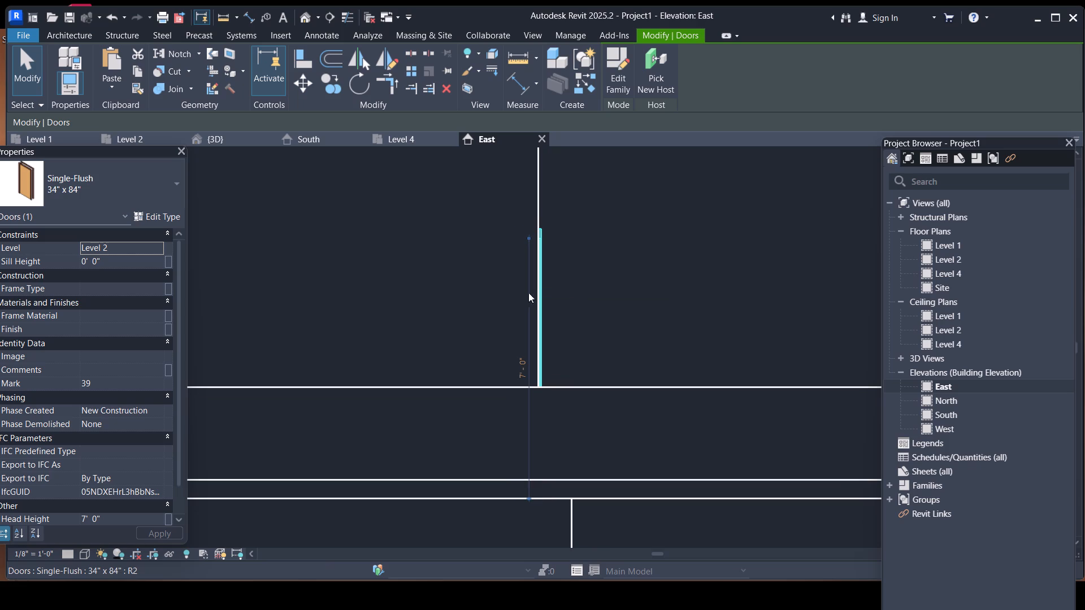
click(540, 305)
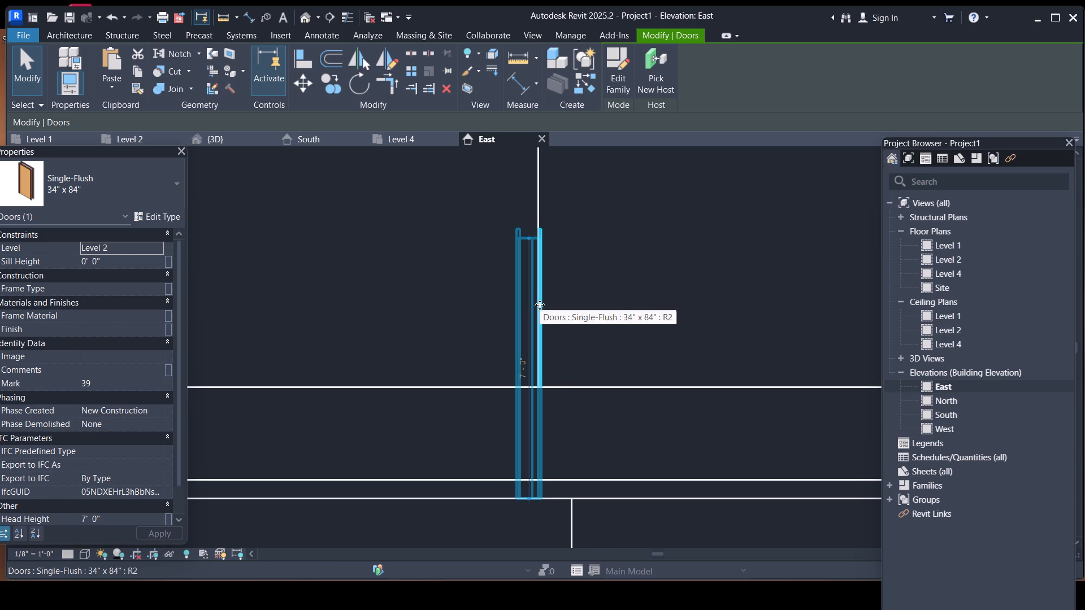
key(Delete)
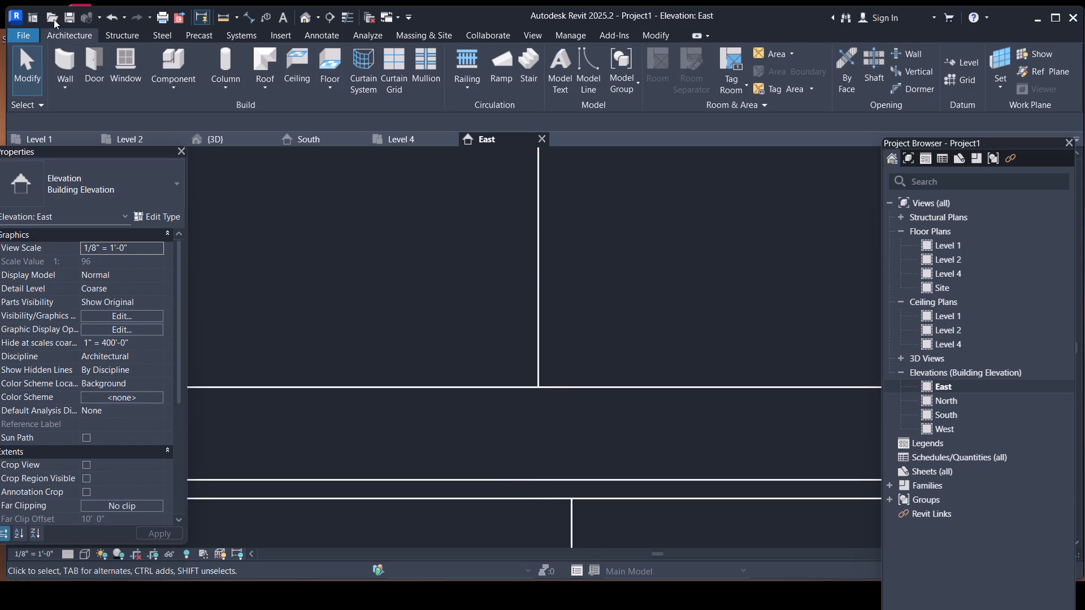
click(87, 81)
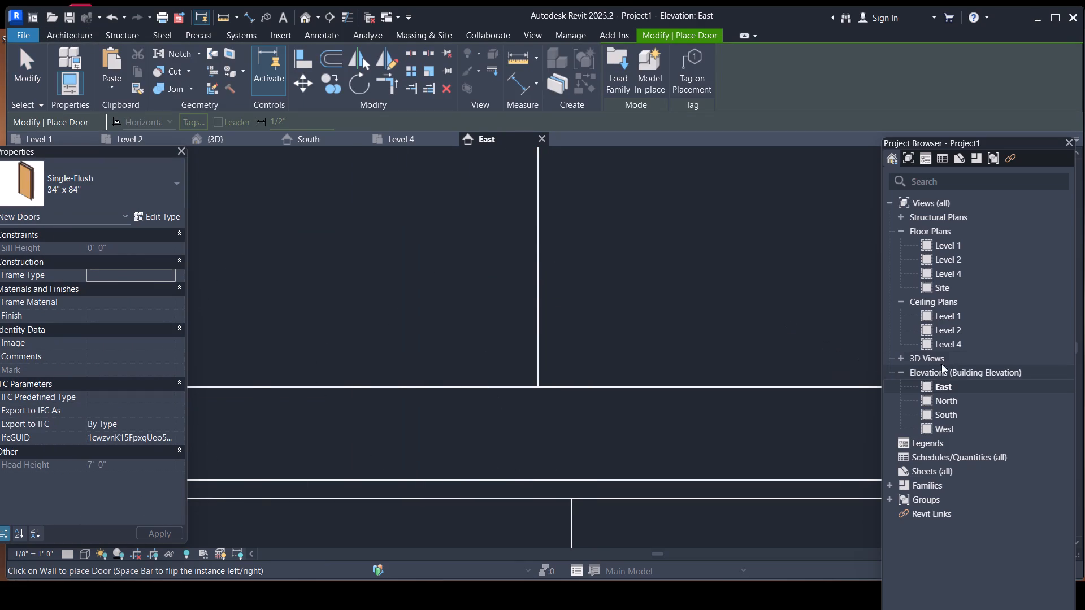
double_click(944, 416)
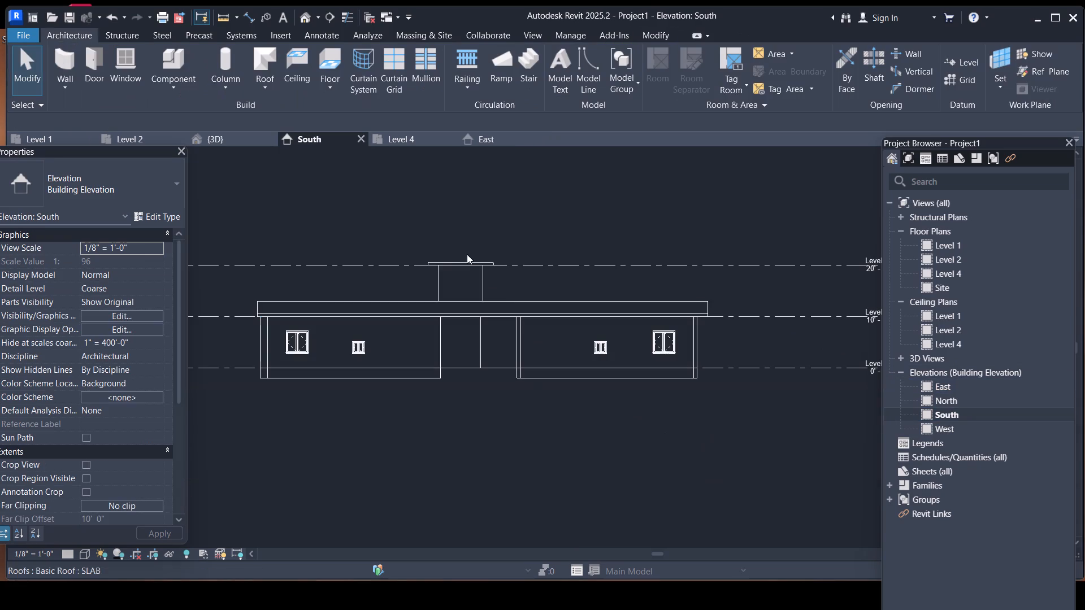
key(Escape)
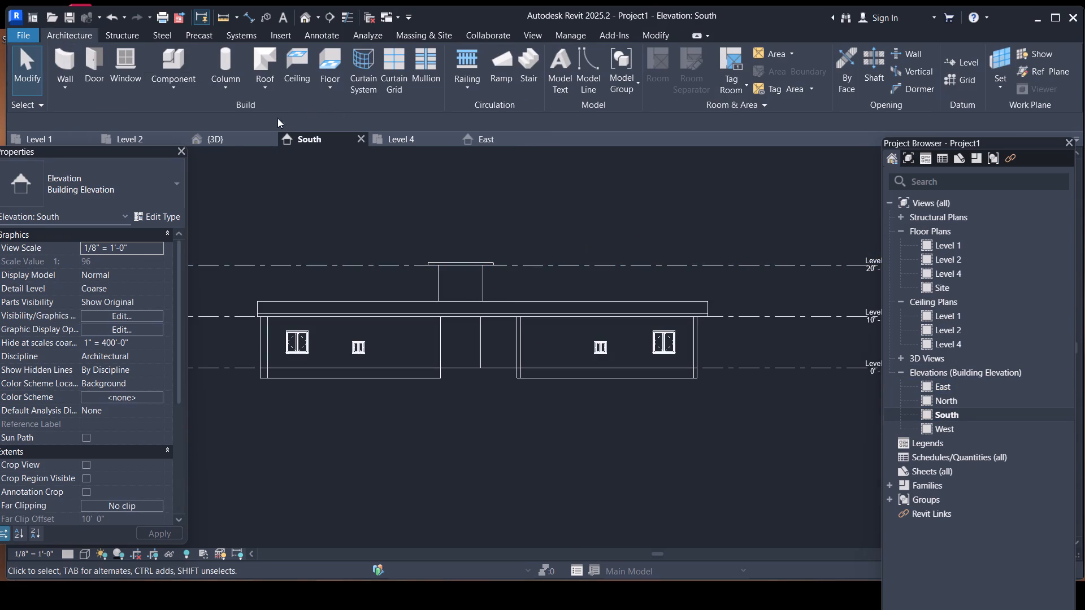
Place a Single-Flush 34" x 84" door in the end wall of the rooftop stair enclosure, working in the 3D view.
double_click(232, 138)
scroll(583, 364, down, 6)
scroll(531, 351, up, 4)
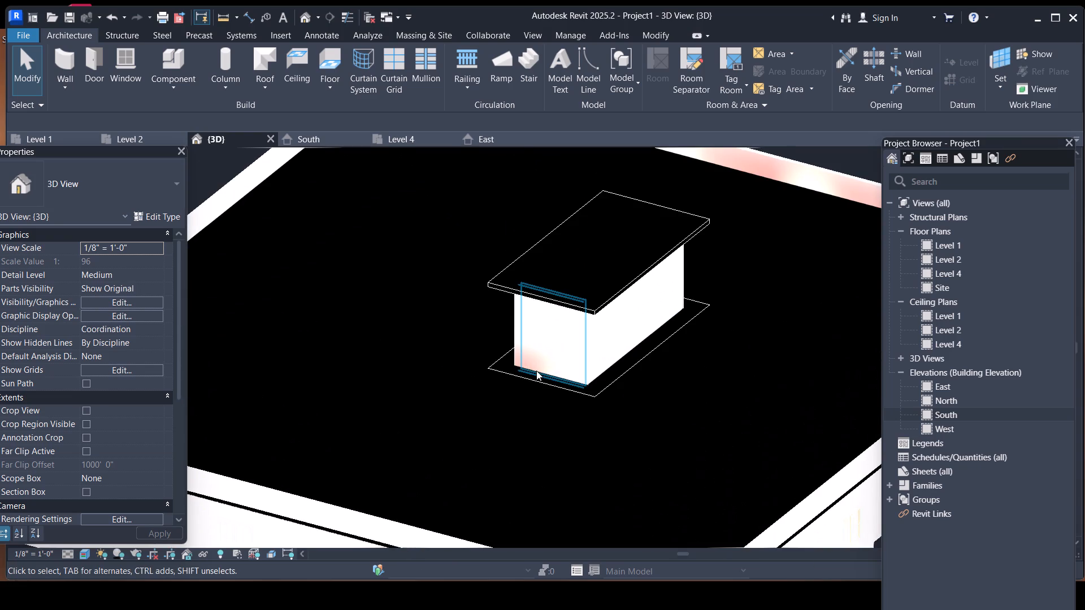
click(536, 371)
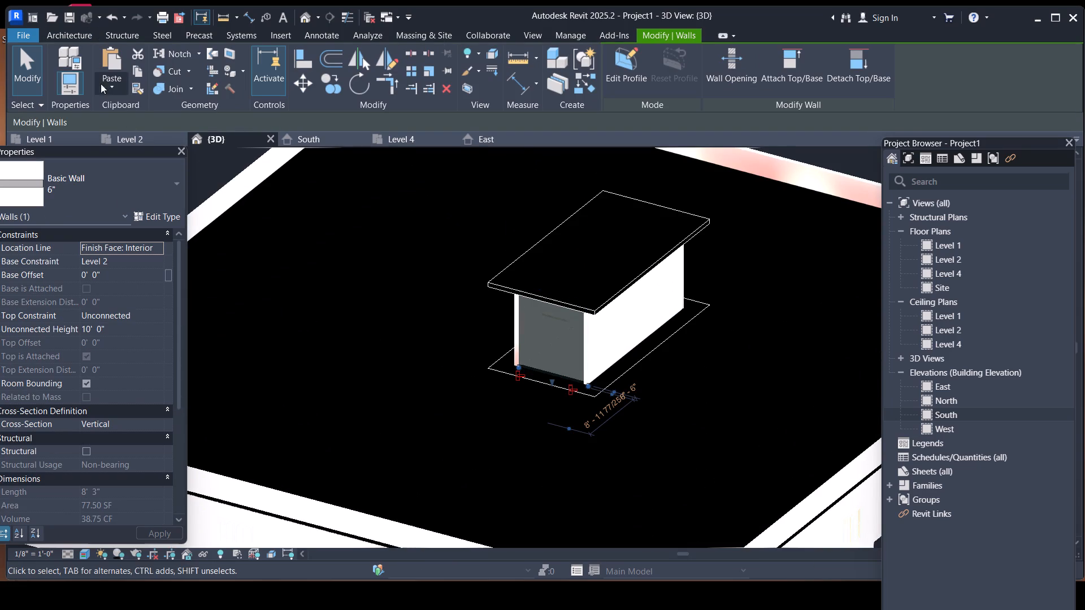
key(Escape)
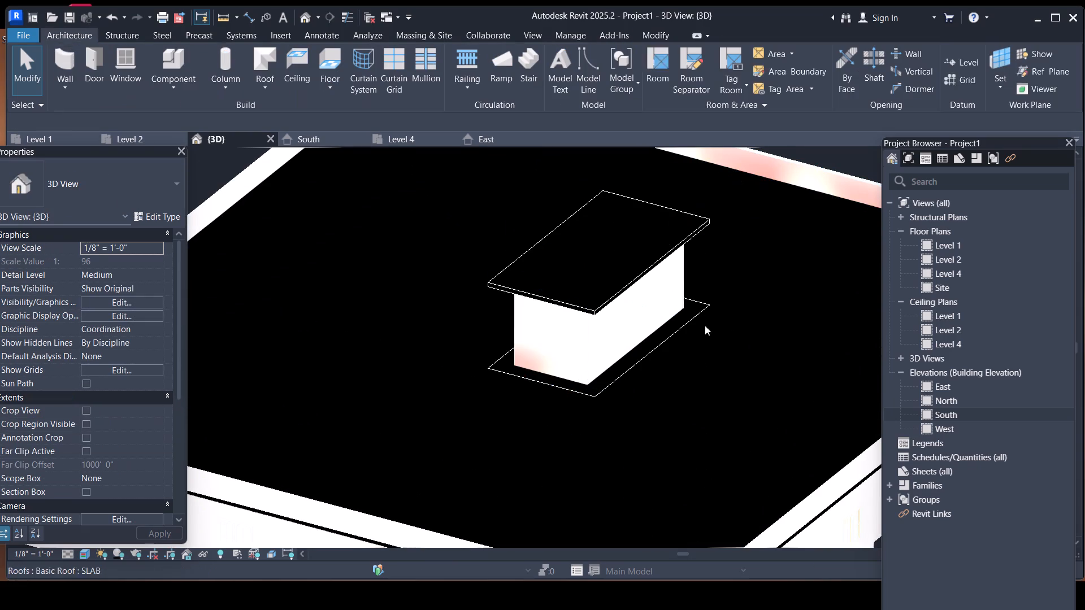
scroll(672, 367, down, 8)
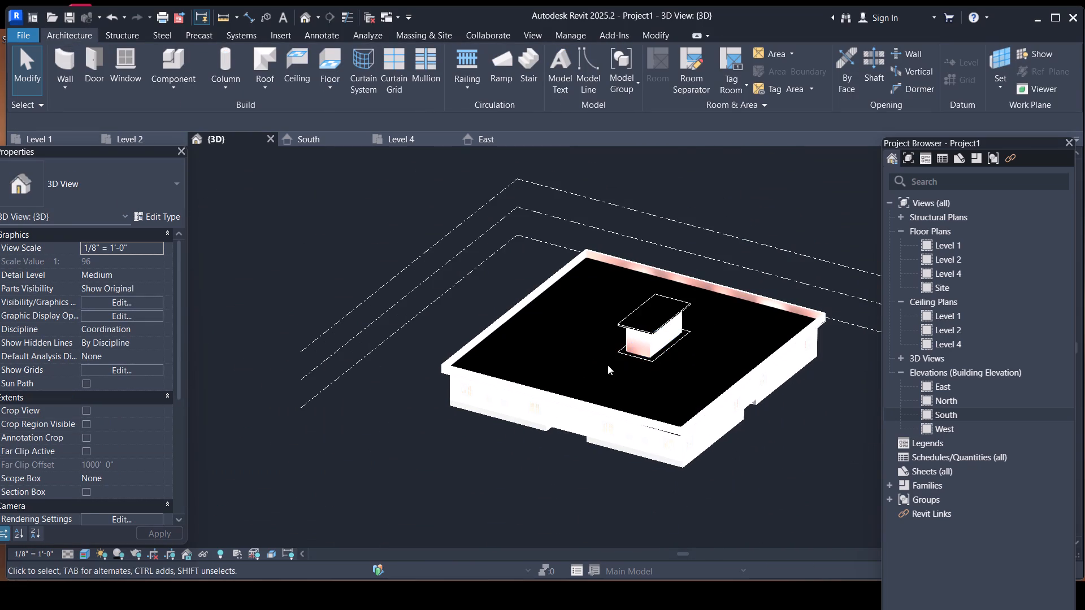
click(92, 69)
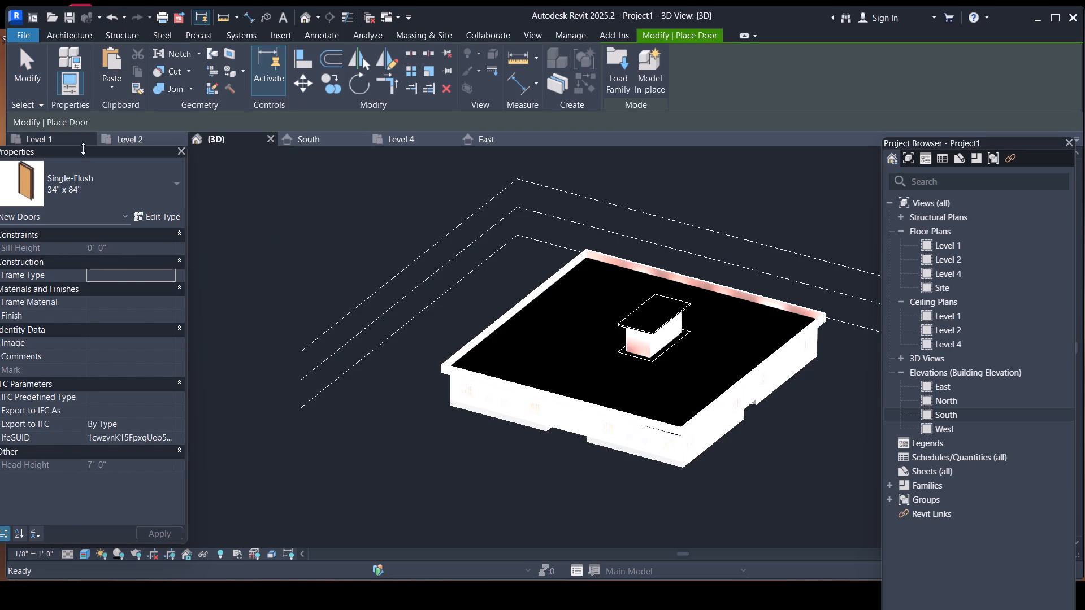
click(645, 350)
scroll(636, 364, up, 10)
key(Escape)
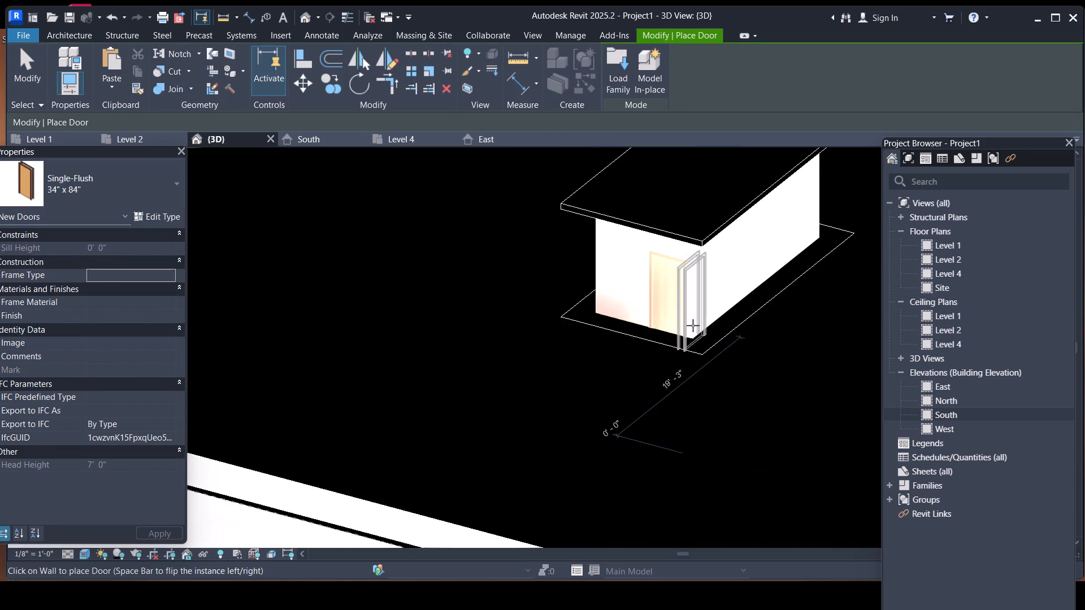
scroll(693, 325, down, 8)
key(Escape)
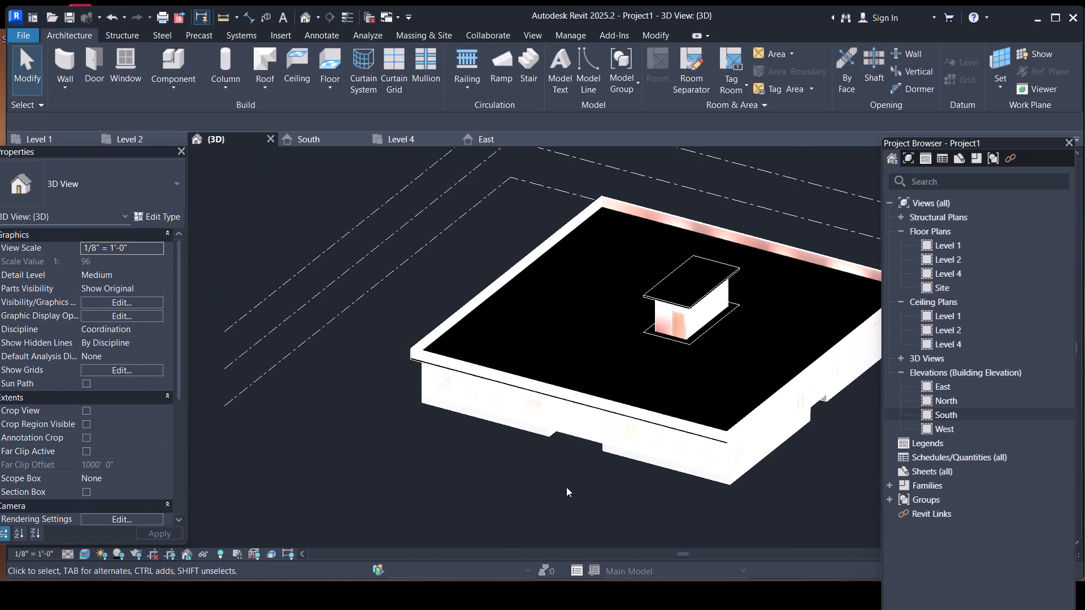
Examine the rooftop stair enclosure, its new end-wall door and the surrounding flat roof from several sides in the 3D view.
shift+middle_drag(566, 487, 630, 298)
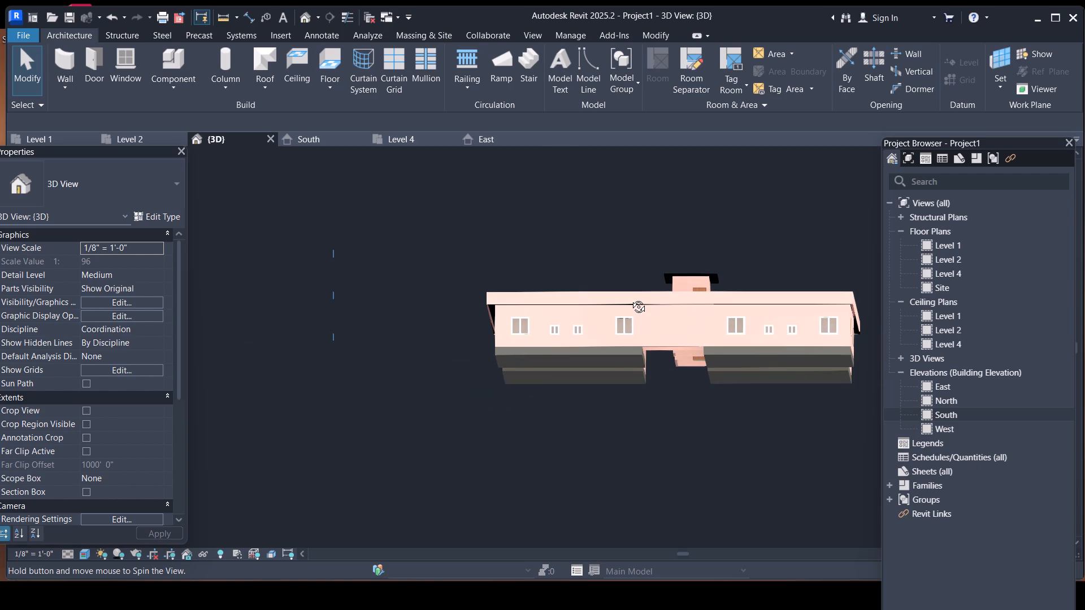
shift+middle_drag(630, 298, 585, 425)
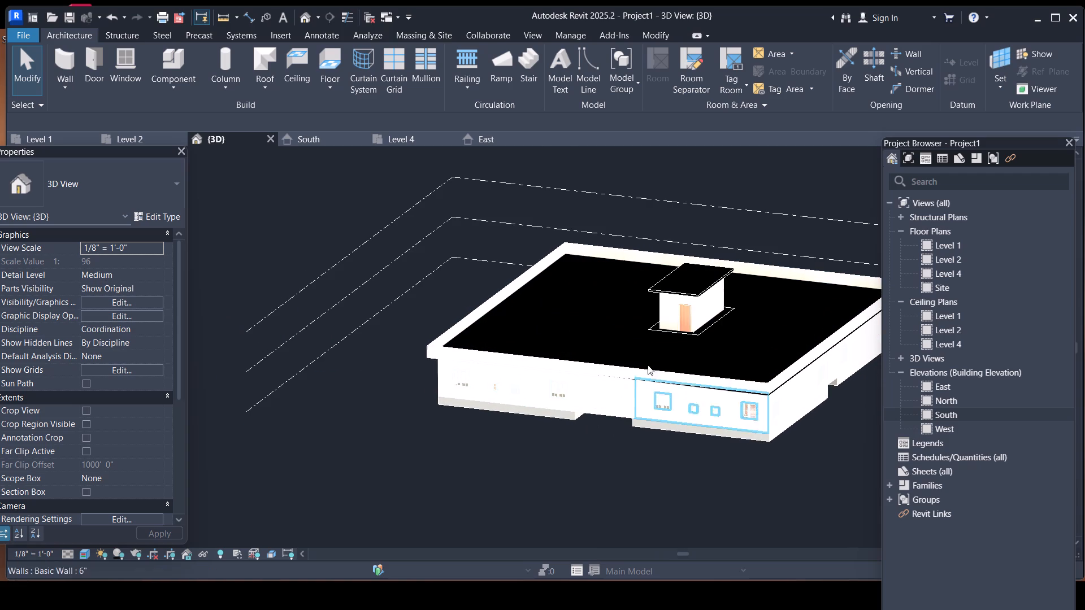
scroll(686, 326, down, 1)
middle_drag(691, 331, 585, 380)
scroll(582, 385, up, 2)
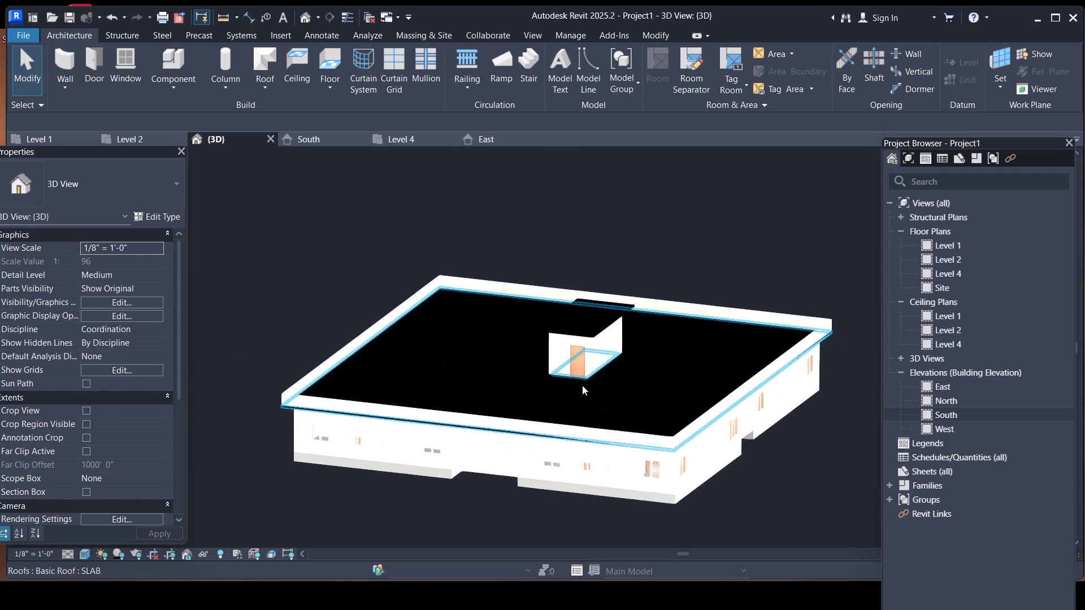
scroll(582, 385, up, 2)
shift+middle_drag(604, 404, 665, 389)
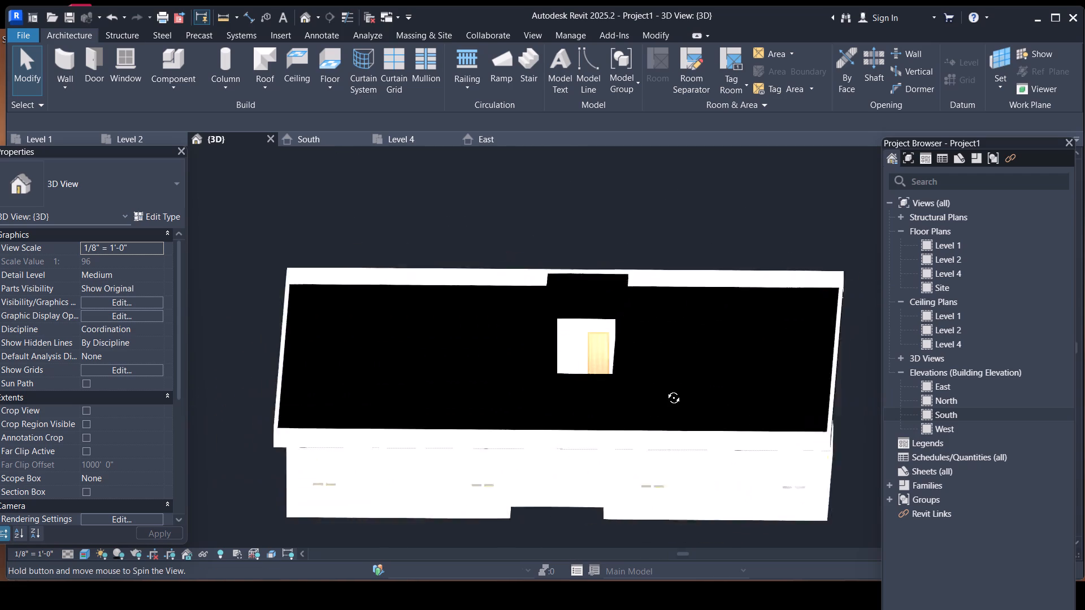
shift+middle_drag(665, 389, 698, 368)
middle_drag(675, 352, 589, 343)
shift+middle_drag(607, 332, 604, 353)
middle_drag(555, 365, 630, 345)
scroll(555, 365, down, 1)
middle_drag(636, 340, 625, 356)
shift+middle_drag(654, 338, 644, 338)
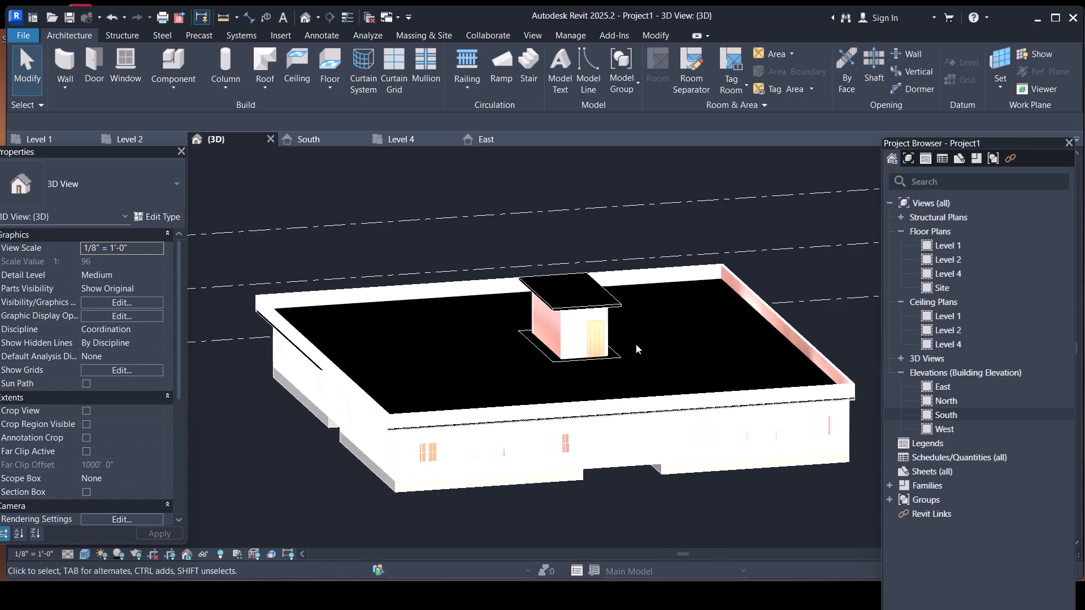
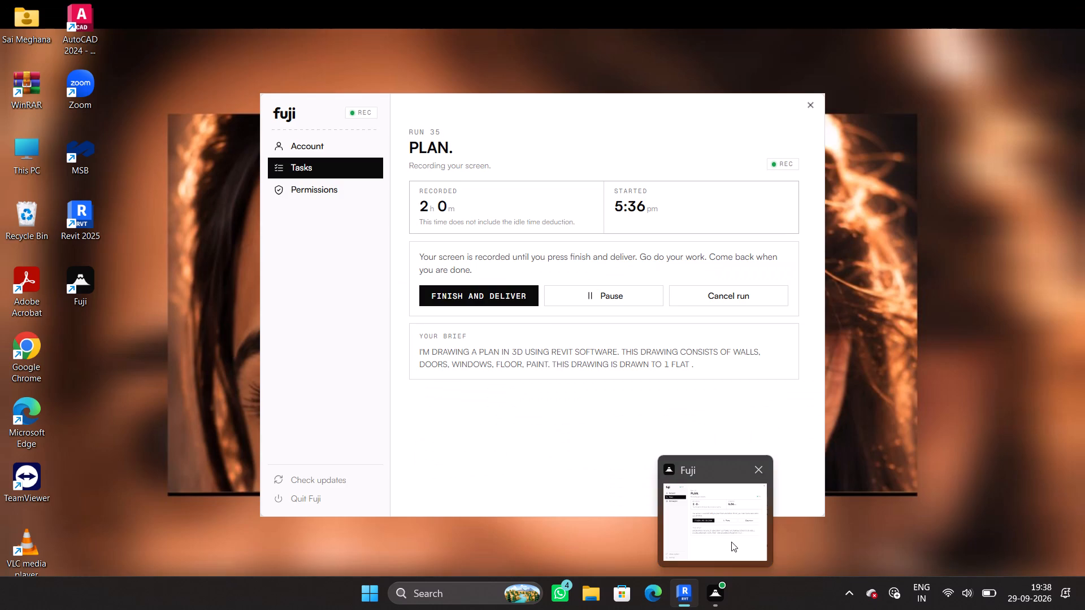
Examine the building's exterior walls, flat roof and rooftop stair enclosure from several sides in the 3D view.
scroll(542, 480, down, 2)
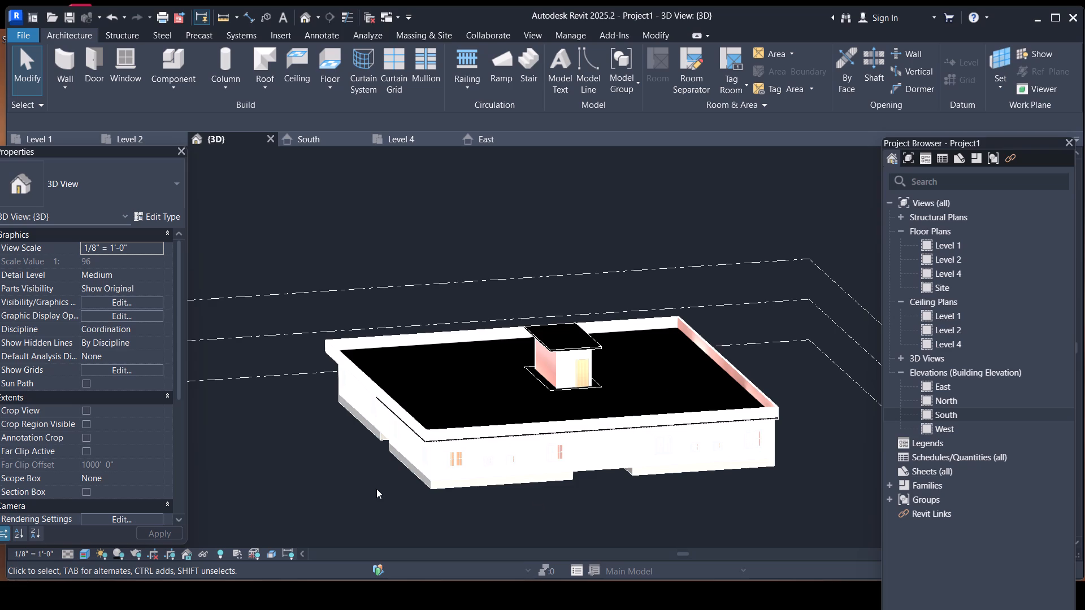
shift+middle_drag(432, 529, 557, 502)
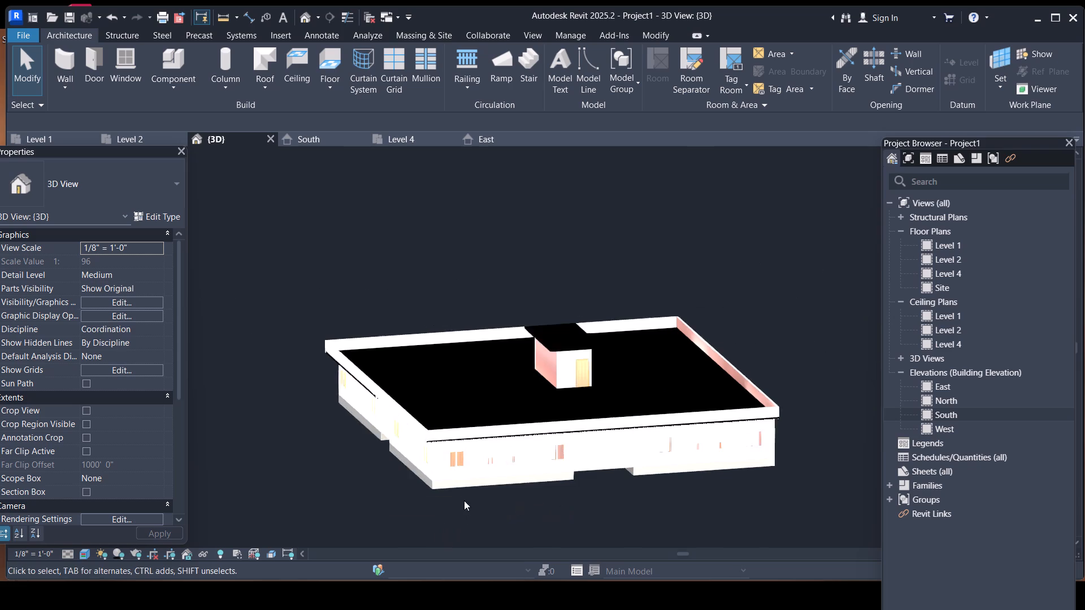
shift+middle_drag(441, 509, 585, 543)
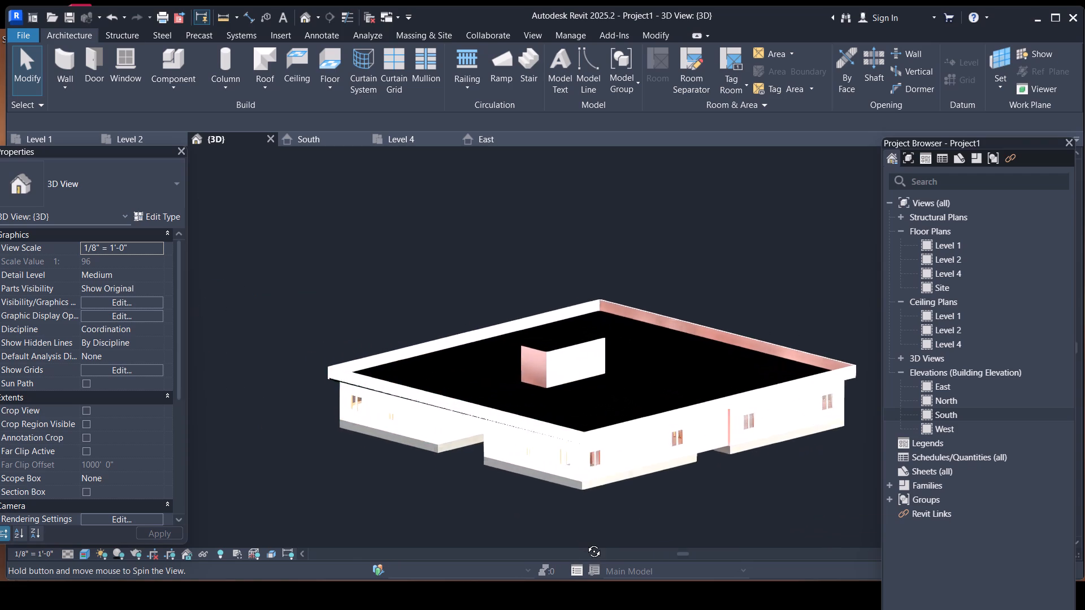
shift+middle_drag(585, 543, 582, 518)
scroll(580, 490, down, 5)
shift+middle_drag(584, 483, 576, 515)
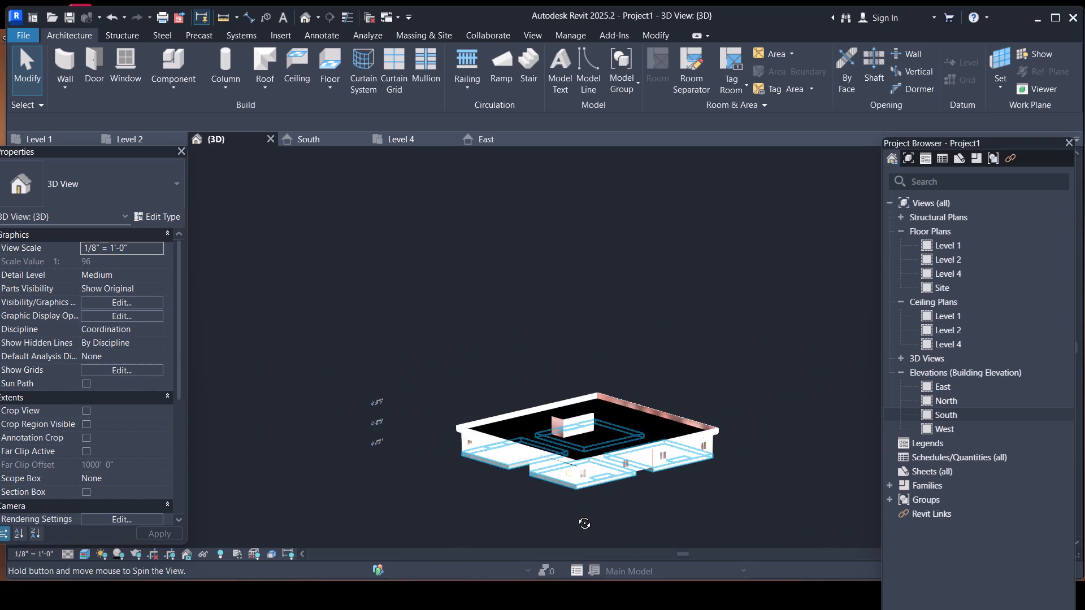
shift+middle_drag(576, 515, 574, 522)
middle_drag(585, 510, 561, 421)
scroll(532, 413, up, 10)
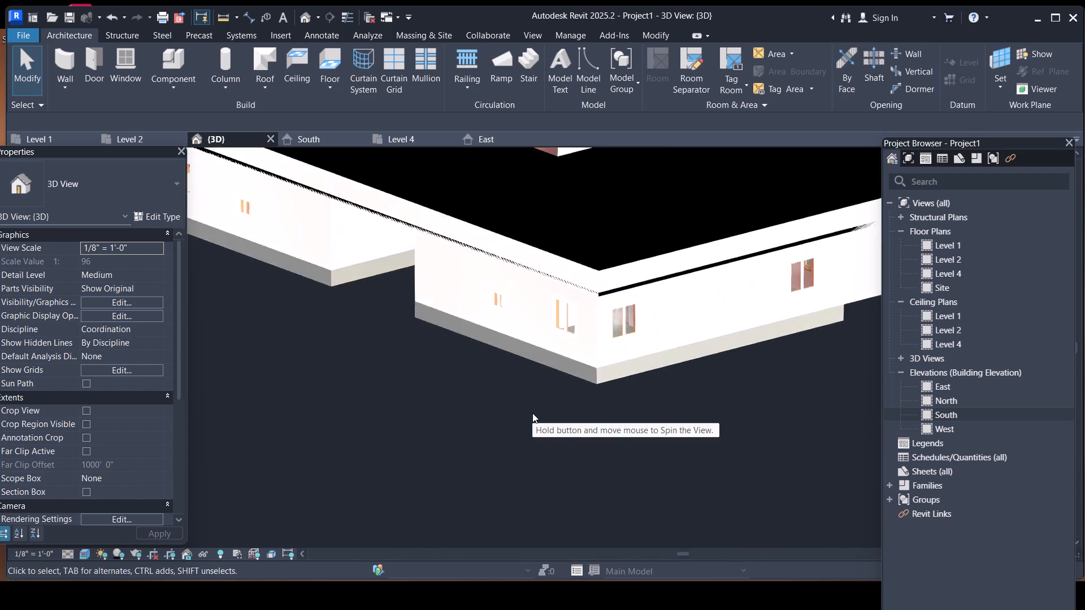
scroll(532, 413, up, 4)
scroll(561, 406, down, 5)
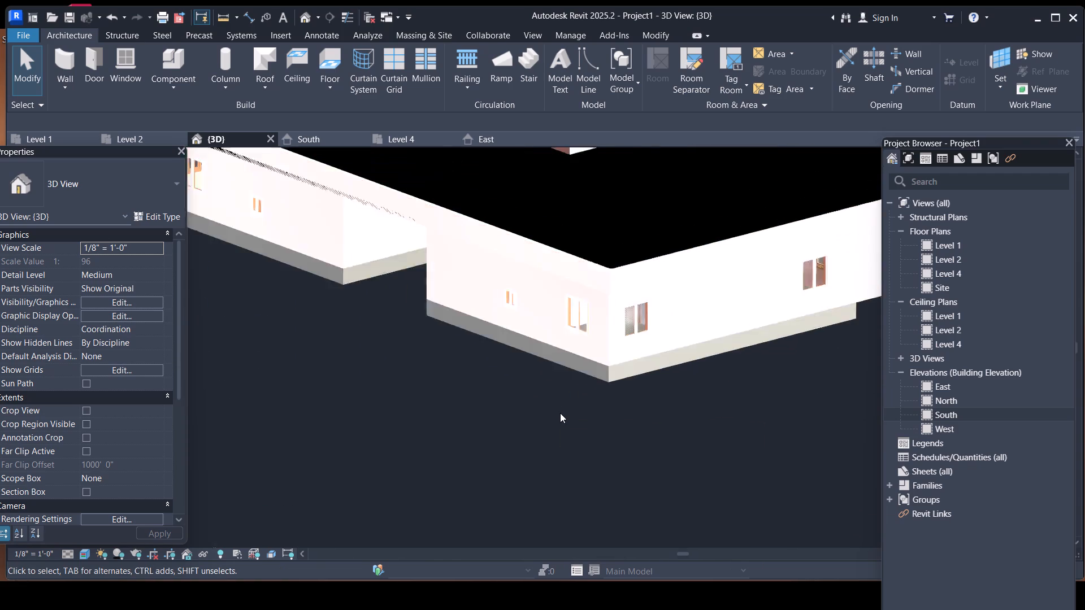
scroll(560, 413, down, 1)
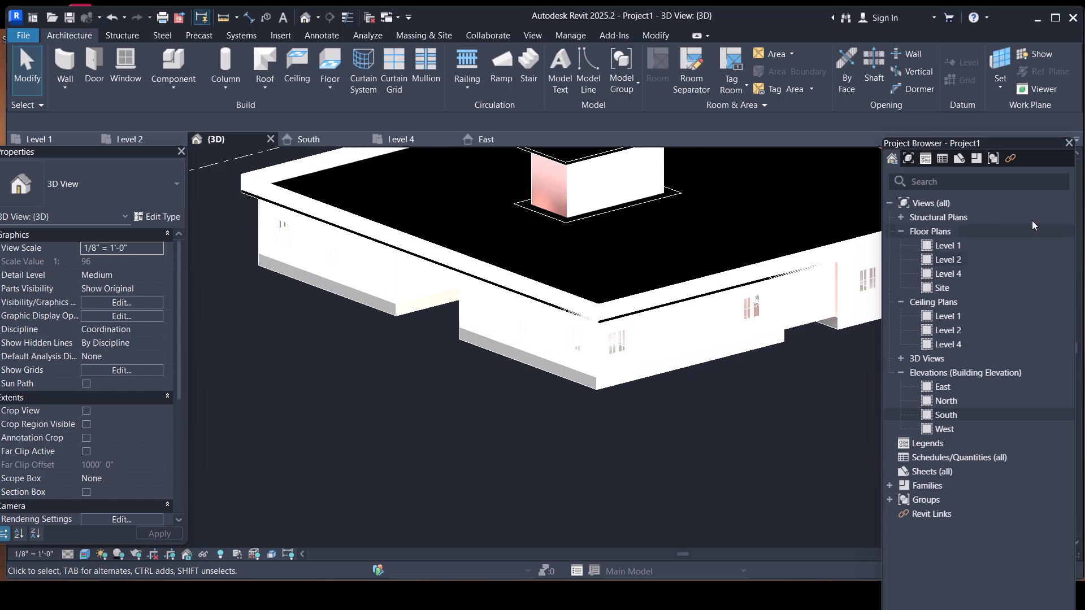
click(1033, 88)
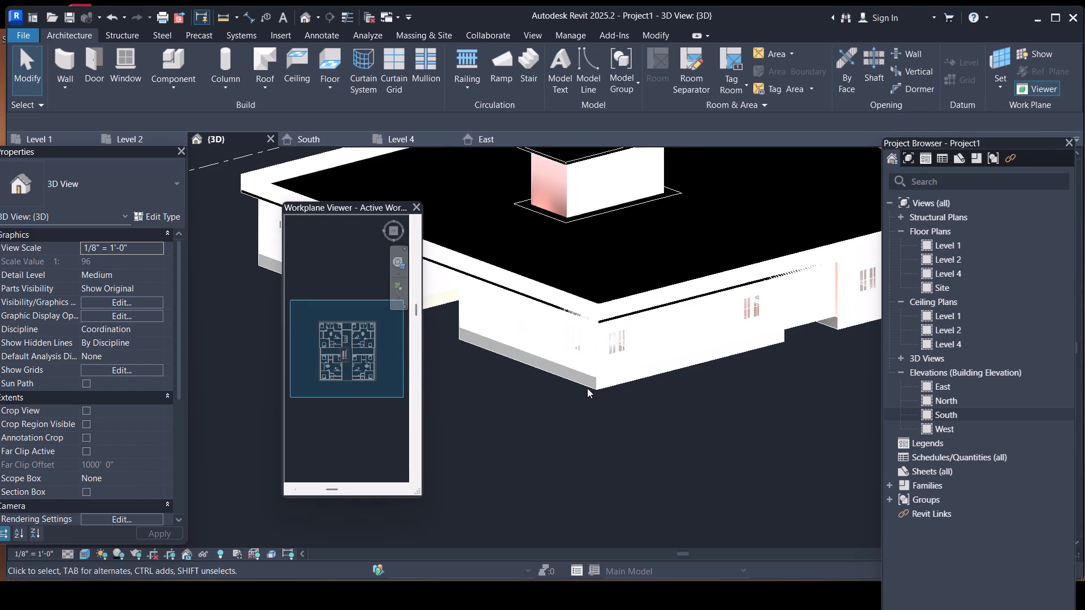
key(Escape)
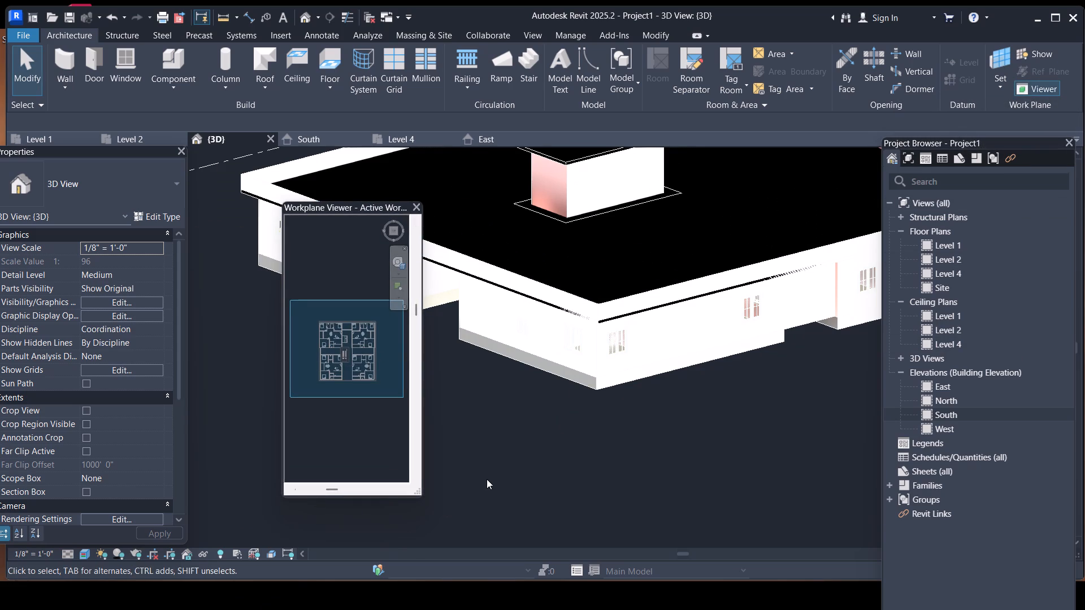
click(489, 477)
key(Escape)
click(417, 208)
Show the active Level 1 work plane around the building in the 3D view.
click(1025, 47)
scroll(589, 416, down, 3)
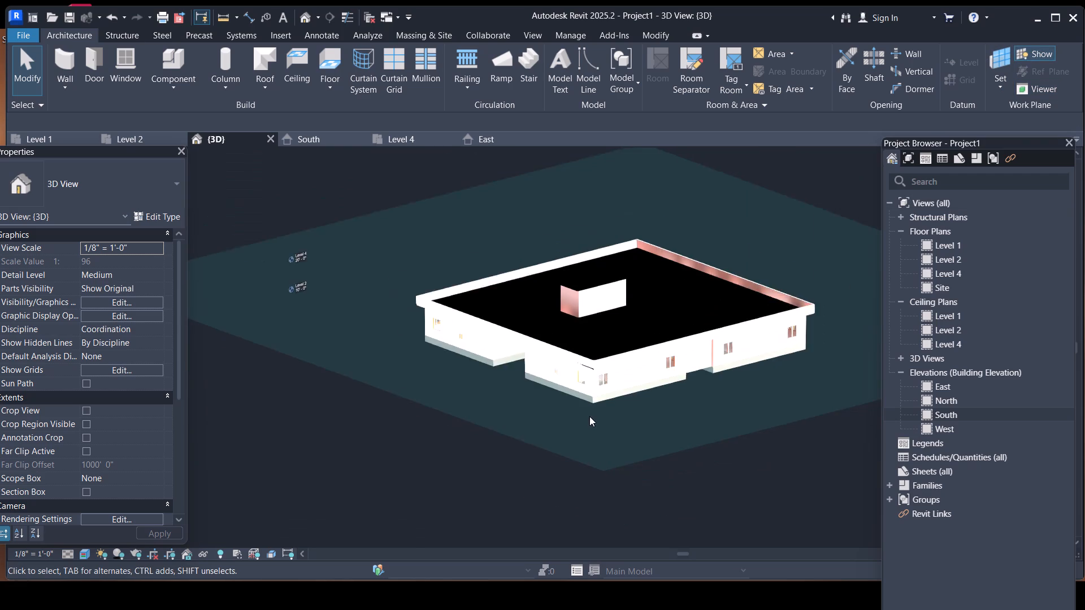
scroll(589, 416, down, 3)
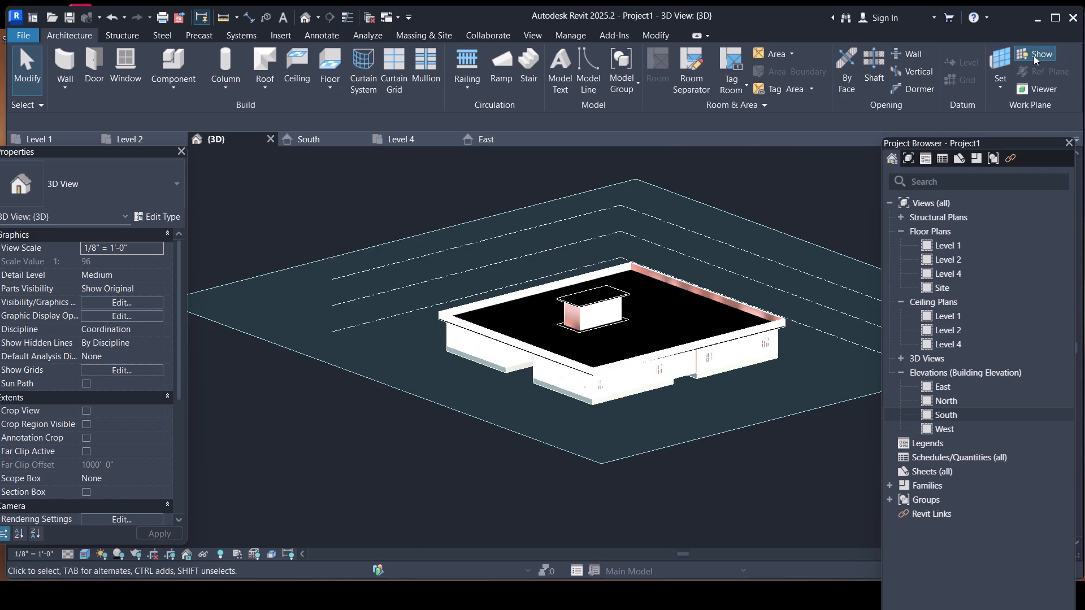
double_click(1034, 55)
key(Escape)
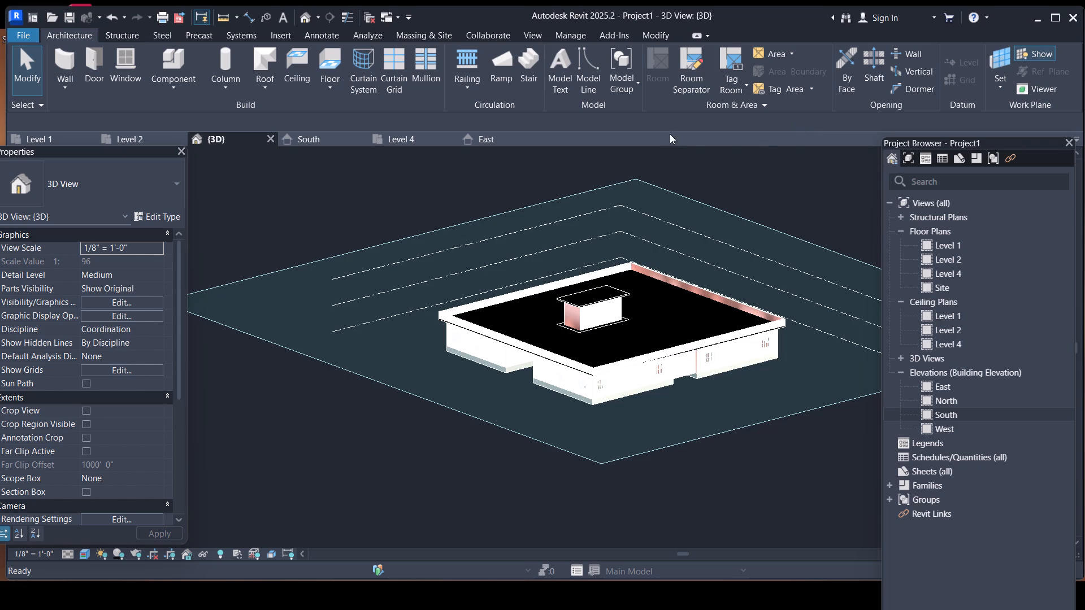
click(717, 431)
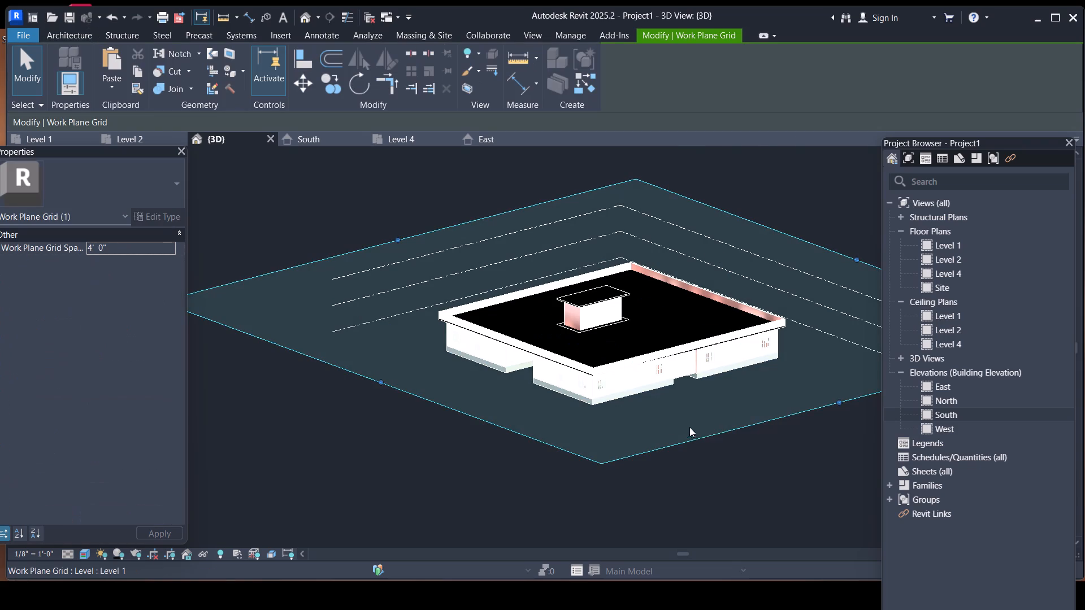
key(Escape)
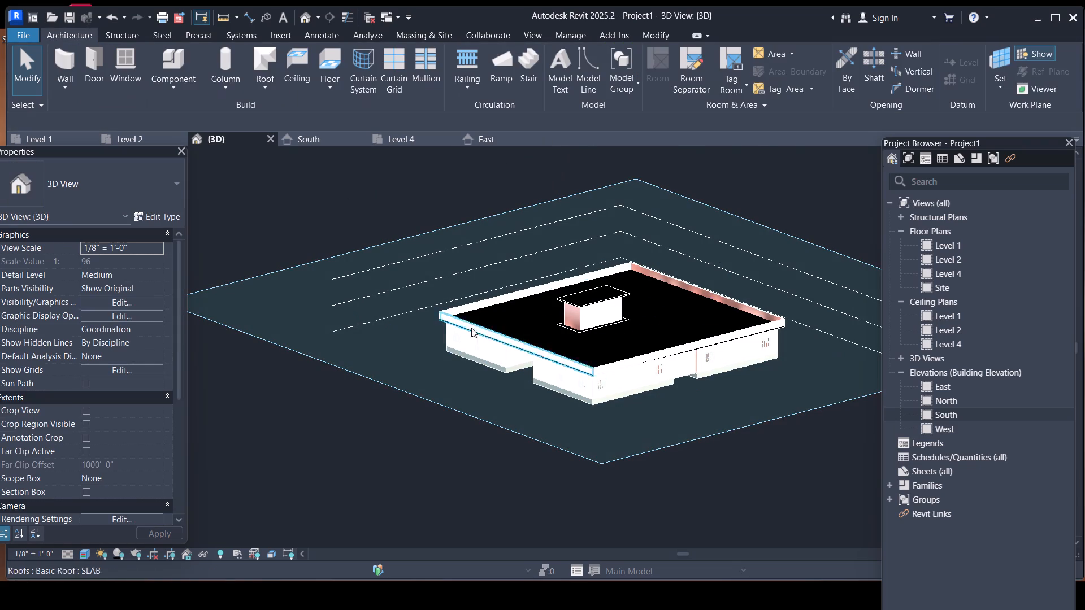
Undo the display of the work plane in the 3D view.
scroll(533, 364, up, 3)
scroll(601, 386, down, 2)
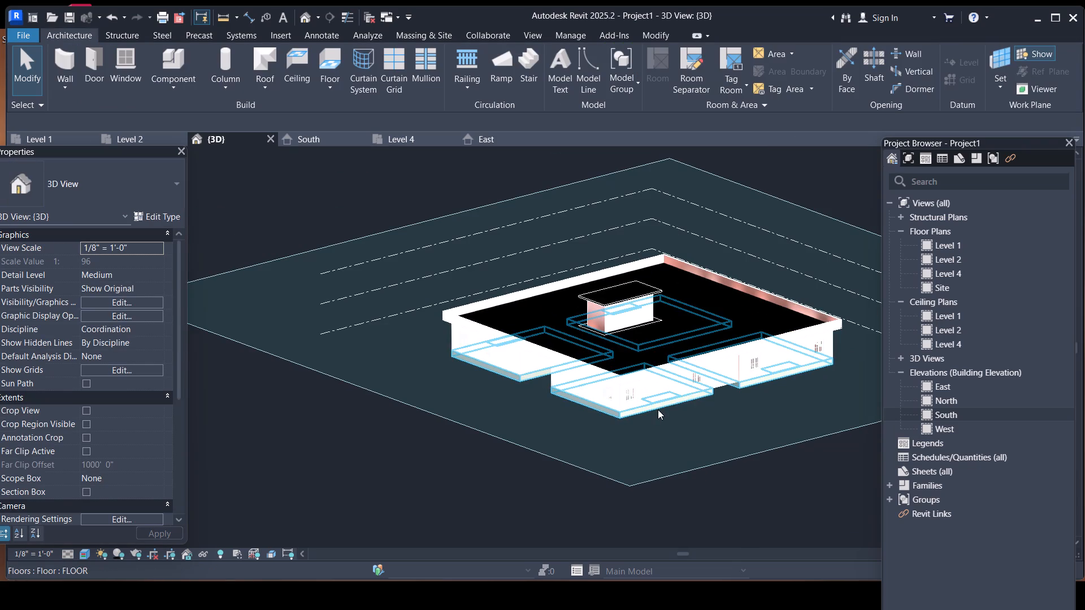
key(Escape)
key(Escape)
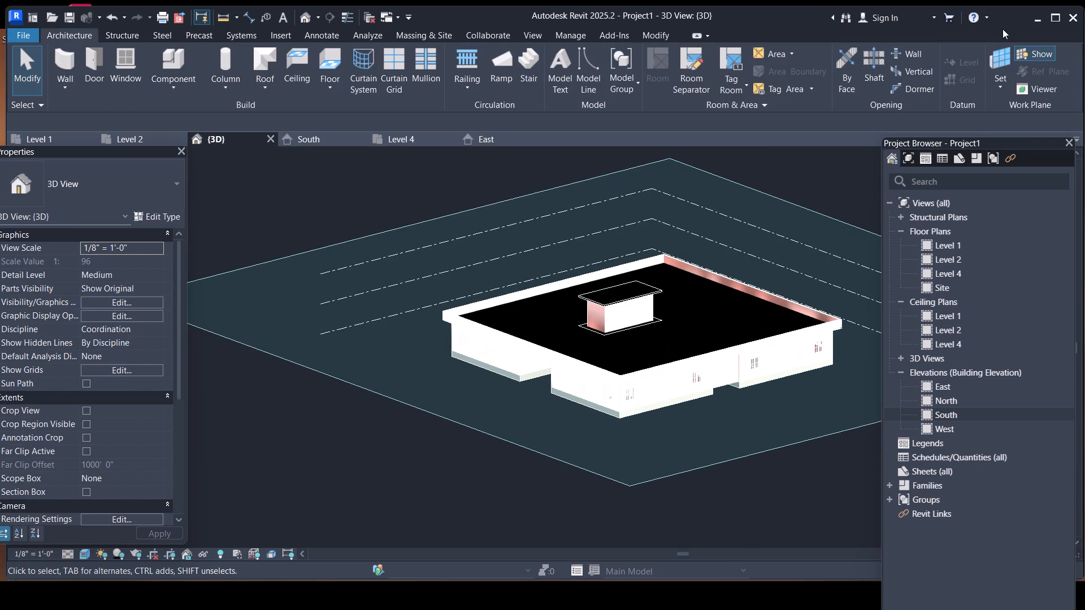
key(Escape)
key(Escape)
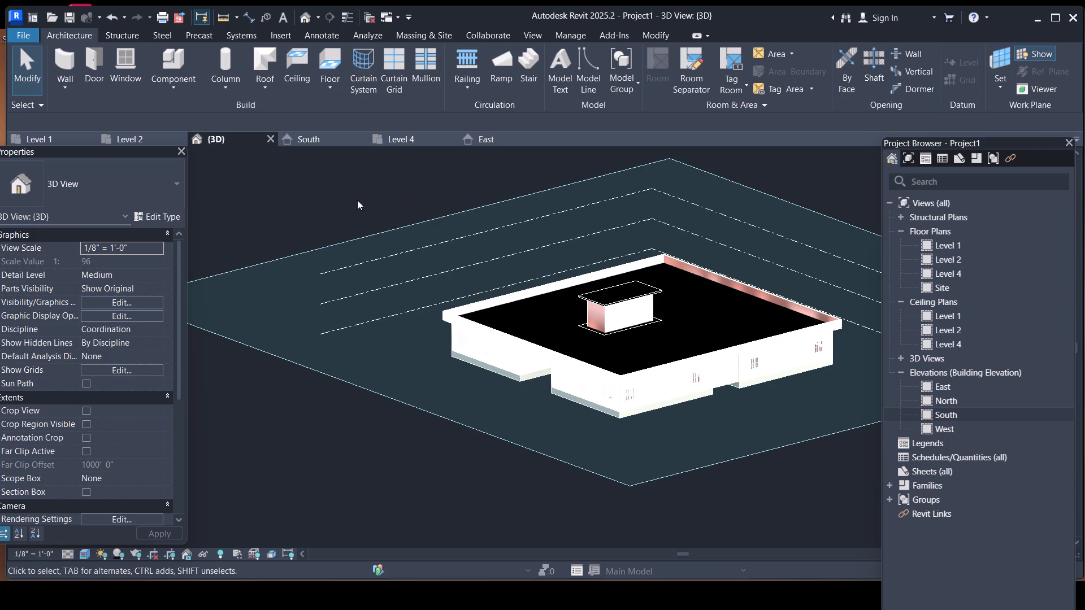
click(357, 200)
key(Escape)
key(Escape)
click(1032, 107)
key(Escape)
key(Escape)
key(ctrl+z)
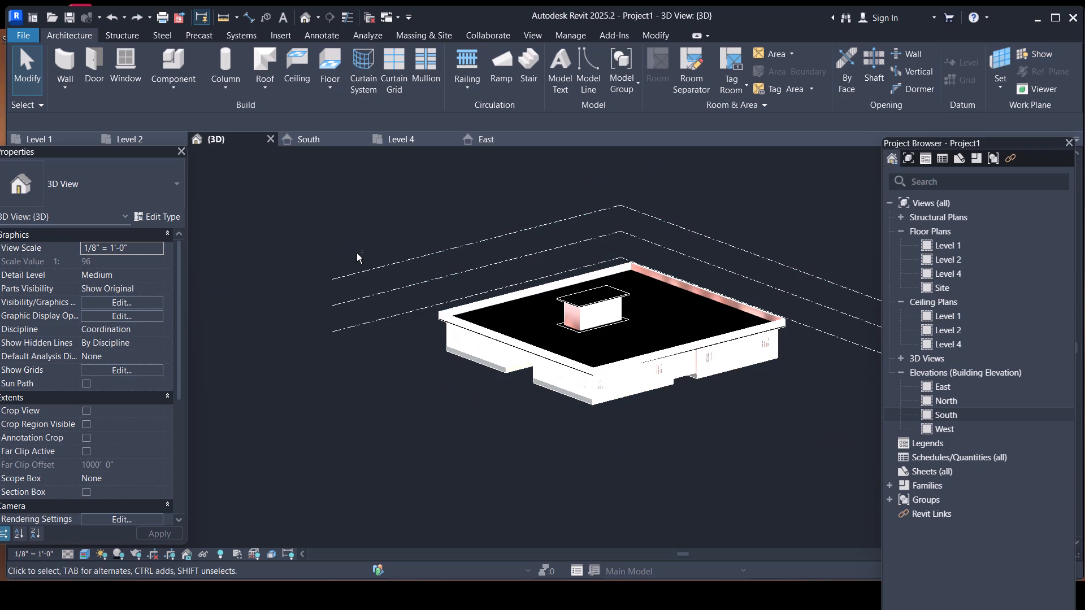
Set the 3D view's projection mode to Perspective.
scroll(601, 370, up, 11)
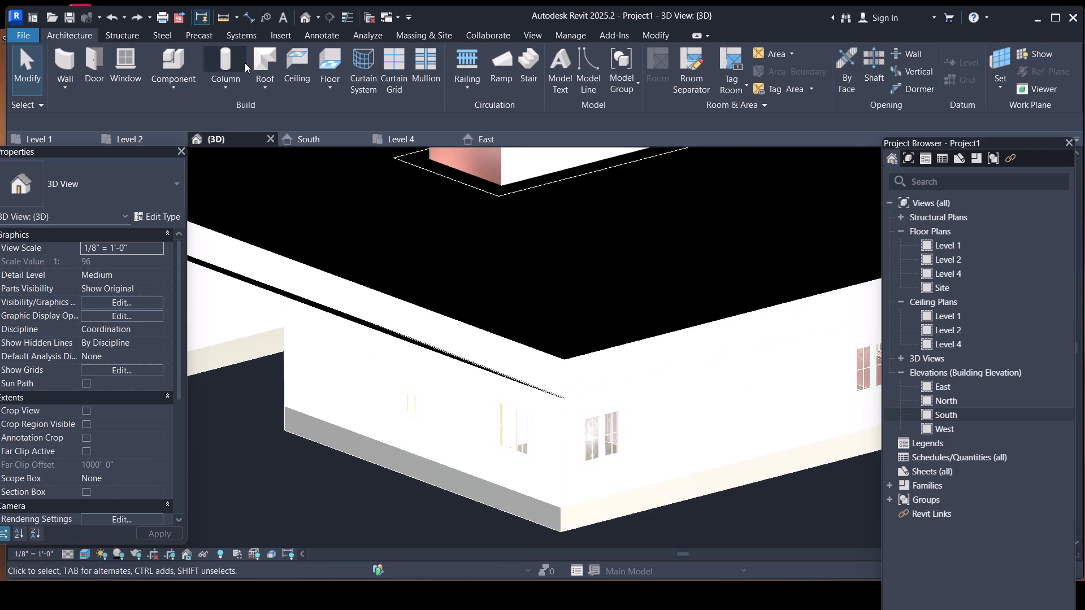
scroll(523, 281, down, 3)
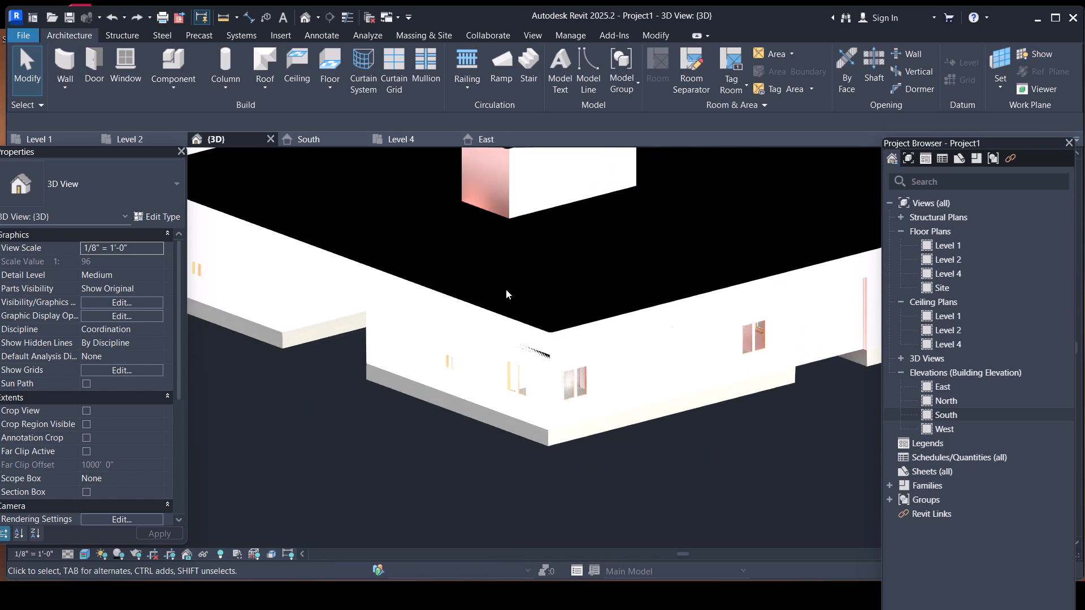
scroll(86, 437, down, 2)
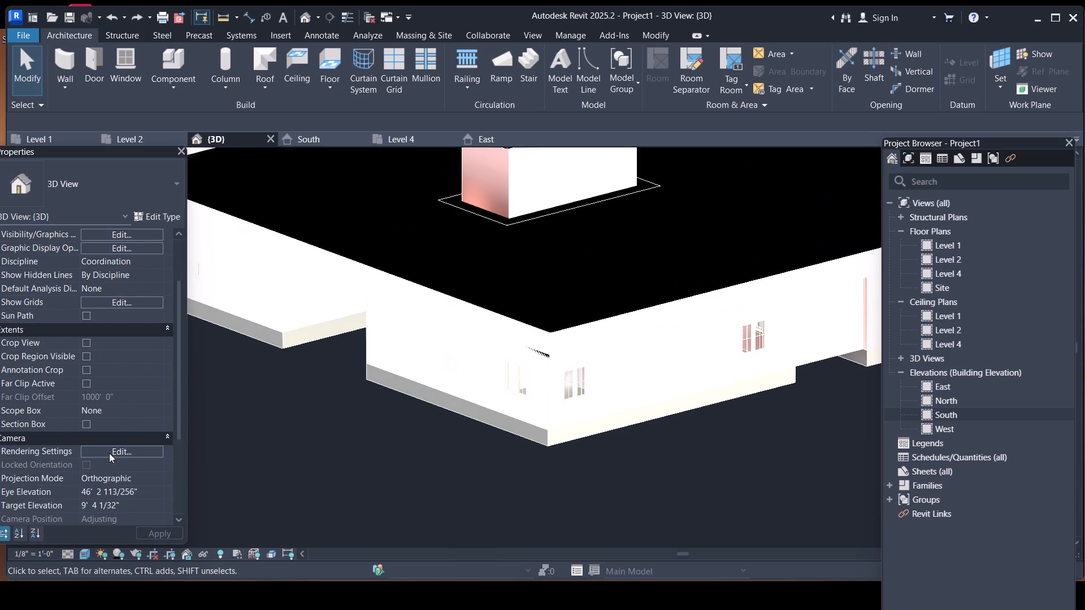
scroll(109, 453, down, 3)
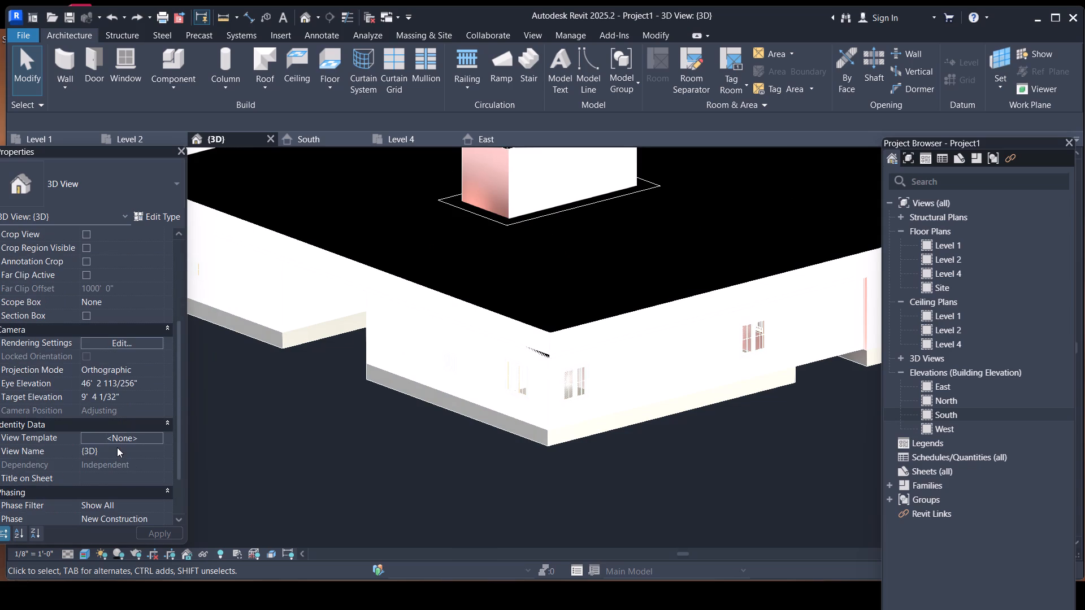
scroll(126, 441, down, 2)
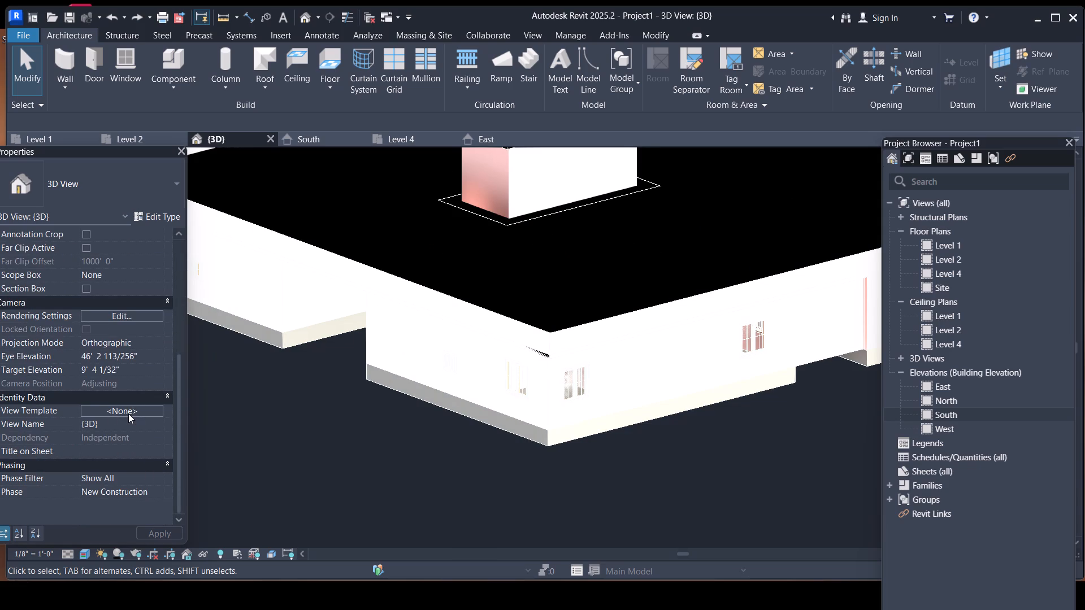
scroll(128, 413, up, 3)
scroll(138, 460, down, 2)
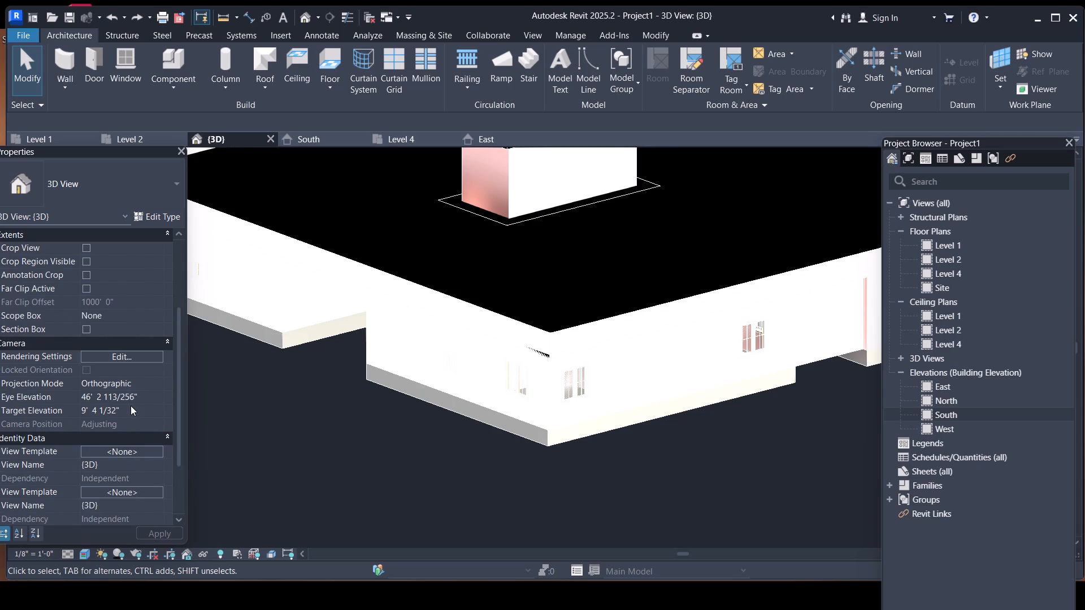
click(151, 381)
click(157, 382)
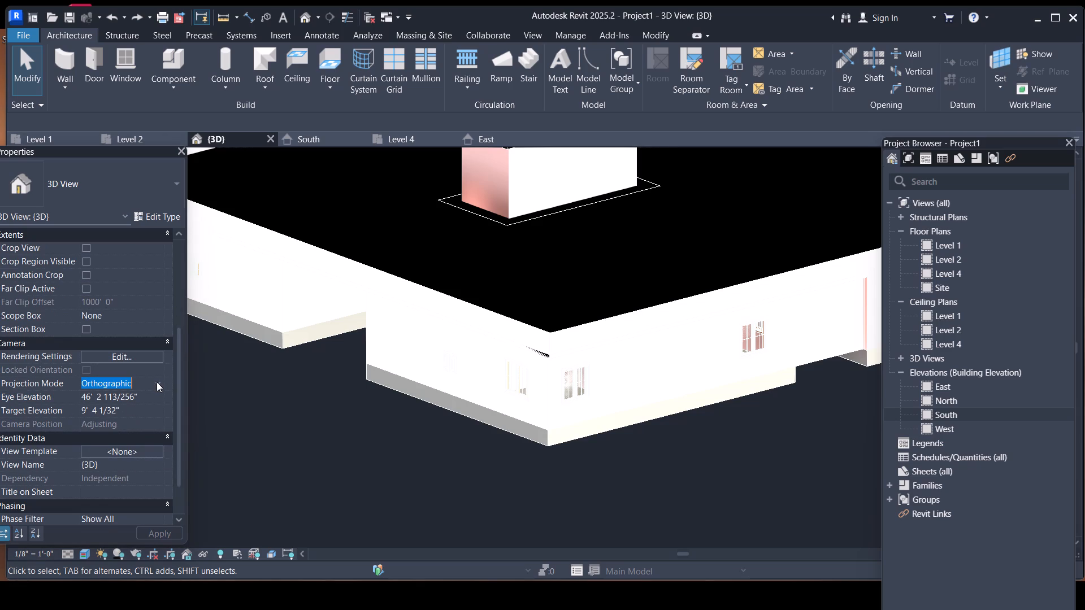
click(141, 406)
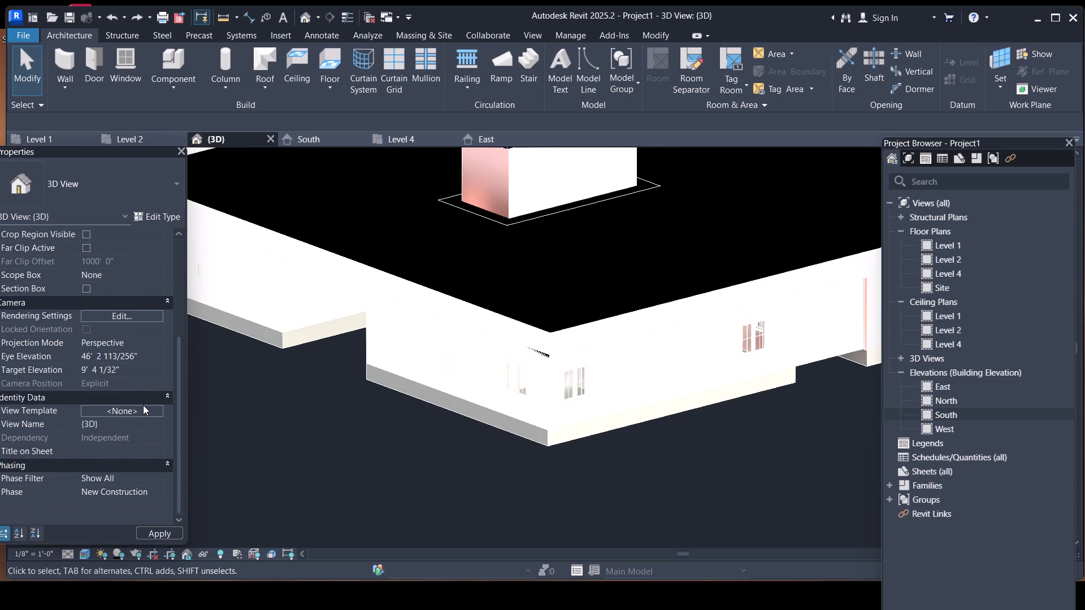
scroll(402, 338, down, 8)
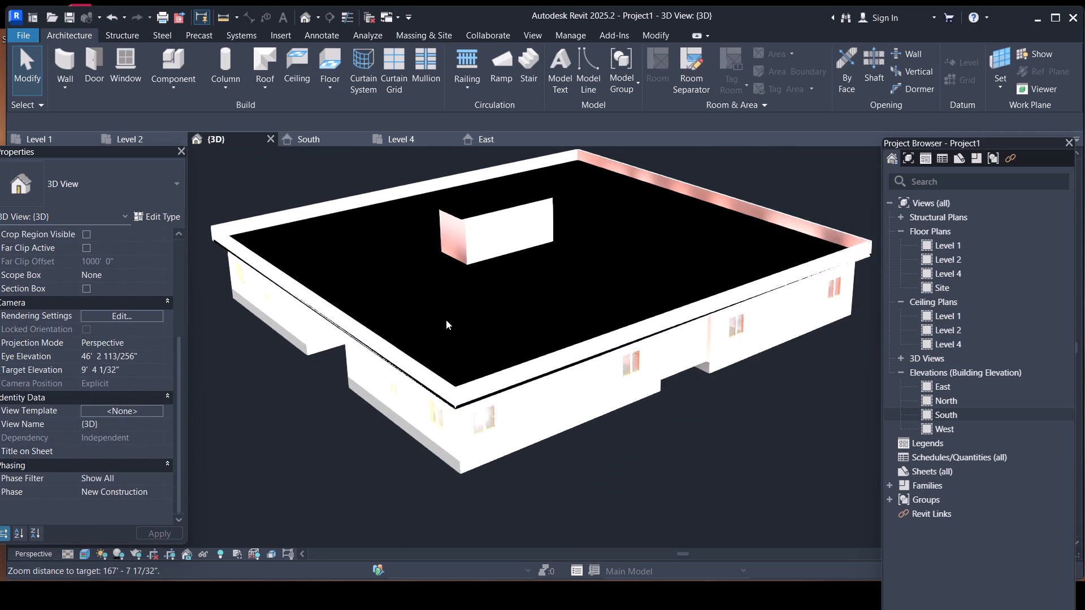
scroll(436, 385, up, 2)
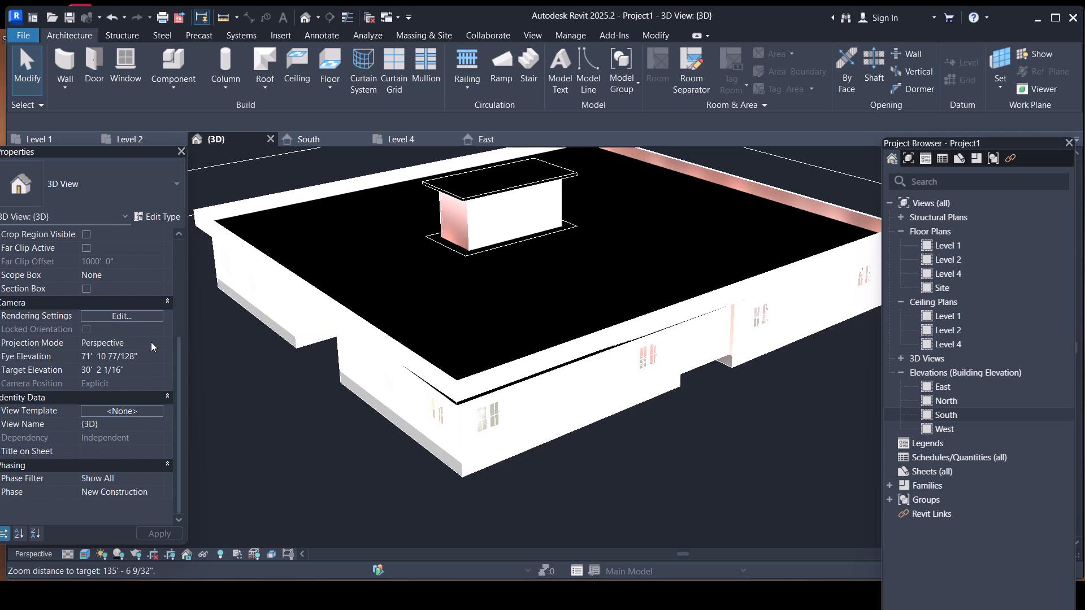
Set the 3D view's projection mode to Orthographic.
click(151, 342)
click(156, 342)
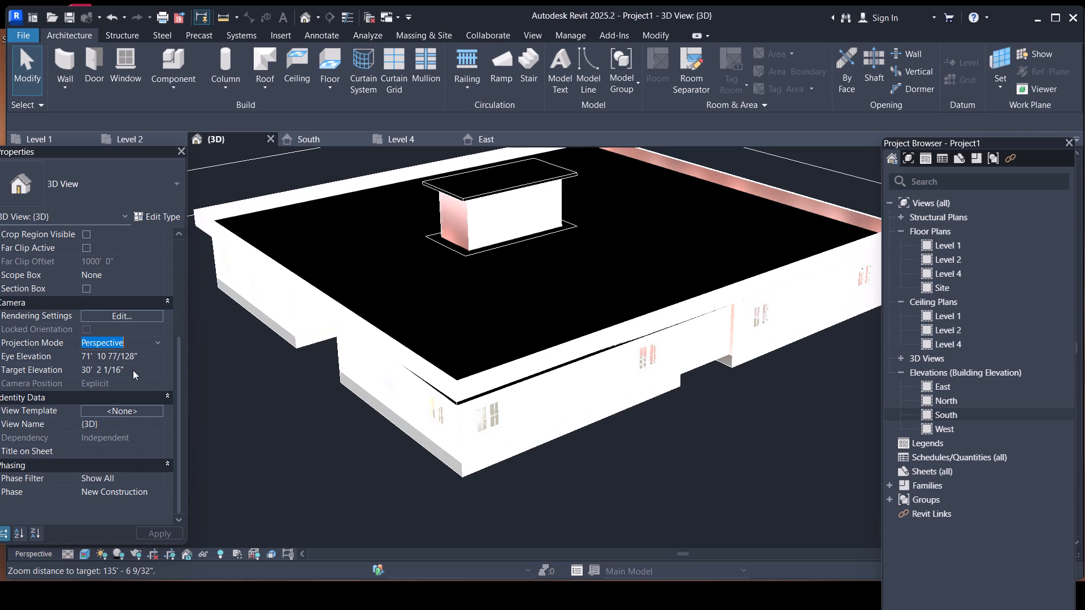
click(136, 352)
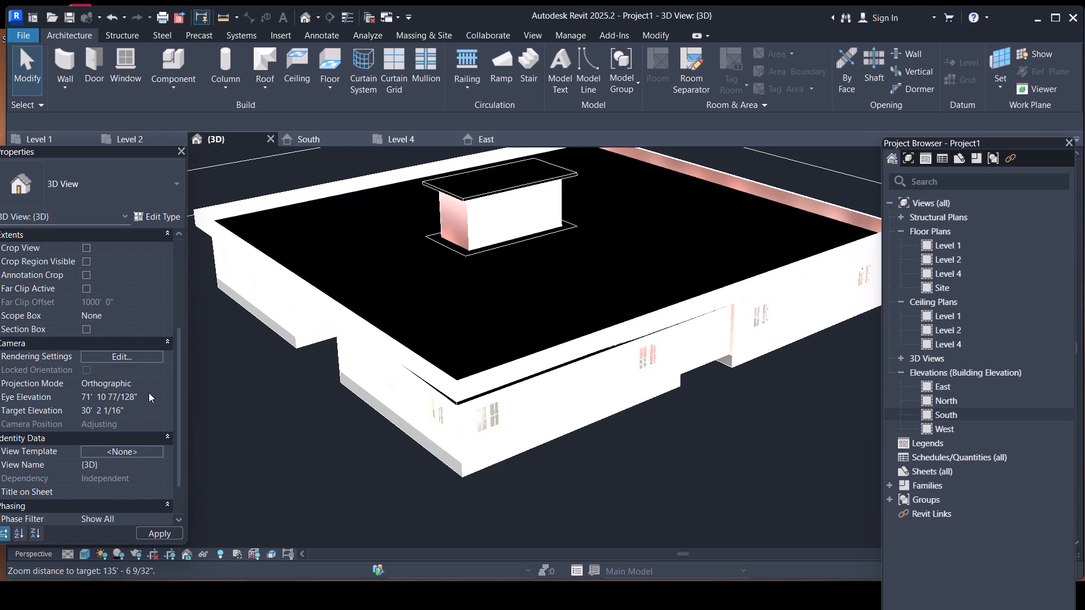
Set the 3D view's eye elevation and target elevation to 10' 0" each.
click(149, 393)
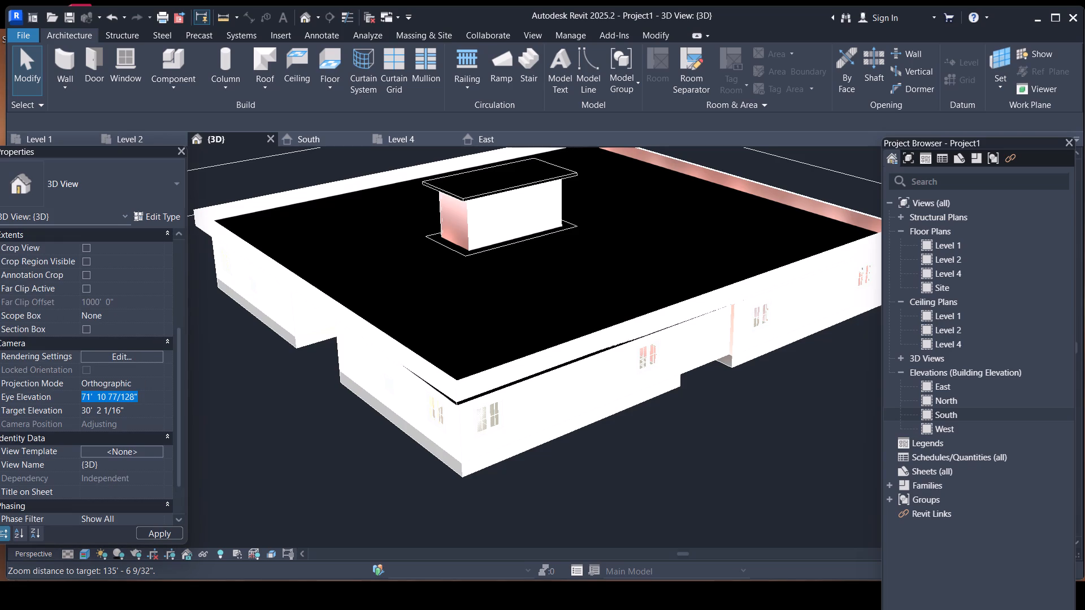
key(BackSpace)
text(10')
key(Return)
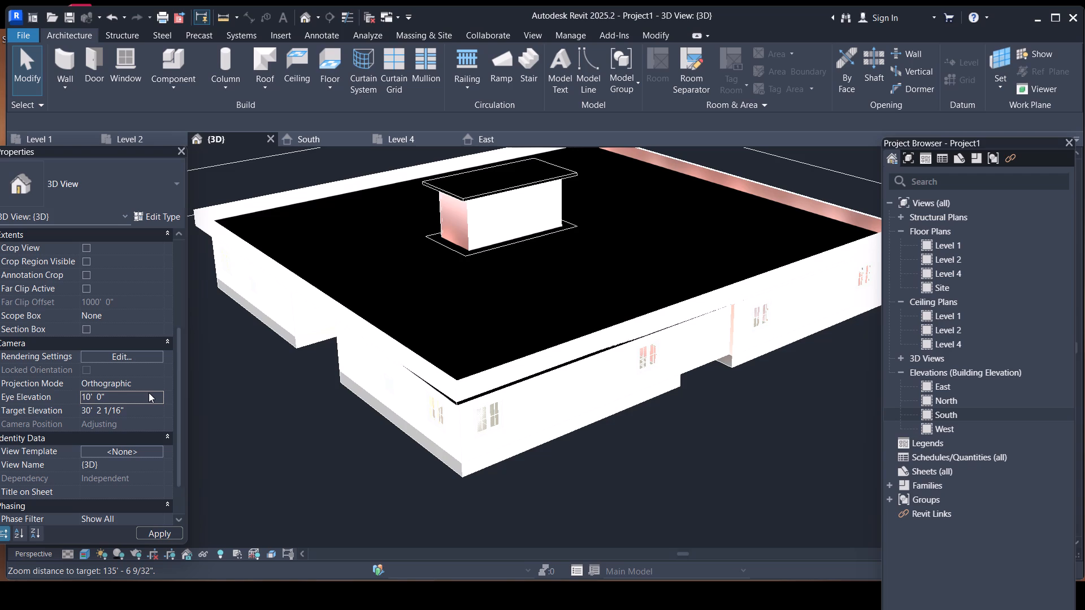
click(150, 409)
key(BackSpace)
text(10')
key(Return)
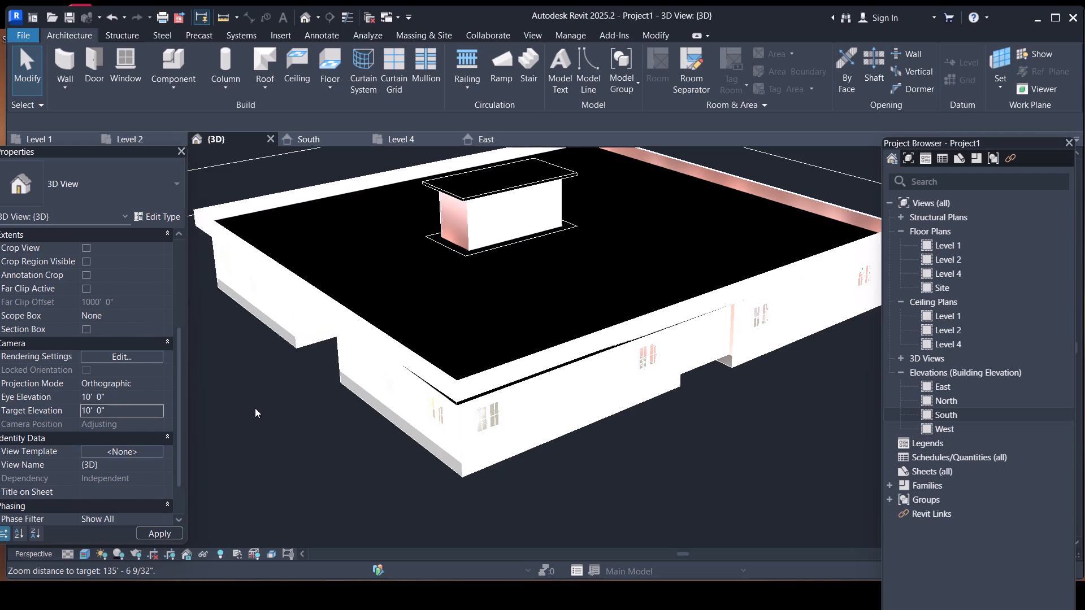
scroll(400, 395, down, 6)
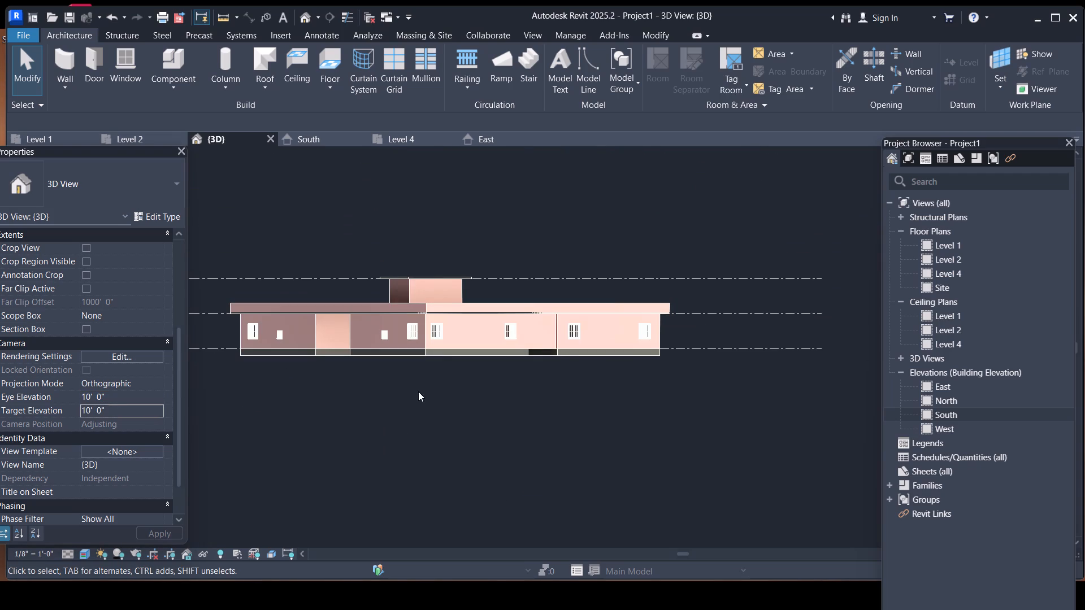
Examine the building's exterior walls, roof edge and rooftop stair enclosure from low and raised angles in the 3D view.
shift+middle_drag(463, 396, 471, 440)
scroll(409, 379, up, 4)
middle_drag(515, 356, 675, 441)
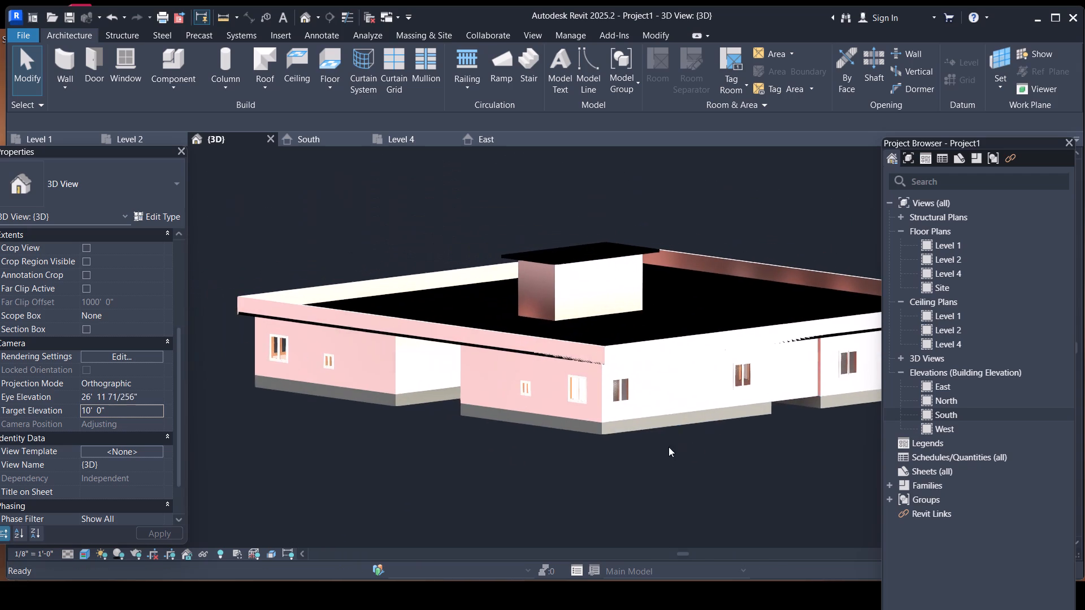
shift+middle_drag(611, 494, 605, 461)
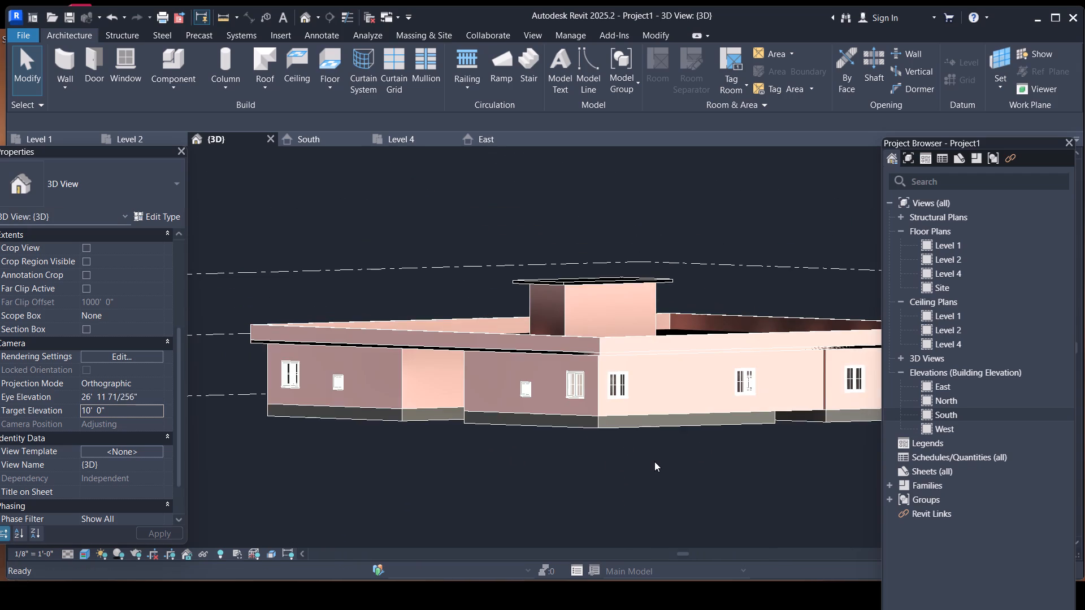
middle_drag(655, 461, 602, 413)
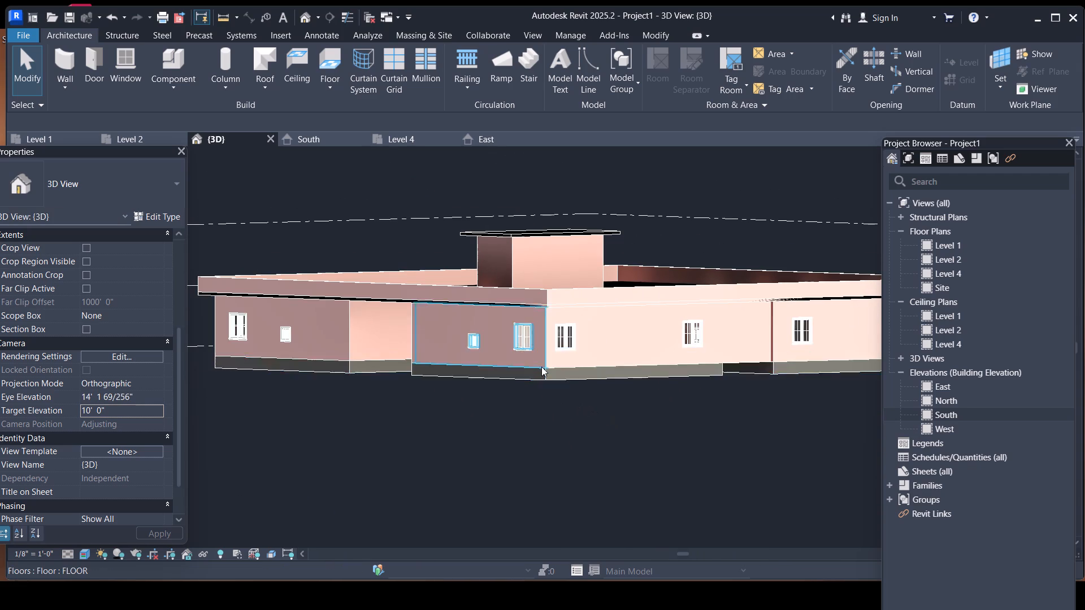
scroll(541, 367, up, 4)
scroll(543, 354, down, 5)
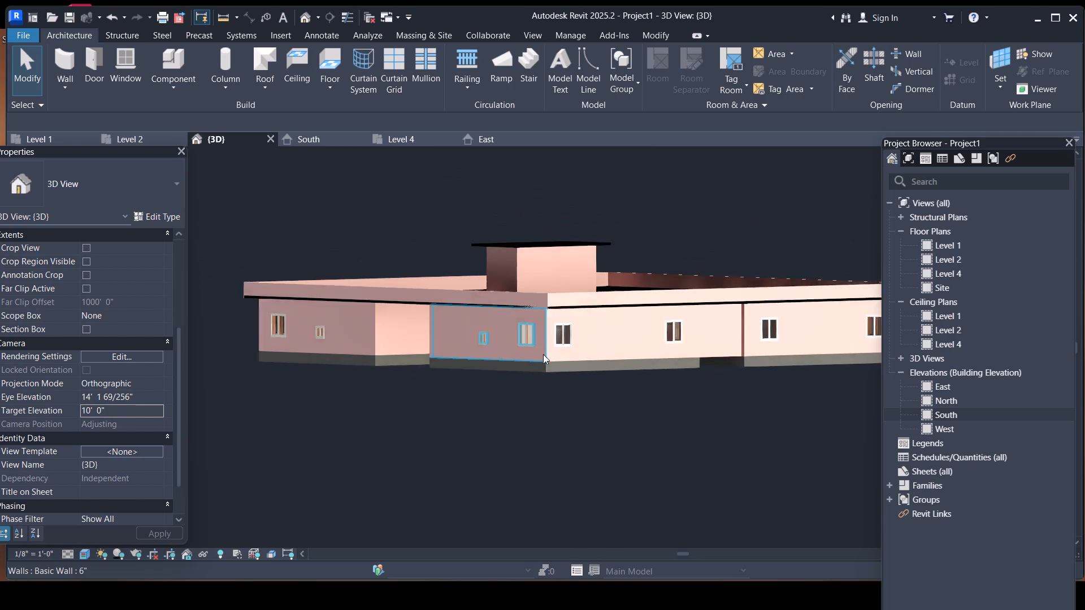
scroll(543, 354, down, 1)
scroll(544, 368, up, 2)
scroll(588, 352, down, 1)
scroll(588, 352, up, 1)
scroll(588, 352, down, 4)
scroll(581, 354, up, 4)
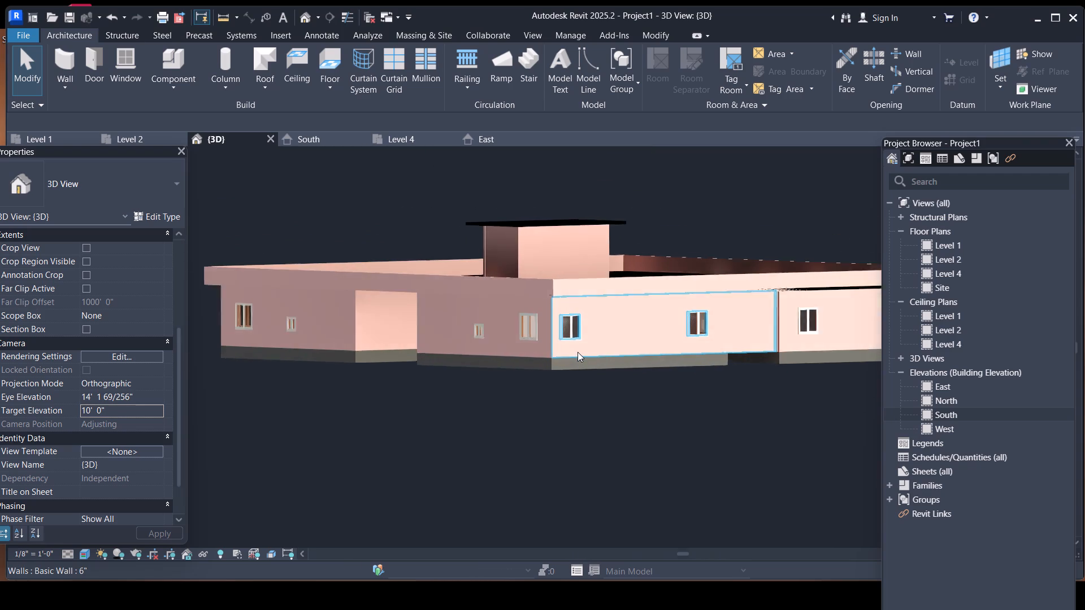
scroll(578, 352, up, 1)
shift+middle_drag(588, 333, 587, 333)
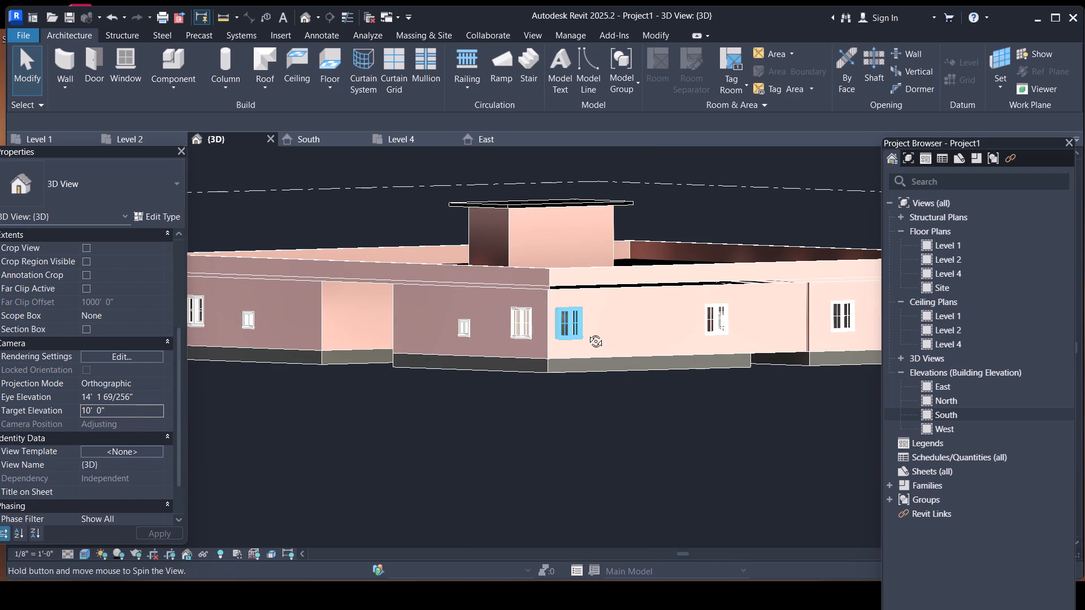
shift+middle_drag(587, 333, 565, 416)
scroll(610, 353, down, 6)
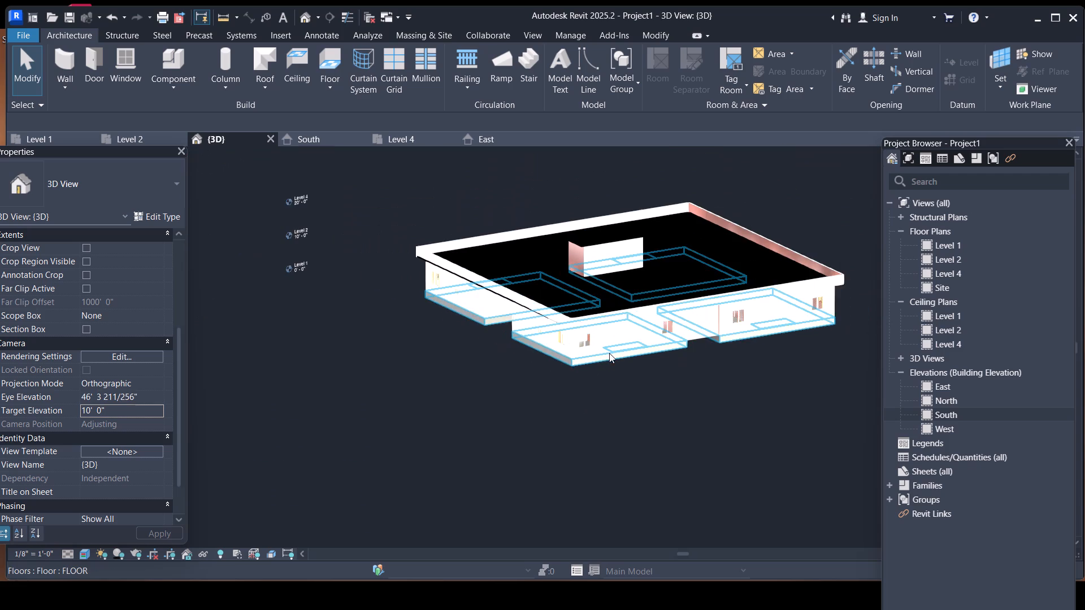
middle_drag(686, 351, 668, 361)
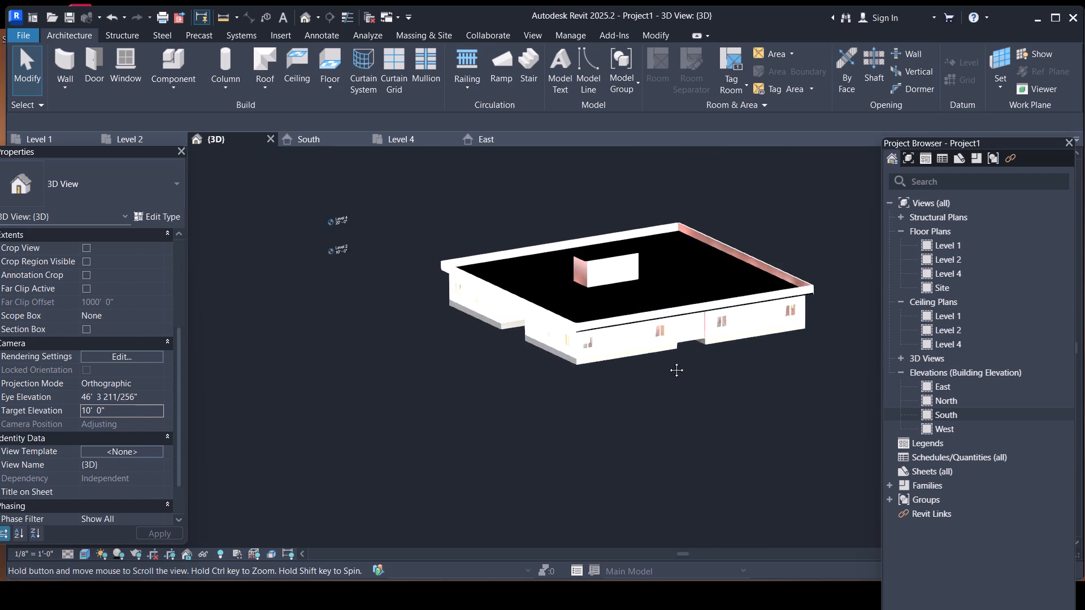
middle_drag(668, 361, 614, 383)
scroll(552, 386, up, 7)
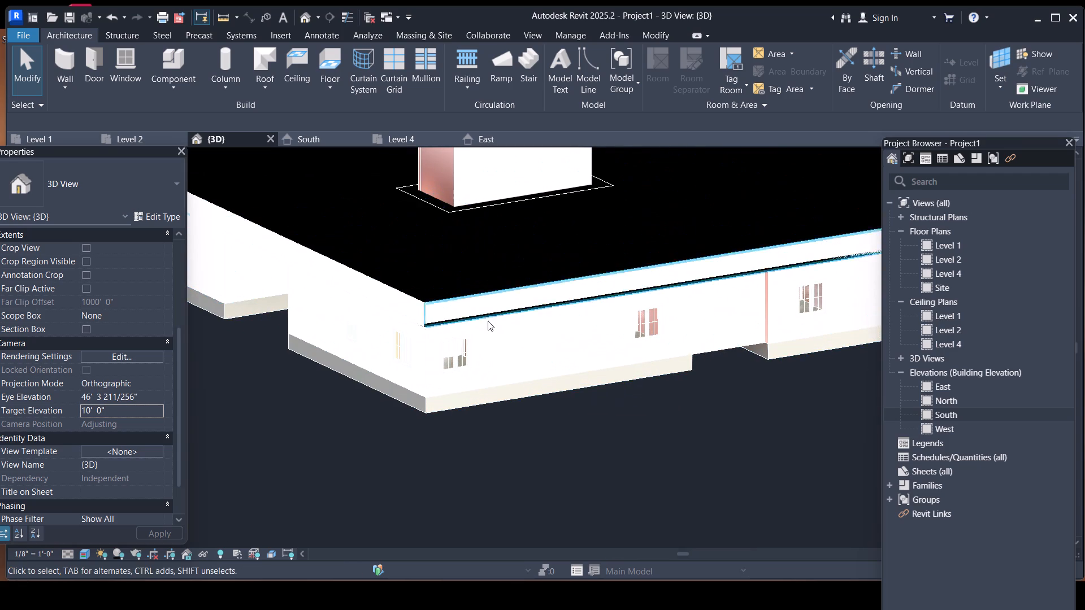
Select the SLAB roof and the FLOOR base slab in turn to inspect their extents in the 3D view.
click(488, 319)
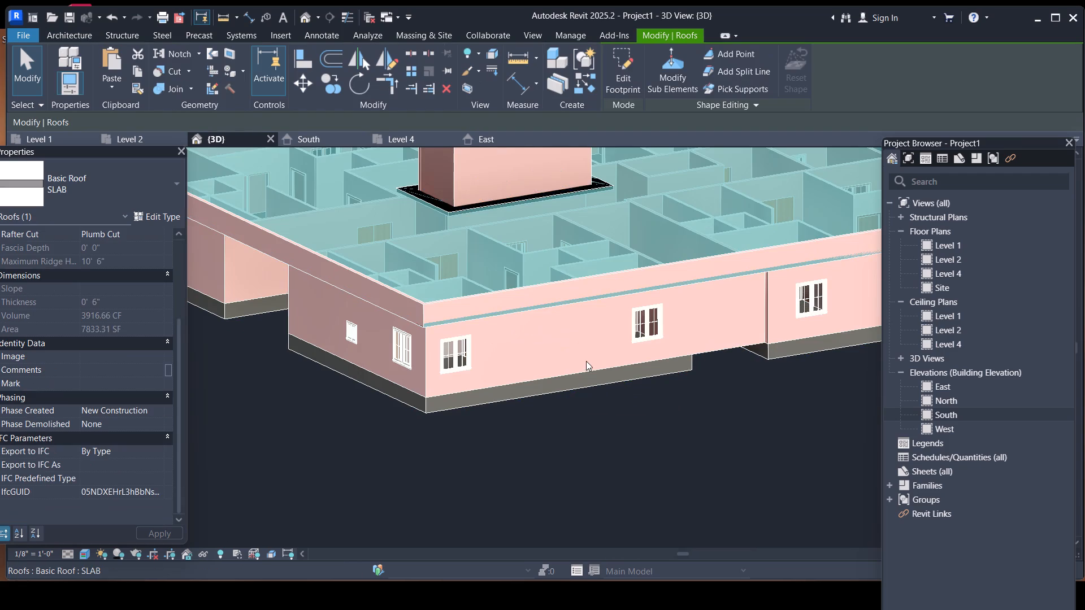
scroll(583, 364, down, 6)
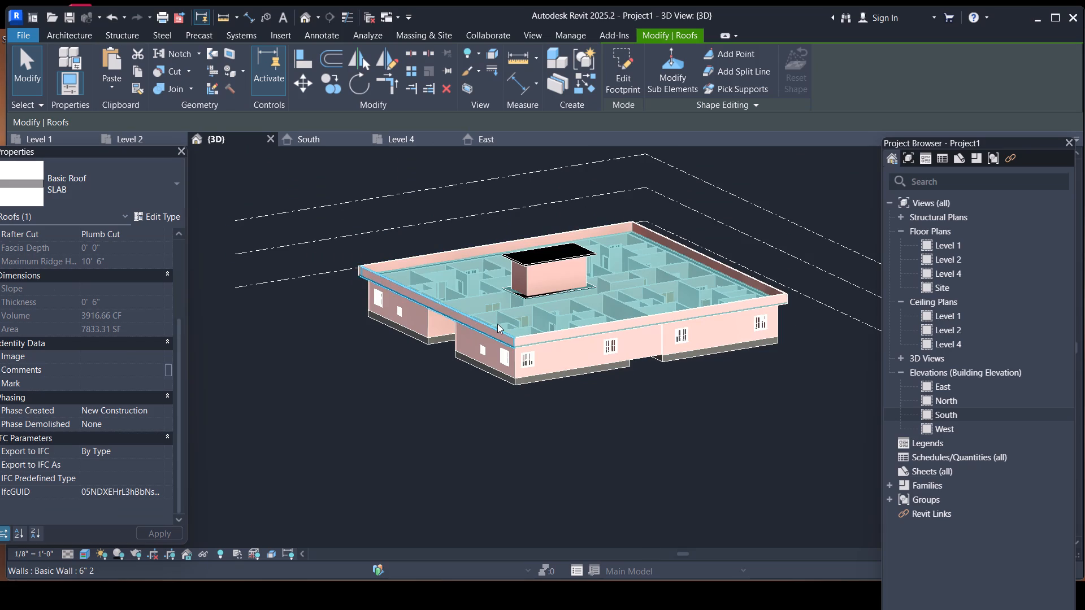
scroll(497, 324, up, 8)
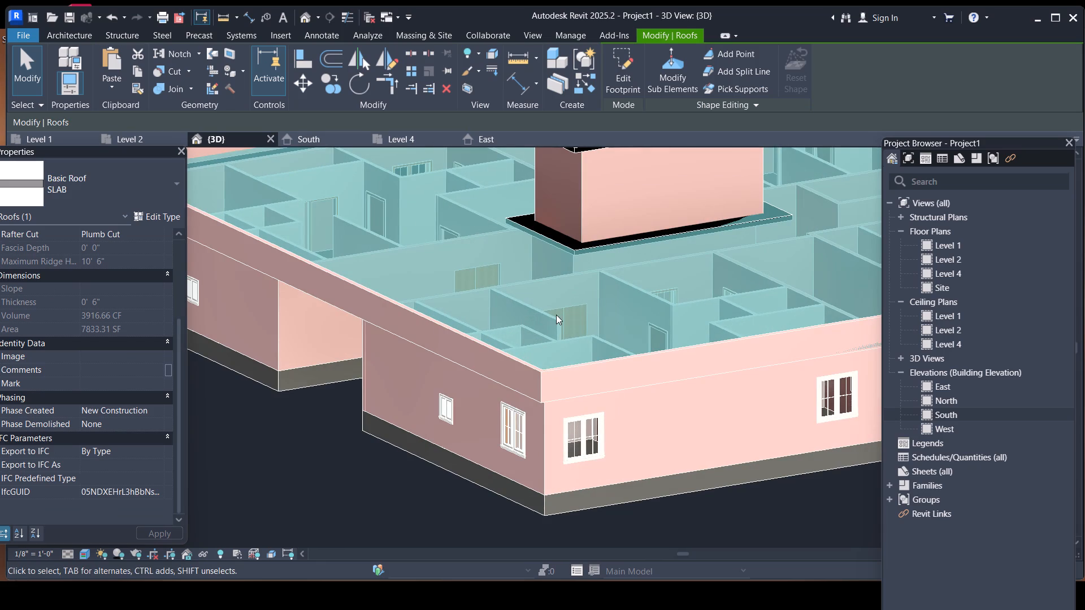
scroll(531, 311, down, 3)
key(Escape)
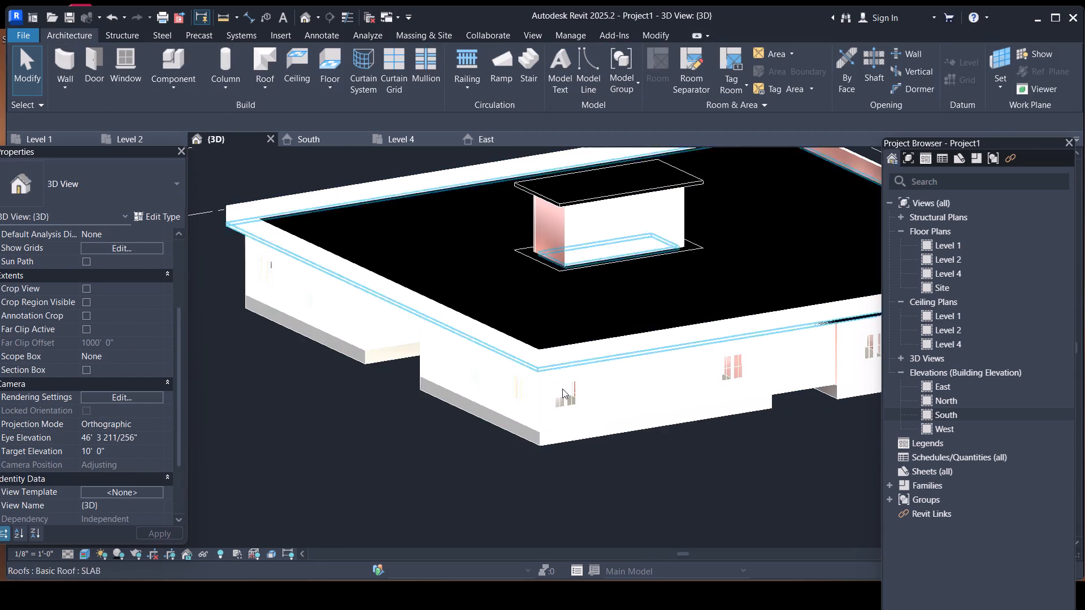
click(558, 441)
scroll(568, 412, down, 7)
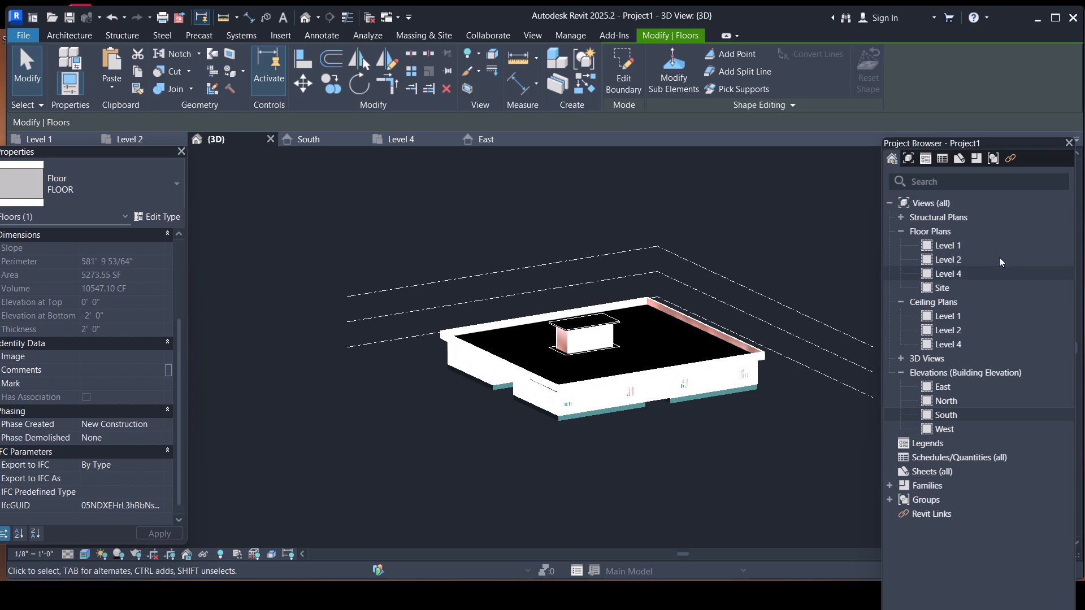
Open the Level 1 floor plan and clear the floor selection.
double_click(941, 245)
scroll(535, 355, down, 4)
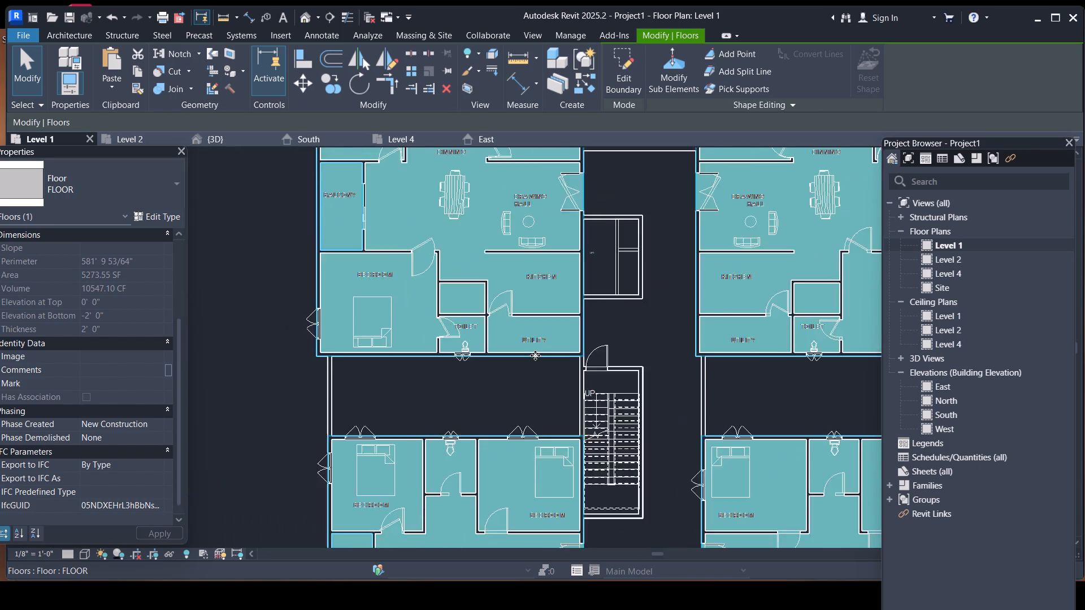
scroll(535, 355, down, 1)
key(Escape)
scroll(552, 335, down, 3)
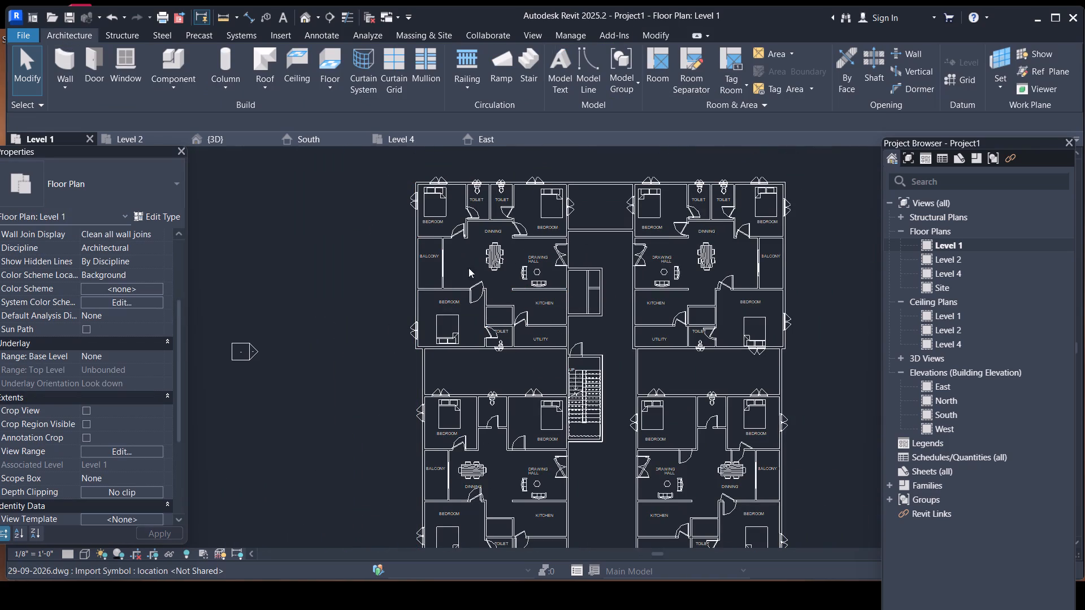
Start a sketched ceiling on Level 1 and draw its rectangular boundary along the inner wall faces of the bedroom beside the utility's toilet.
scroll(432, 281, up, 2)
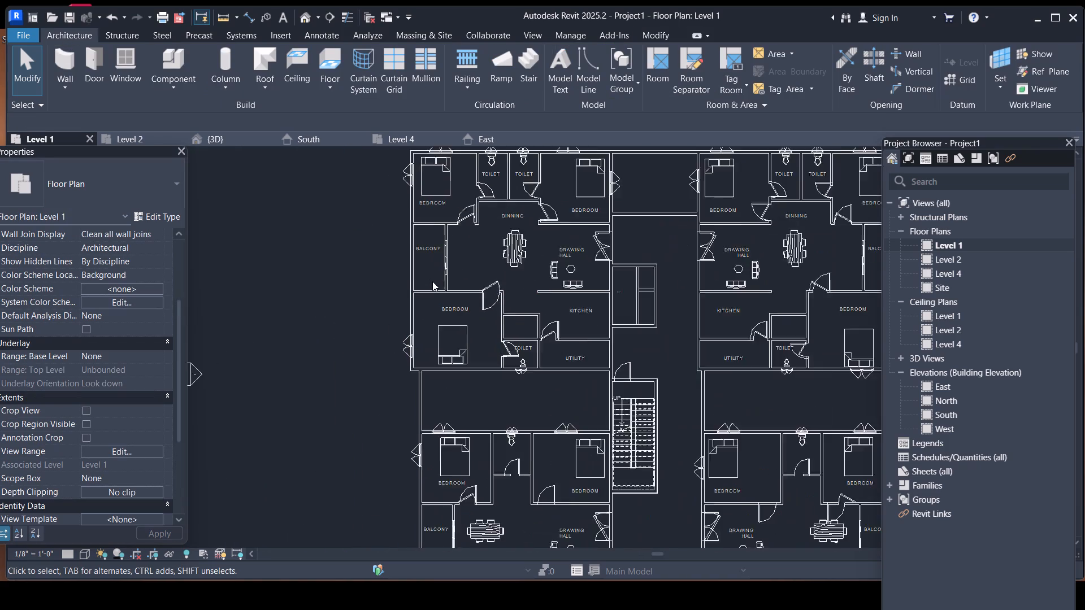
scroll(432, 281, up, 5)
middle_drag(529, 362, 544, 278)
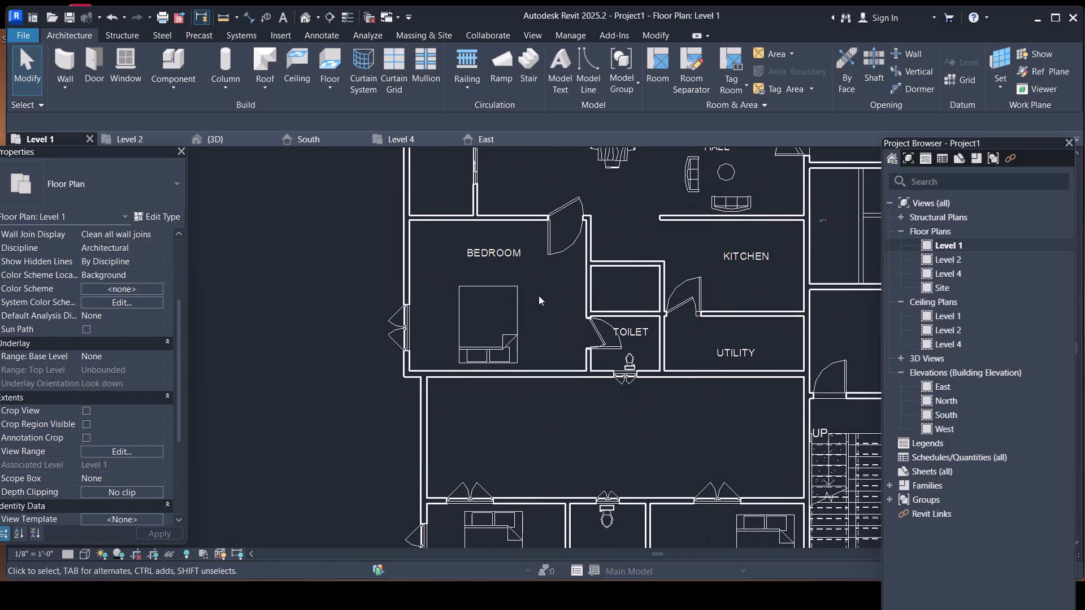
scroll(539, 324, up, 2)
middle_drag(555, 315, 553, 327)
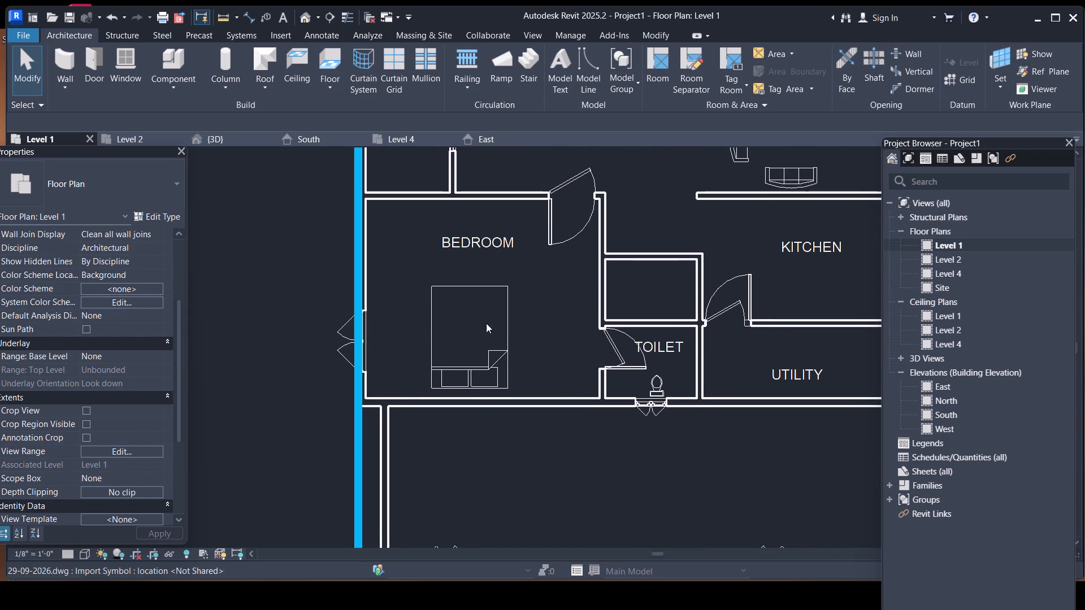
click(295, 78)
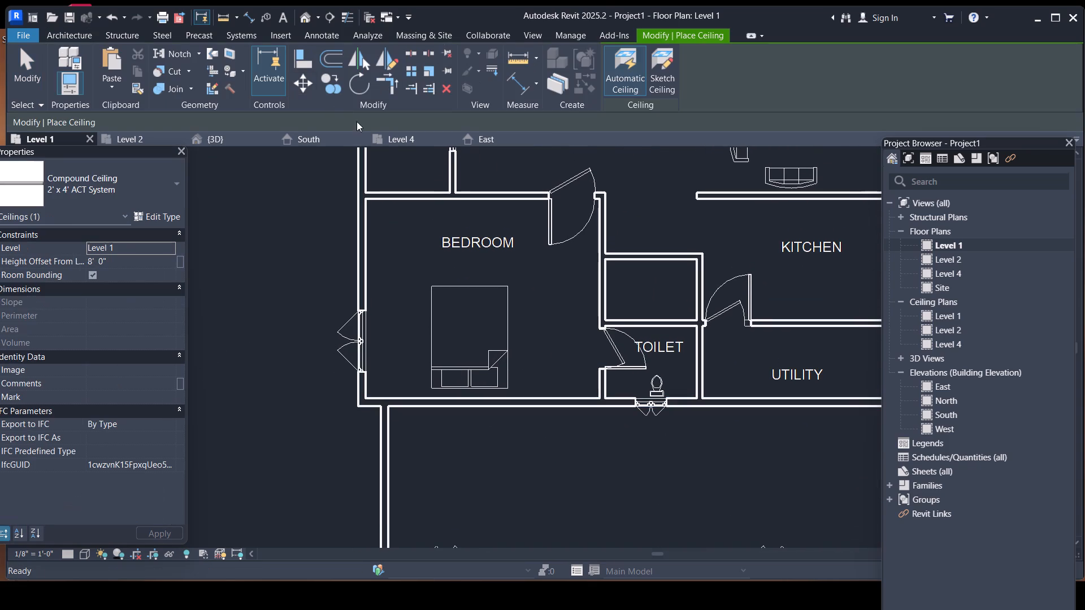
click(657, 69)
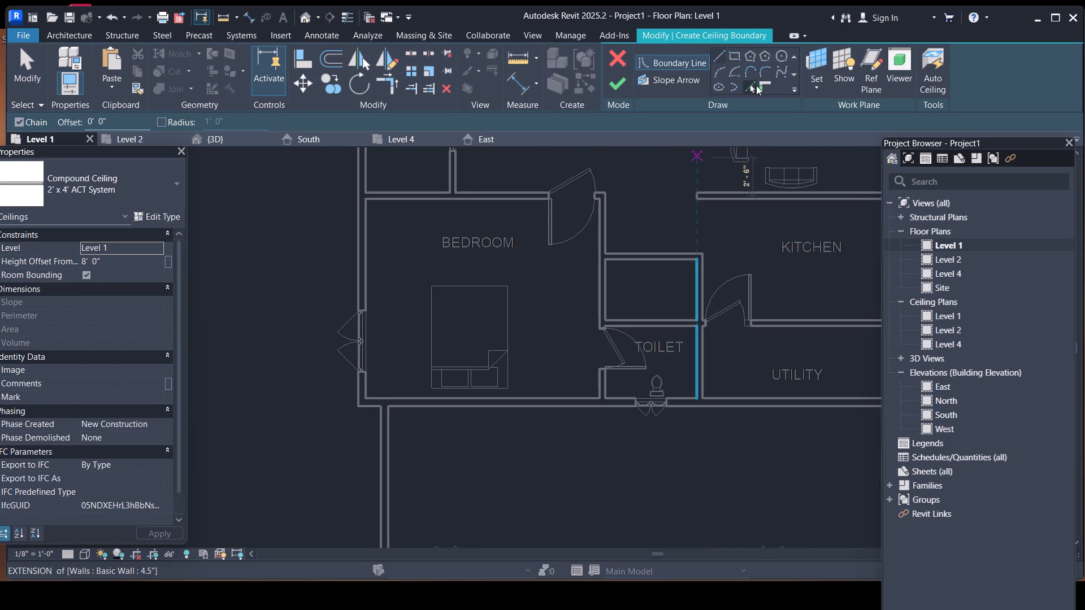
click(730, 58)
scroll(592, 190, up, 4)
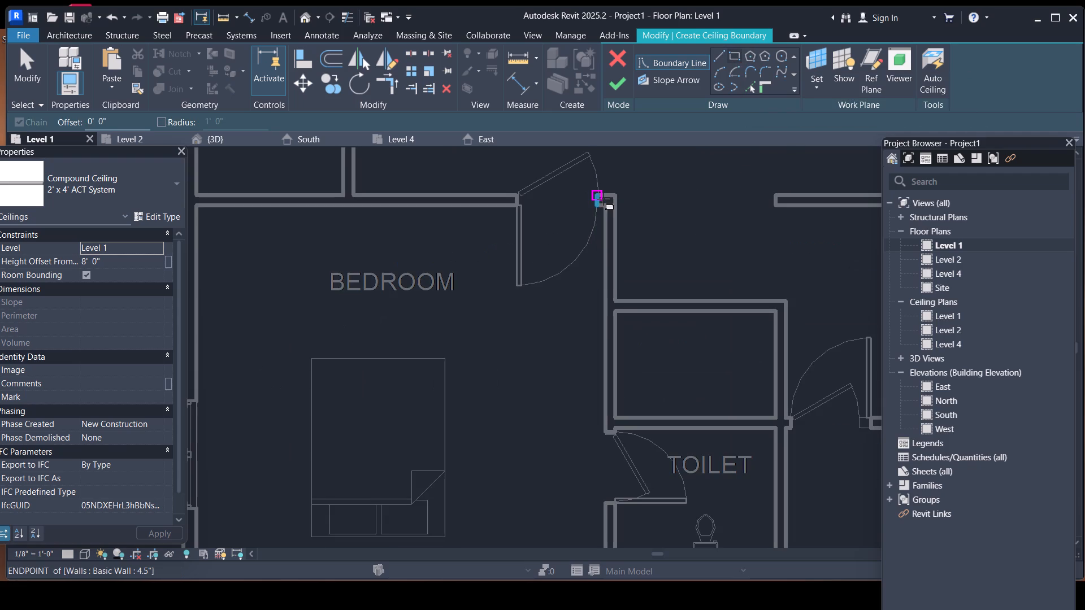
click(607, 203)
middle_drag(518, 340, 532, 313)
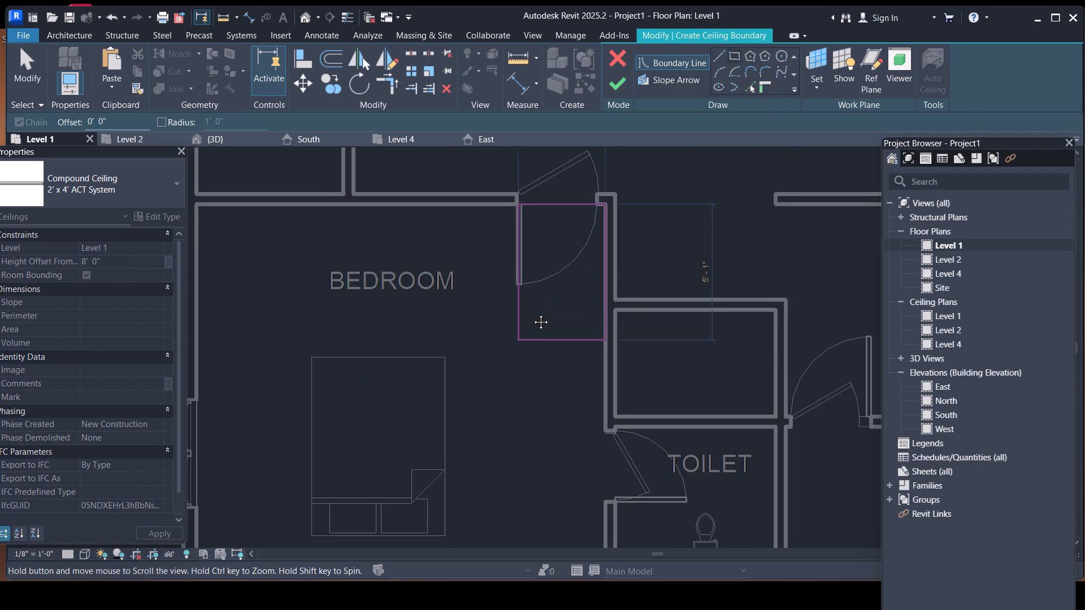
middle_drag(532, 313, 588, 253)
click(266, 466)
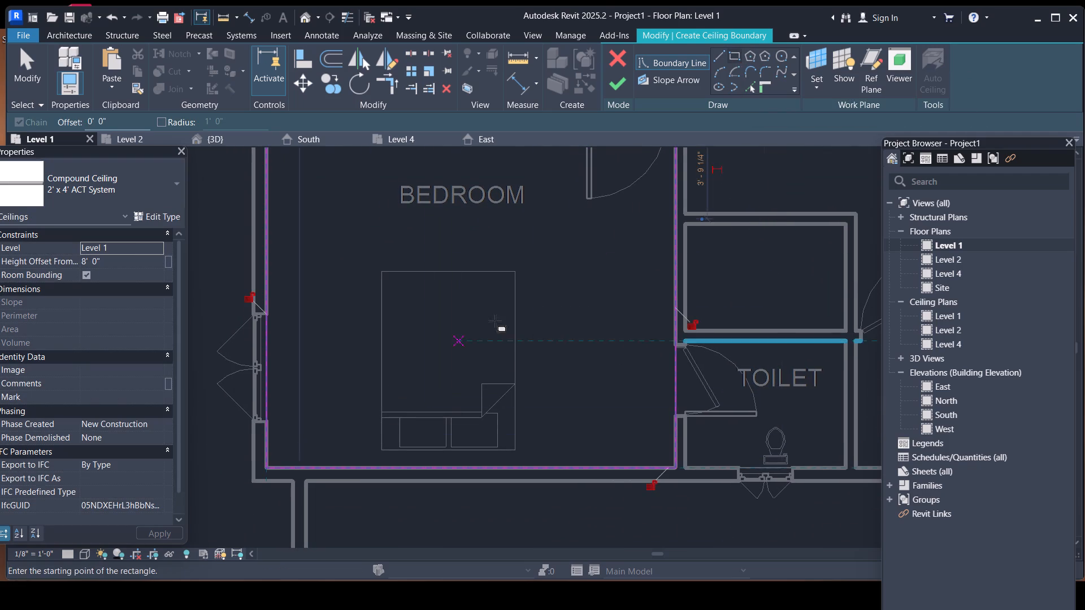
Draw a second ceiling boundary rectangle inside the bedroom, offset 2' inward from the inner wall faces.
scroll(572, 269, down, 3)
middle_drag(575, 269, 574, 345)
scroll(614, 284, up, 4)
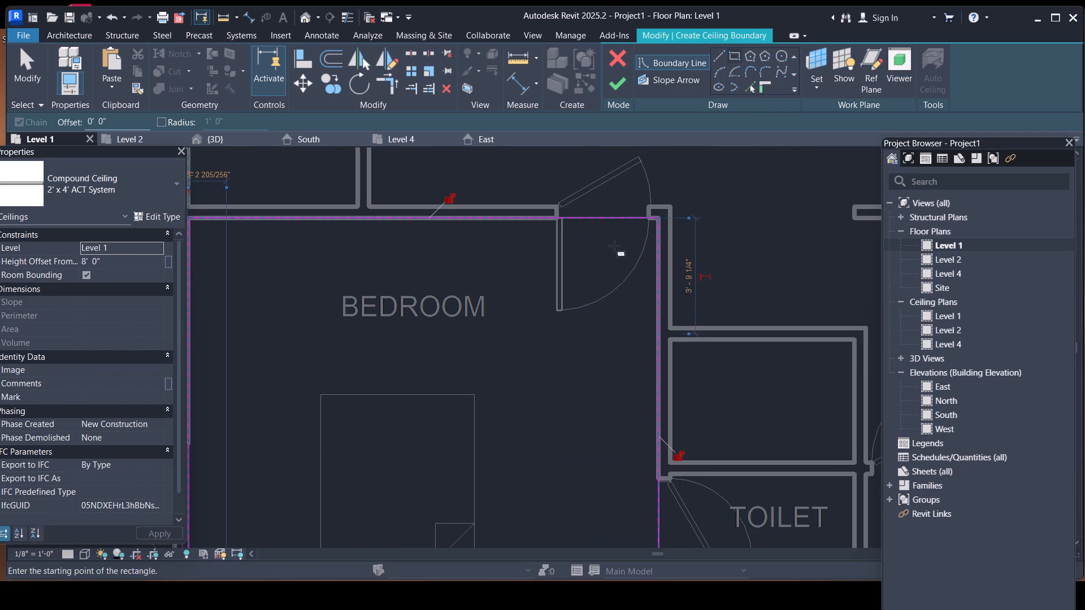
click(126, 116)
key(BackSpace)
key(BackSpace)
key(BackSpace)
key(BackSpace)
key(BackSpace)
key(BackSpace)
text(2')
key(Return)
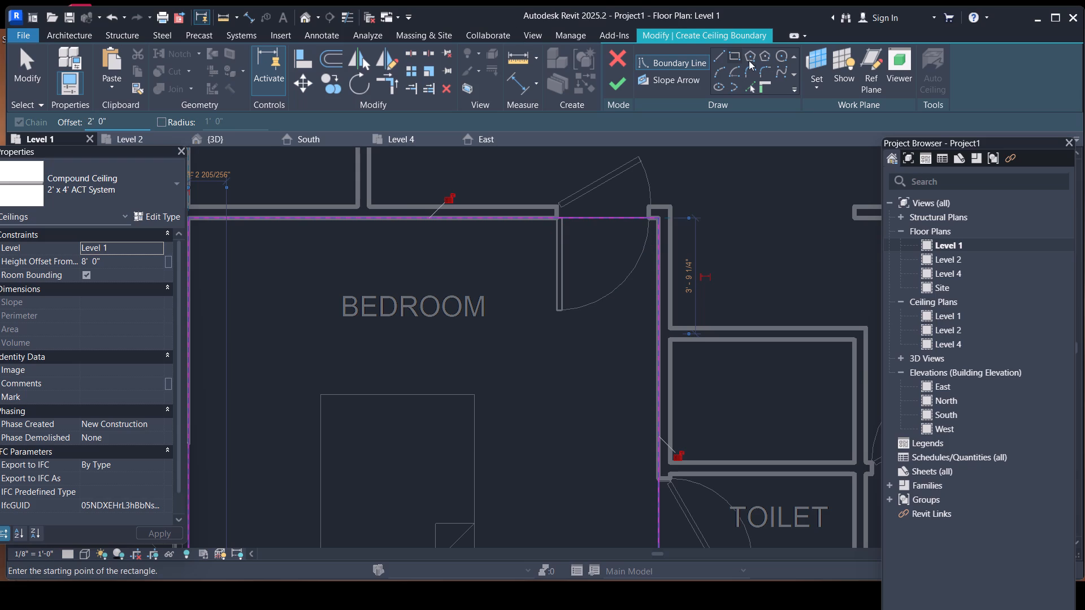
click(736, 57)
click(656, 218)
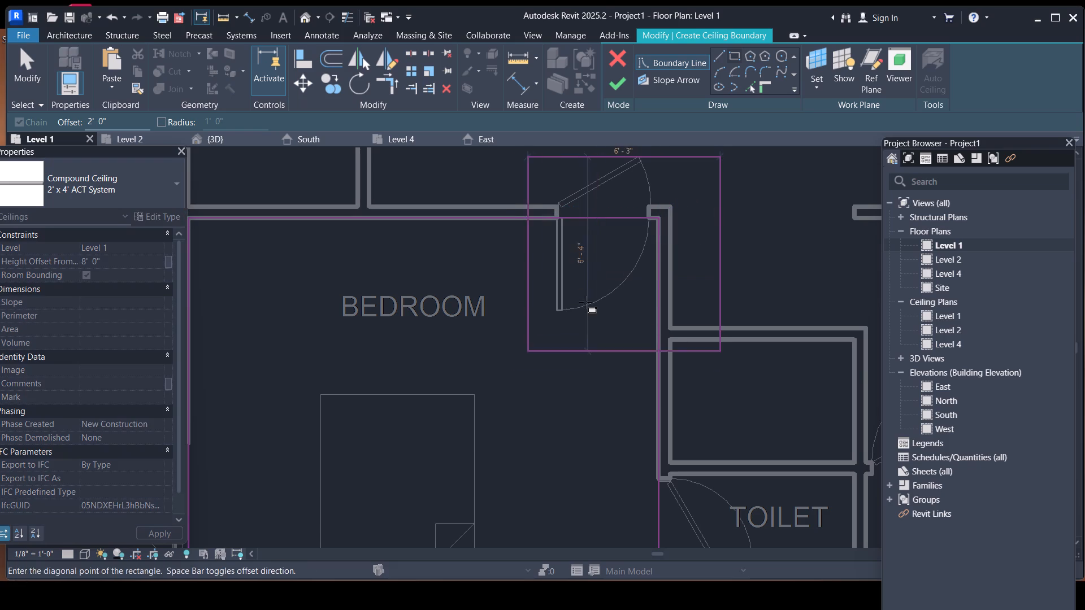
key(space)
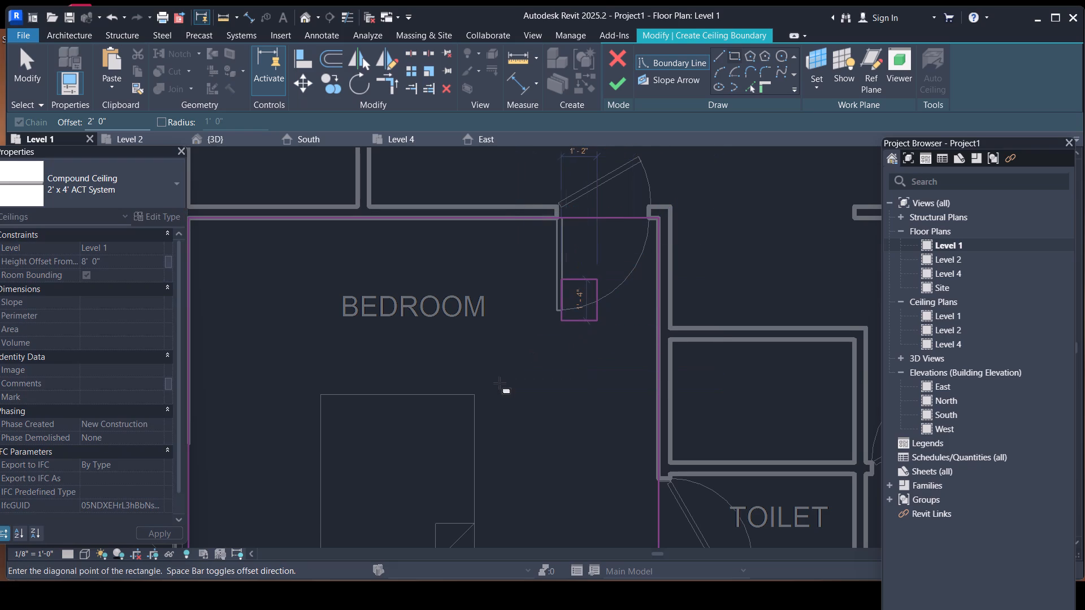
scroll(500, 383, down, 4)
middle_drag(519, 384, 566, 308)
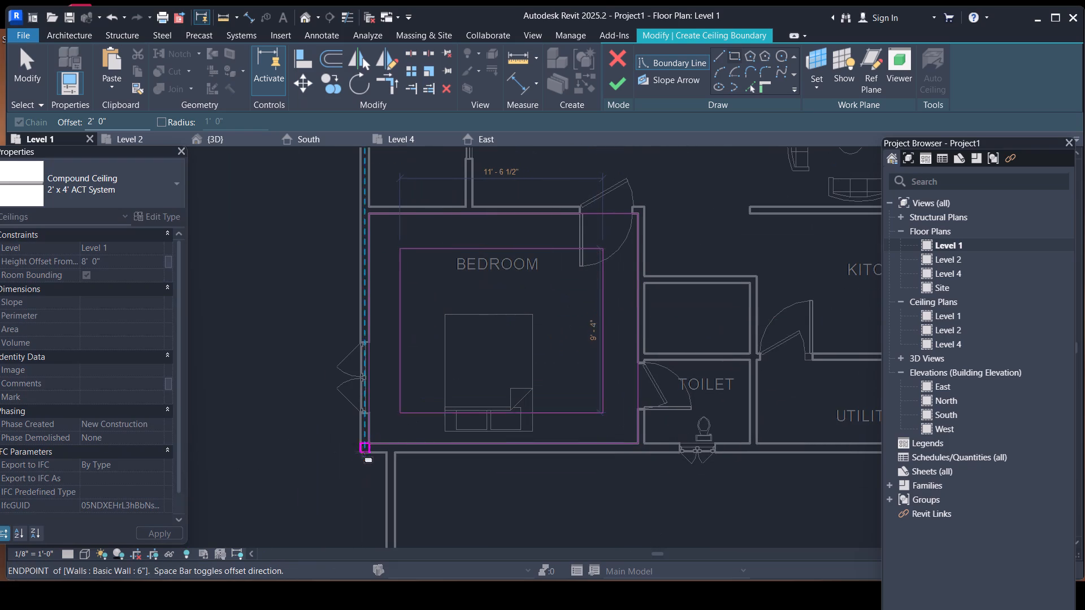
click(362, 452)
scroll(568, 286, down, 2)
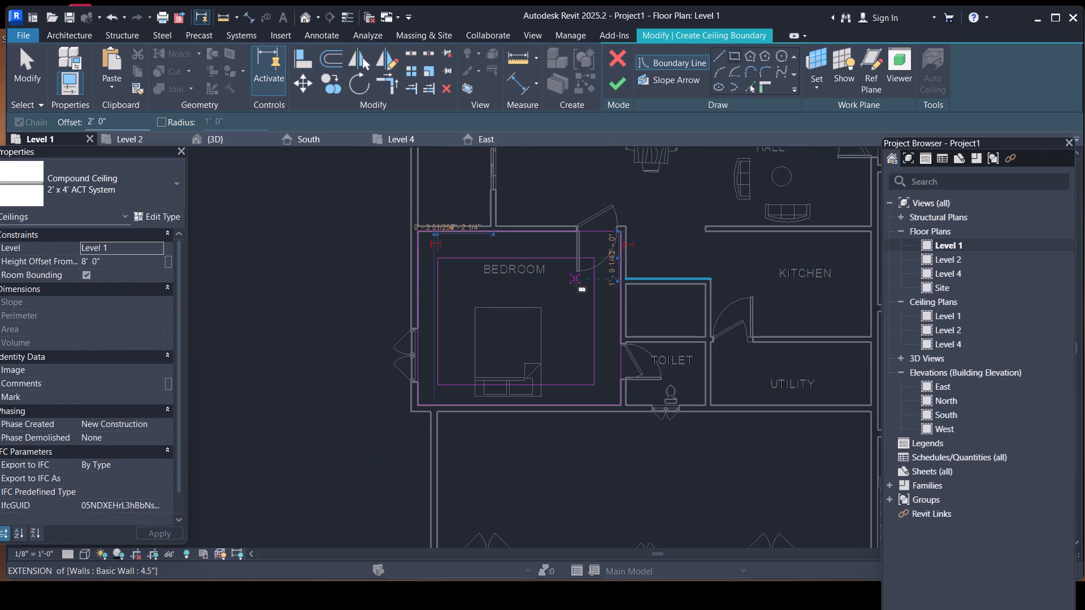
scroll(575, 281, down, 2)
Draw two concentric circles near the middle of the bedroom ceiling, the inner with about 2'-2" radius, and finish the ceiling sketch.
click(781, 58)
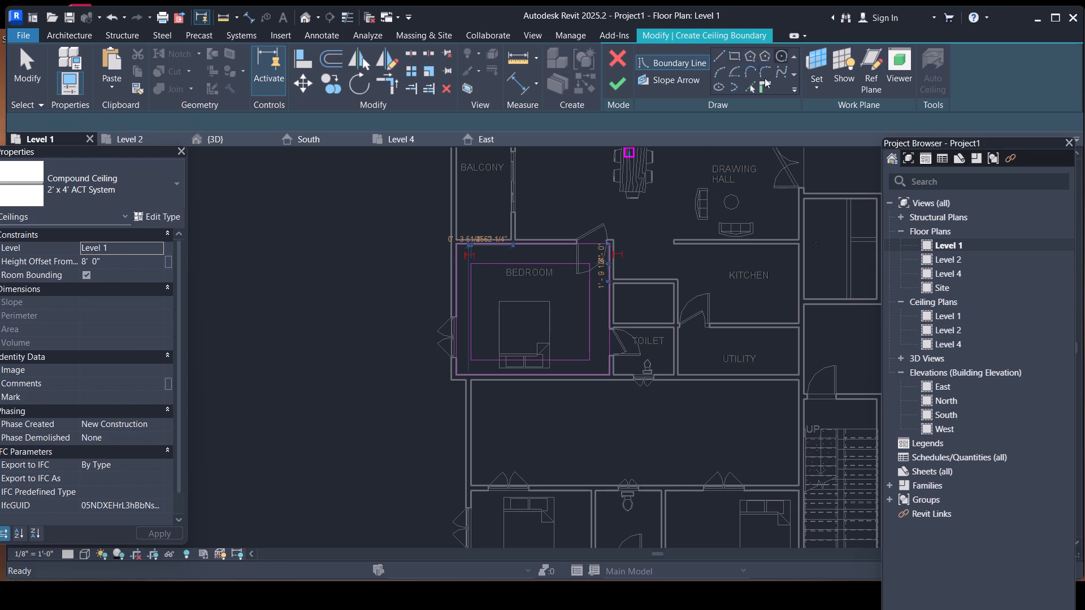
scroll(533, 317, up, 7)
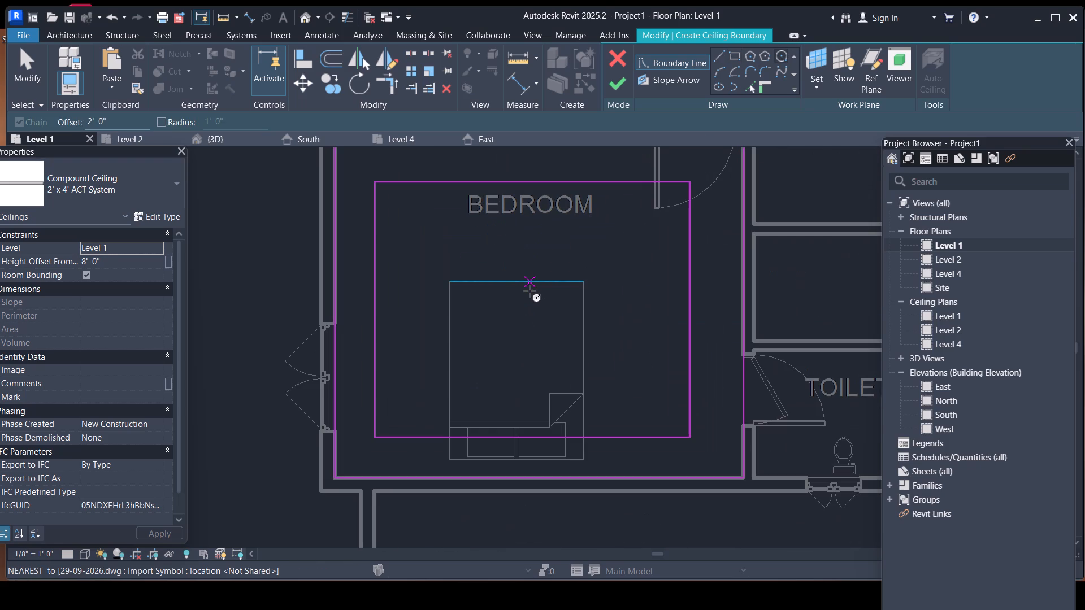
click(524, 298)
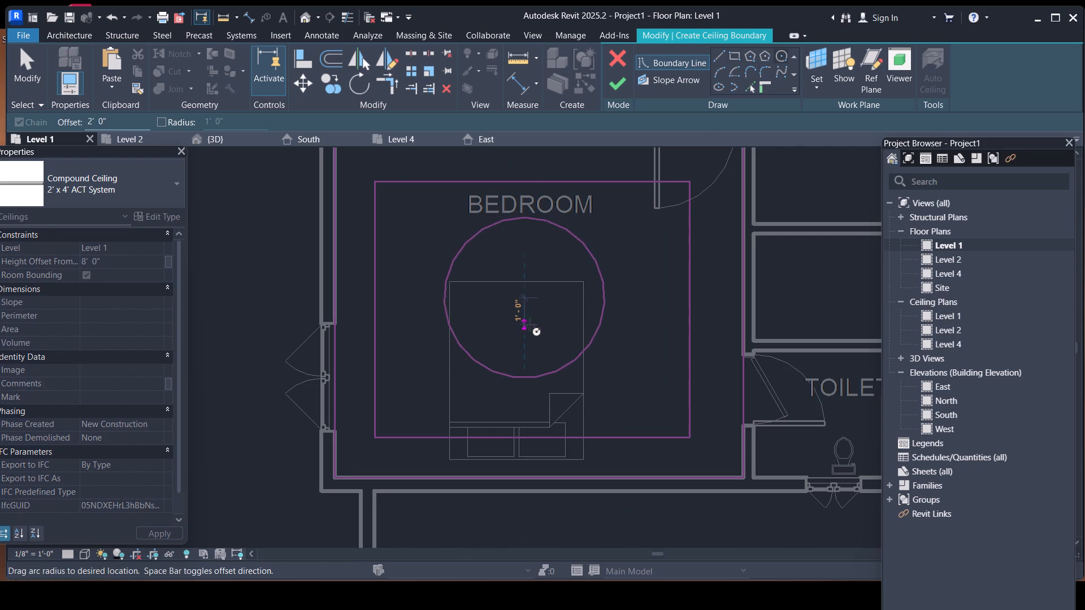
click(521, 319)
click(522, 299)
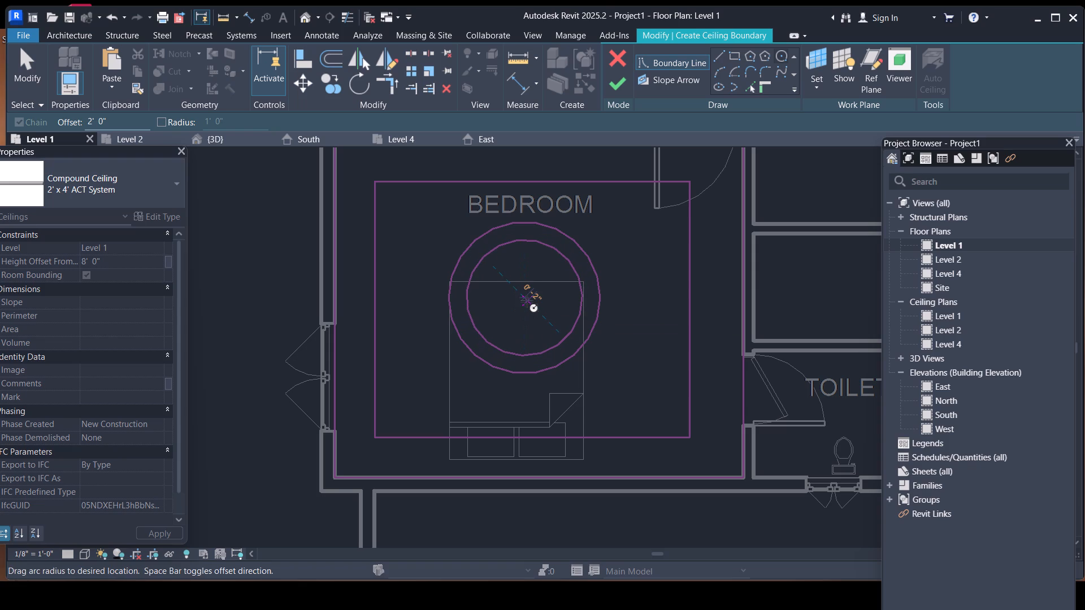
click(527, 301)
click(612, 95)
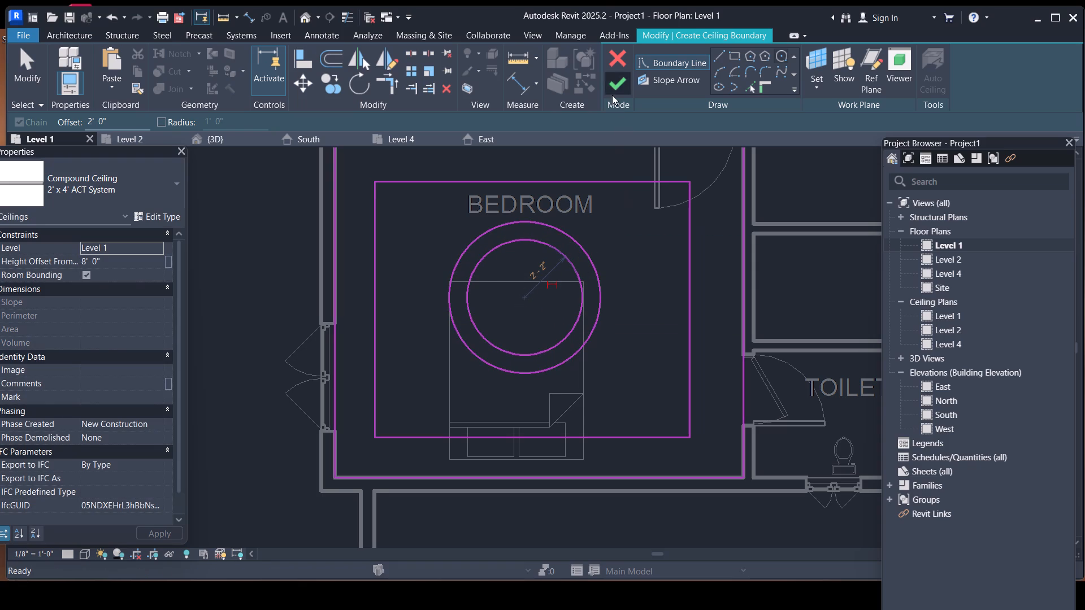
Start a sketched ceiling on Level 1 and draw its rectangular boundary along the inner wall faces of the corner bedroom north of the balcony.
scroll(572, 312, down, 8)
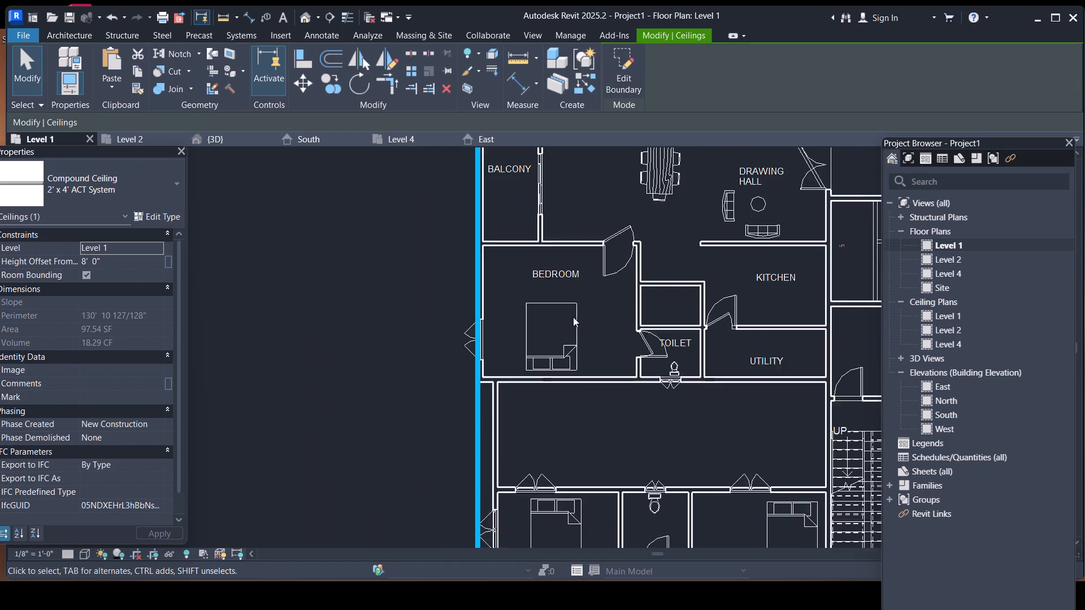
scroll(573, 317, down, 3)
middle_drag(575, 299, 533, 403)
scroll(502, 249, up, 1)
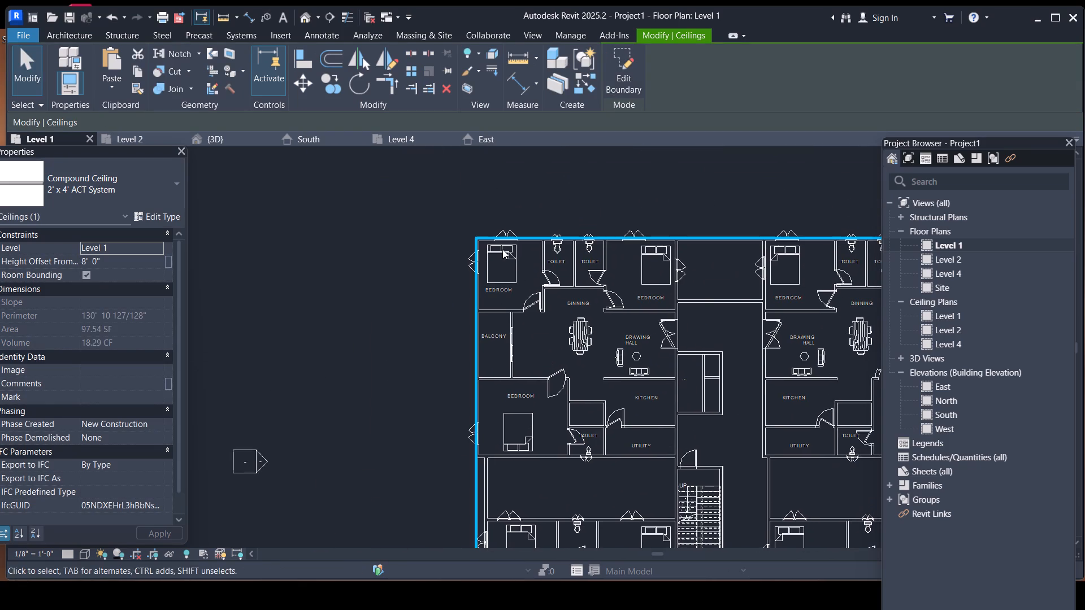
scroll(502, 249, up, 3)
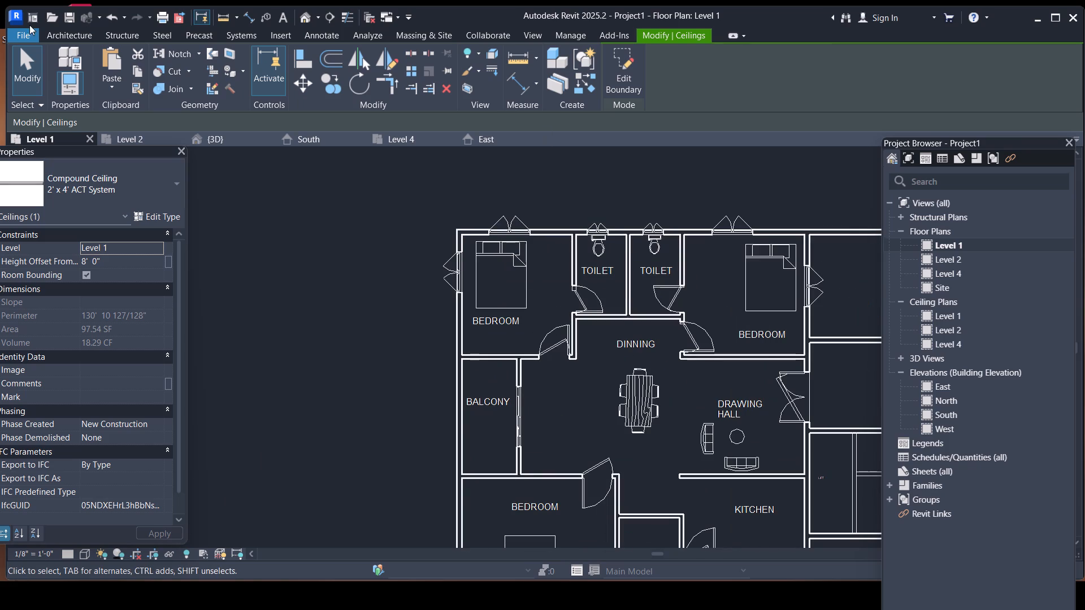
click(70, 36)
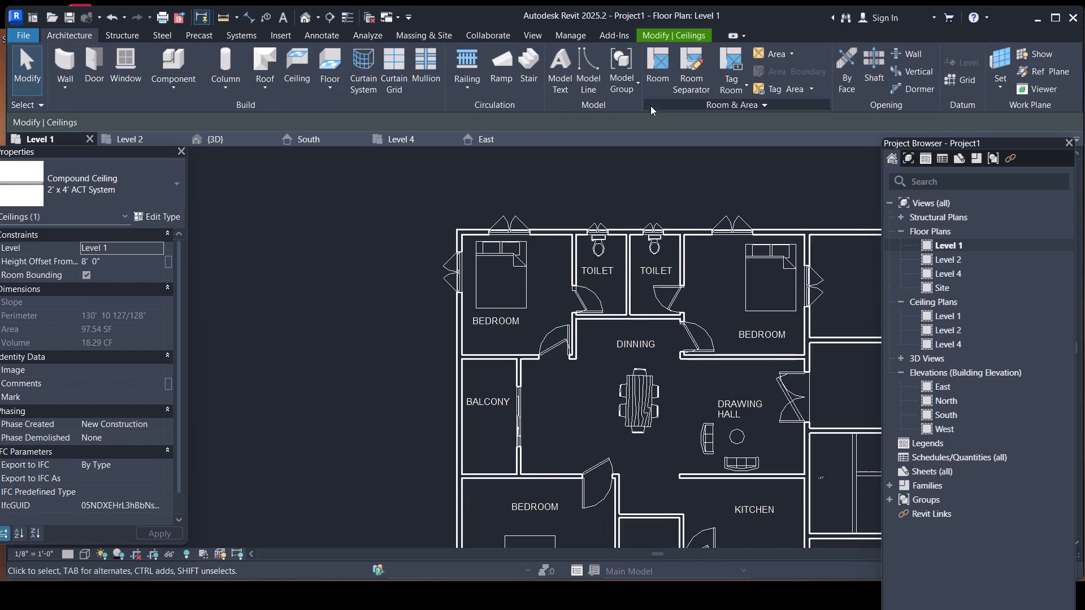
click(299, 88)
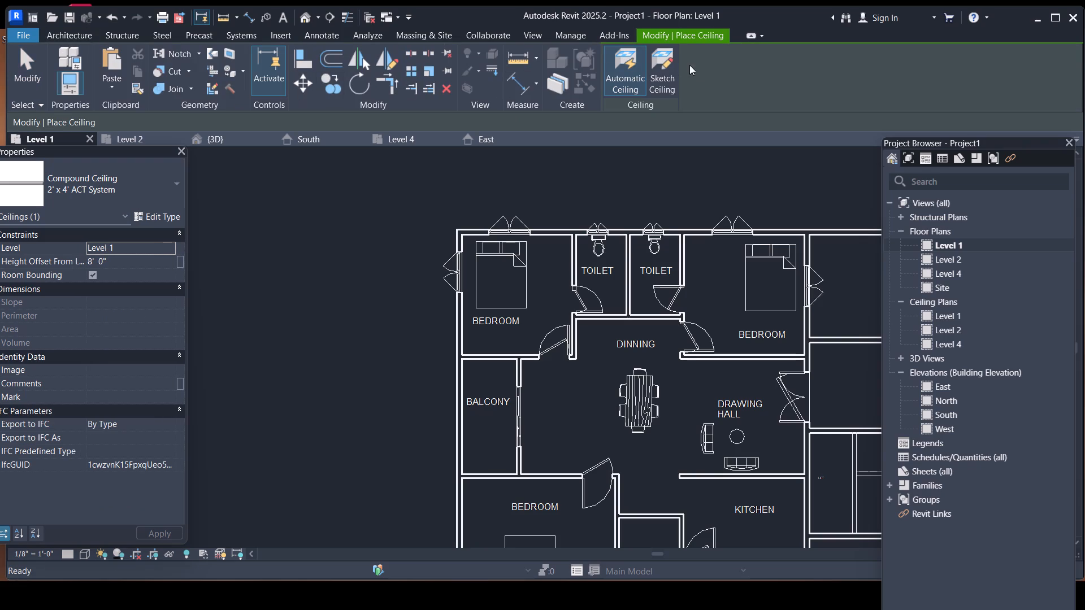
click(663, 71)
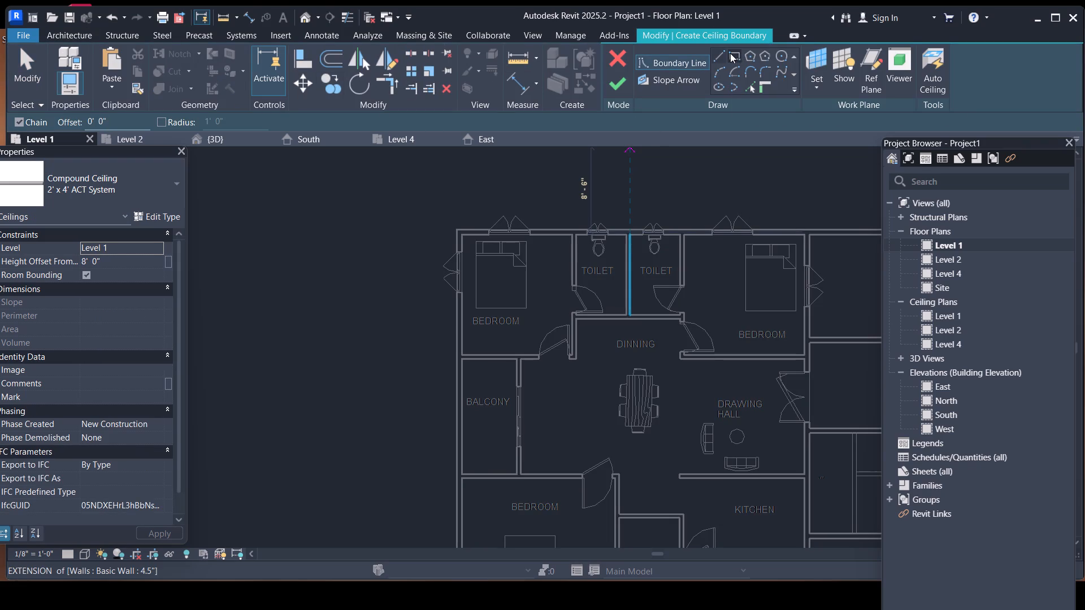
click(730, 53)
scroll(542, 261, up, 8)
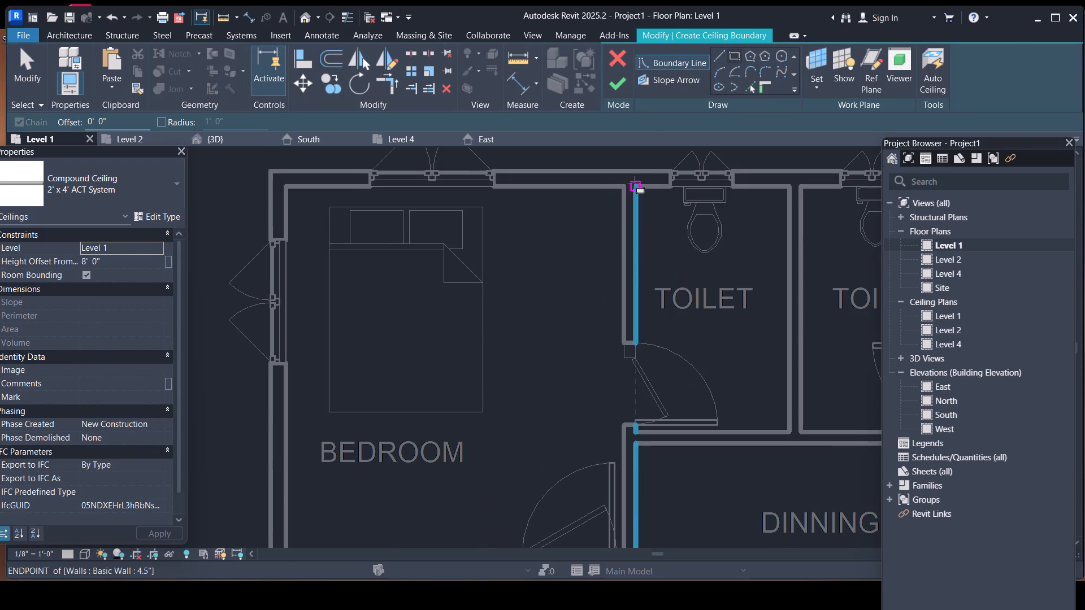
click(627, 186)
middle_drag(558, 276, 570, 204)
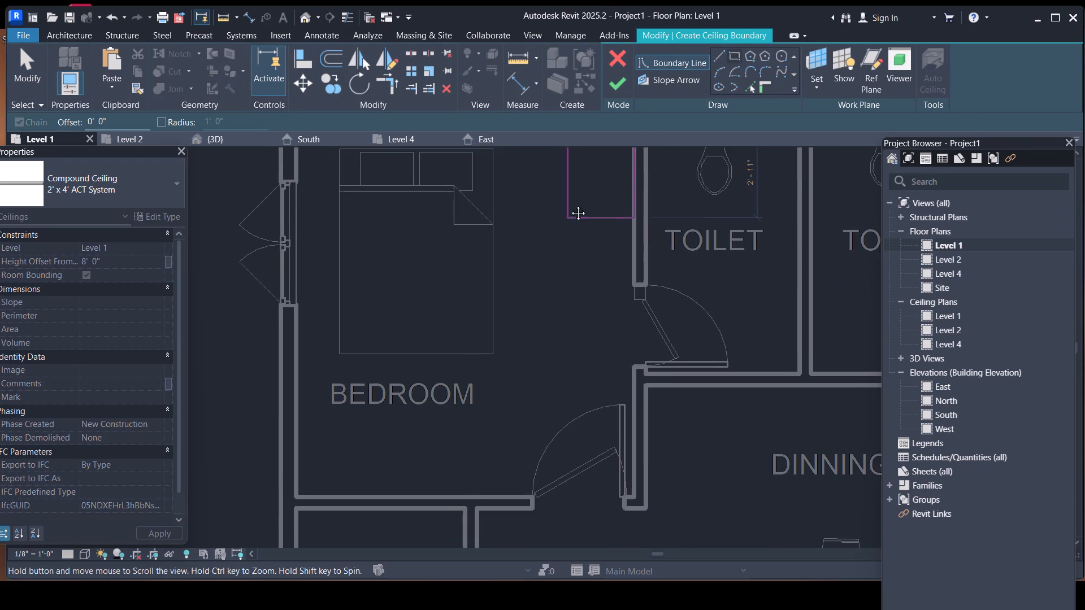
middle_drag(570, 204, 570, 194)
click(301, 471)
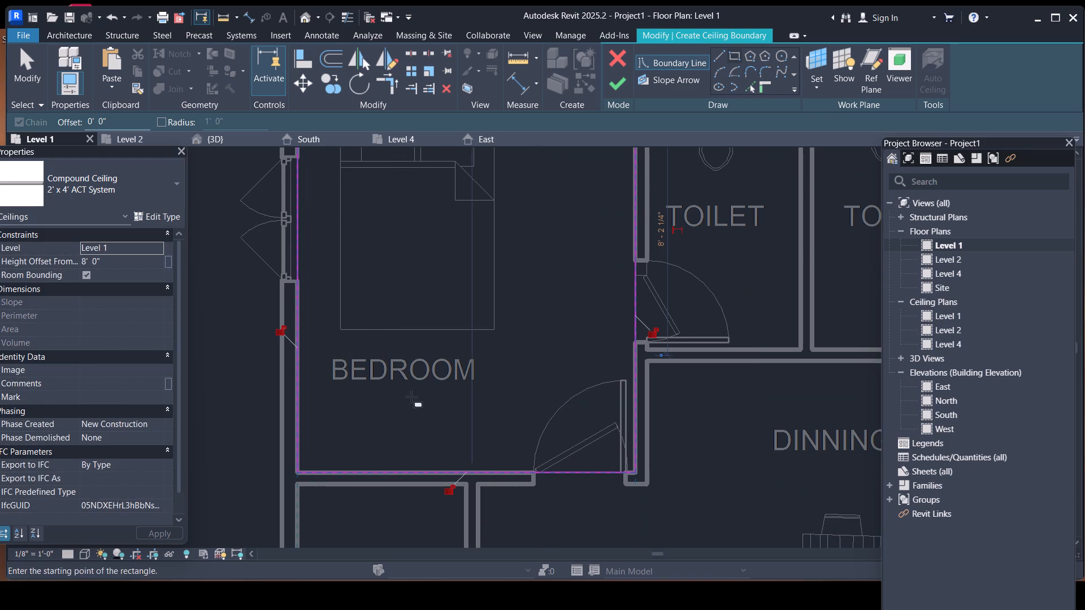
Draw an inner boundary rectangle offset 2' inward from the north corner bedroom's walls and finish the ceiling sketch.
click(118, 119)
key(BackSpace)
key(BackSpace)
key(BackSpace)
key(BackSpace)
key(BackSpace)
key(BackSpace)
key(BackSpace)
key(BackSpace)
key(BackSpace)
key(BackSpace)
key(BackSpace)
text(2')
key(Return)
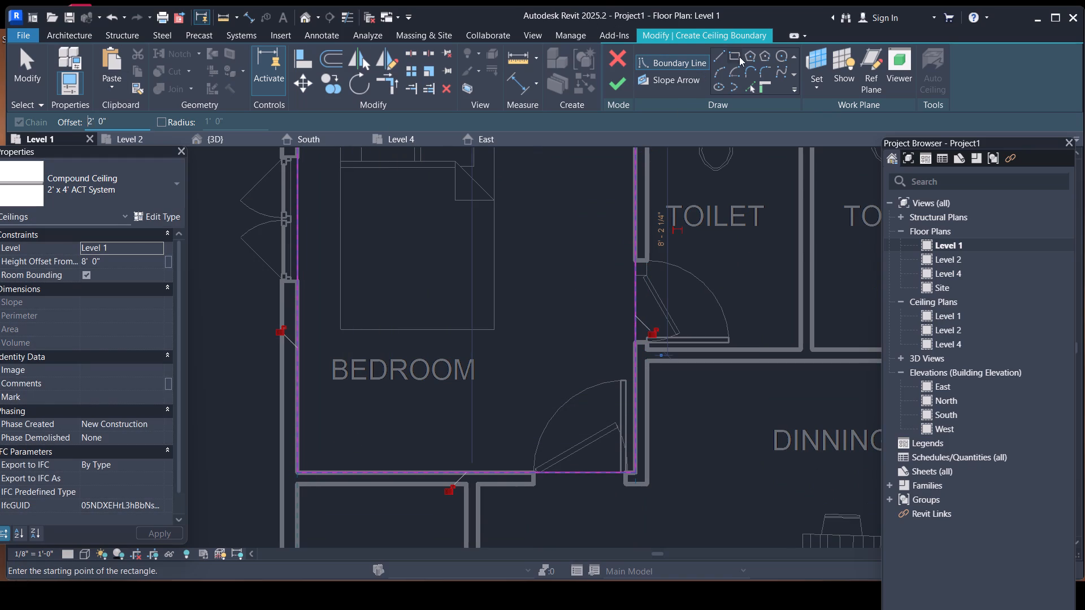
click(734, 56)
scroll(574, 274, down, 4)
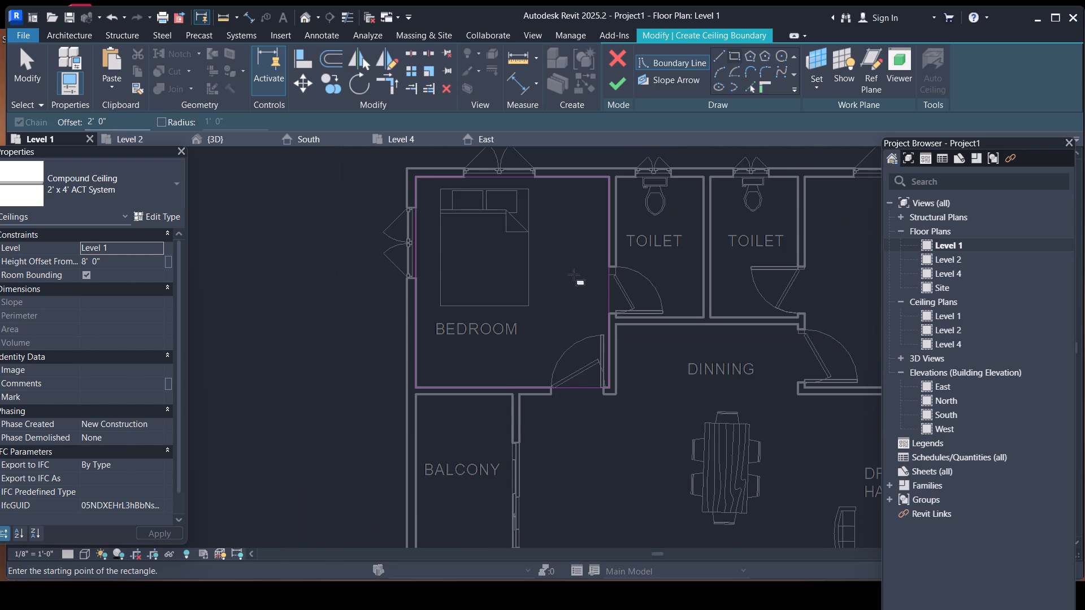
middle_drag(574, 274, 574, 316)
click(606, 222)
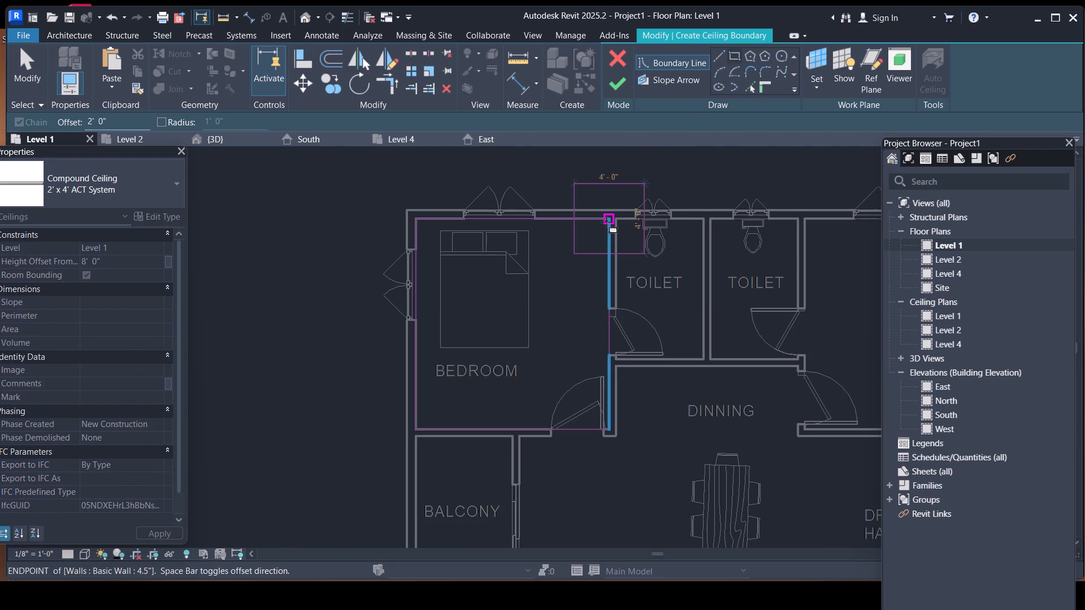
key(space)
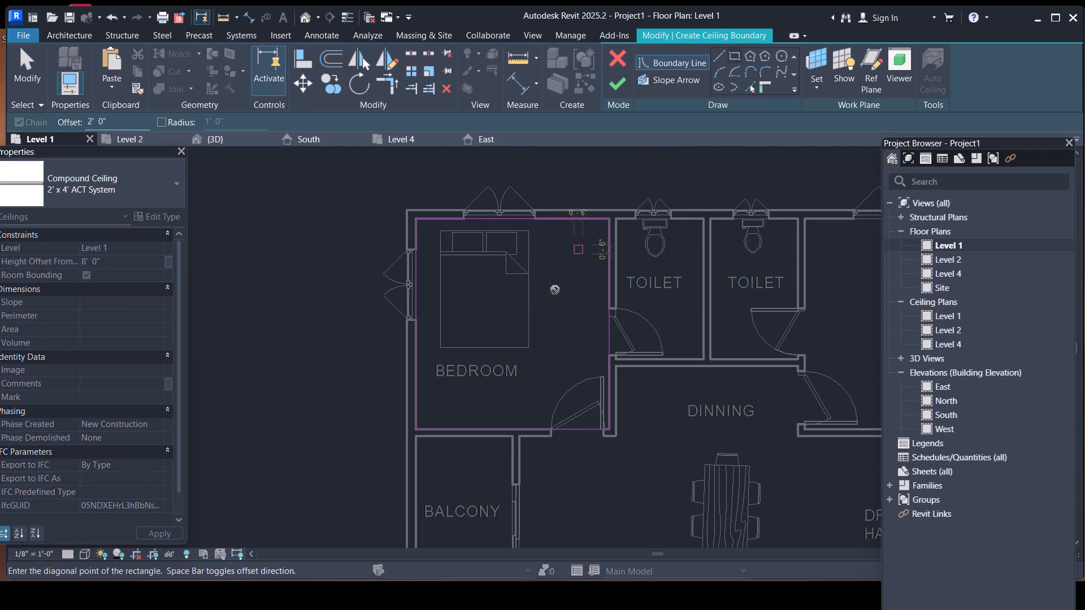
click(414, 430)
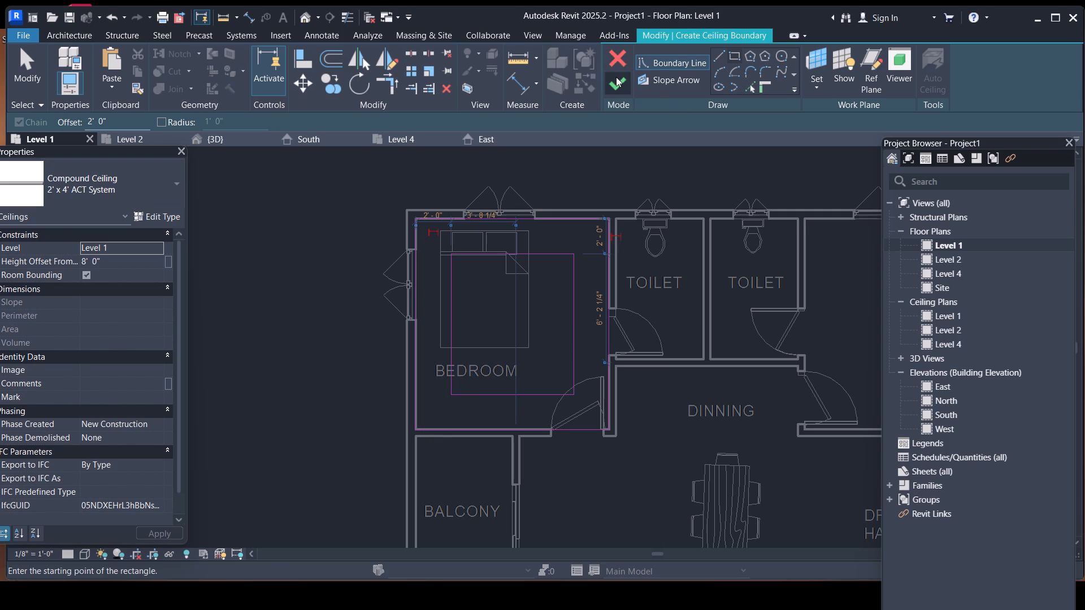
click(616, 77)
Start a sketched ceiling on Level 1 and draw its rectangular boundary along the inner wall faces of the bedroom north of the drawing hall.
scroll(537, 202, down, 4)
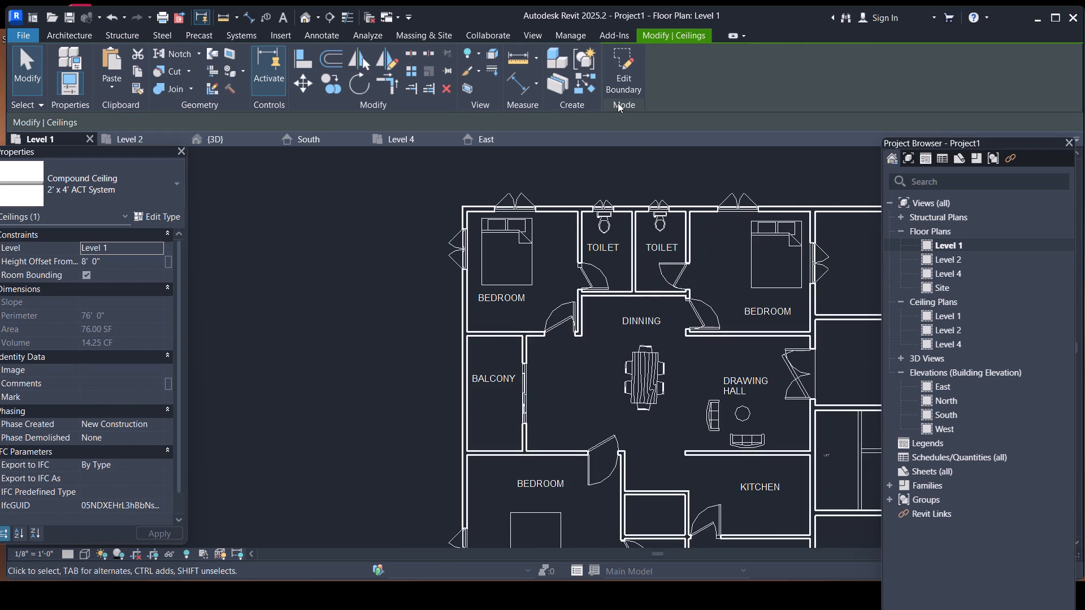
middle_drag(640, 169, 394, 218)
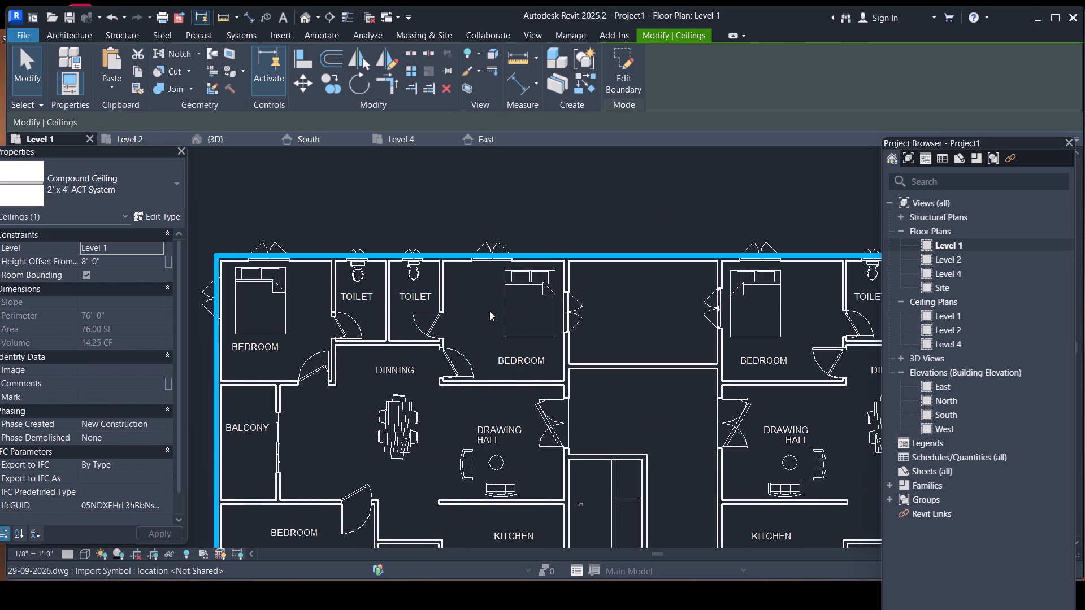
middle_drag(489, 311, 525, 264)
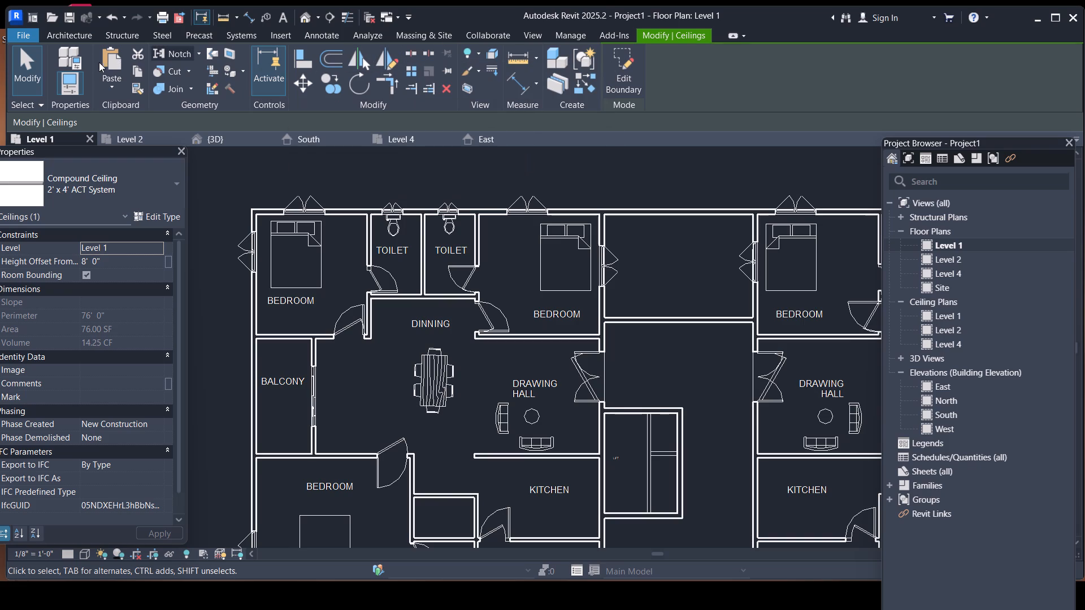
click(84, 36)
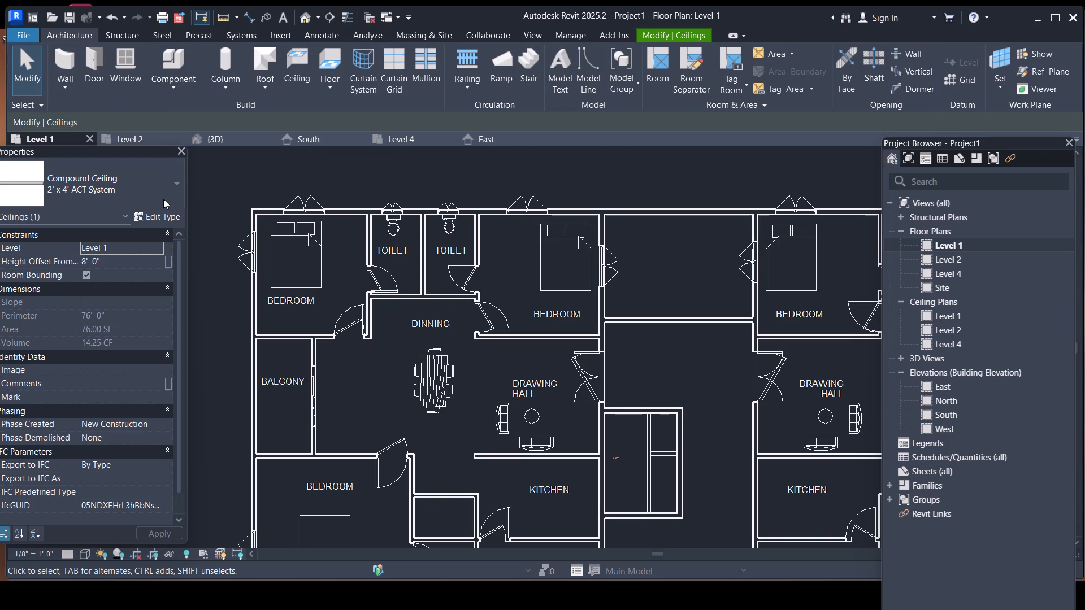
double_click(133, 193)
click(299, 84)
click(667, 75)
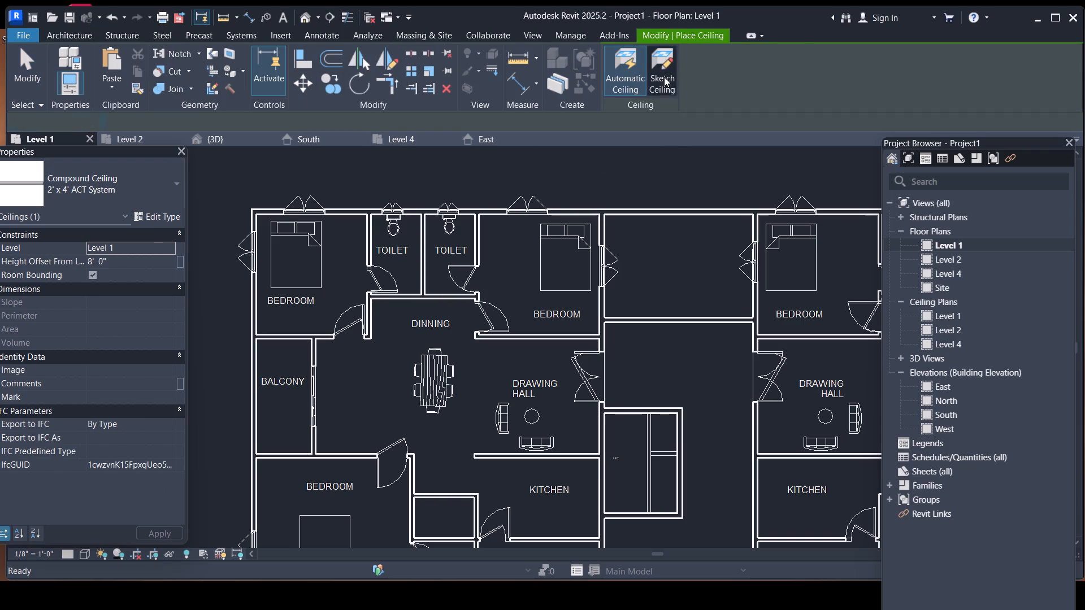
scroll(556, 223, up, 3)
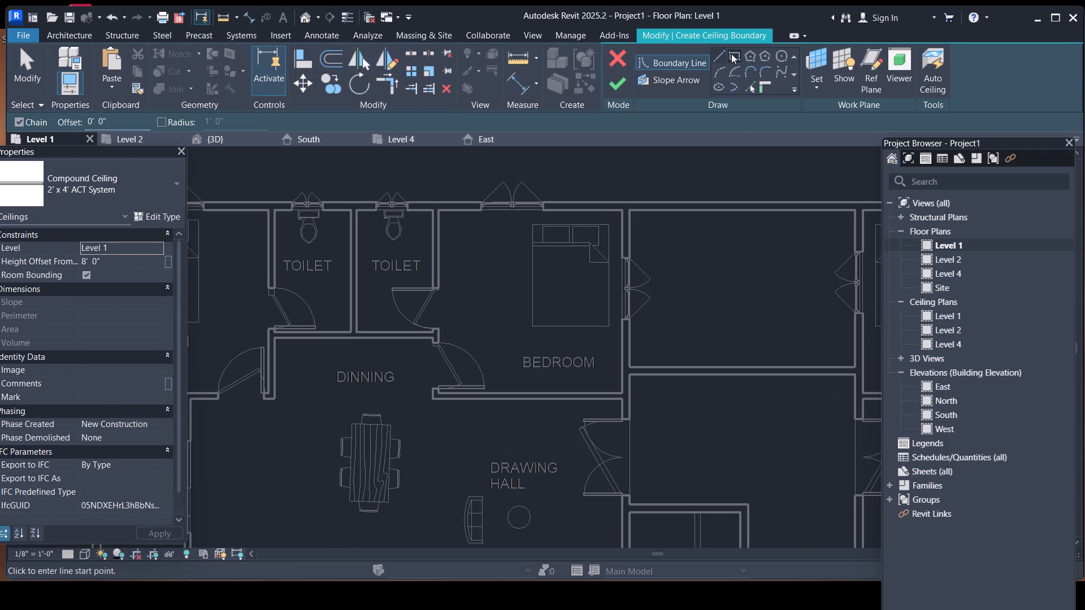
click(731, 54)
click(622, 214)
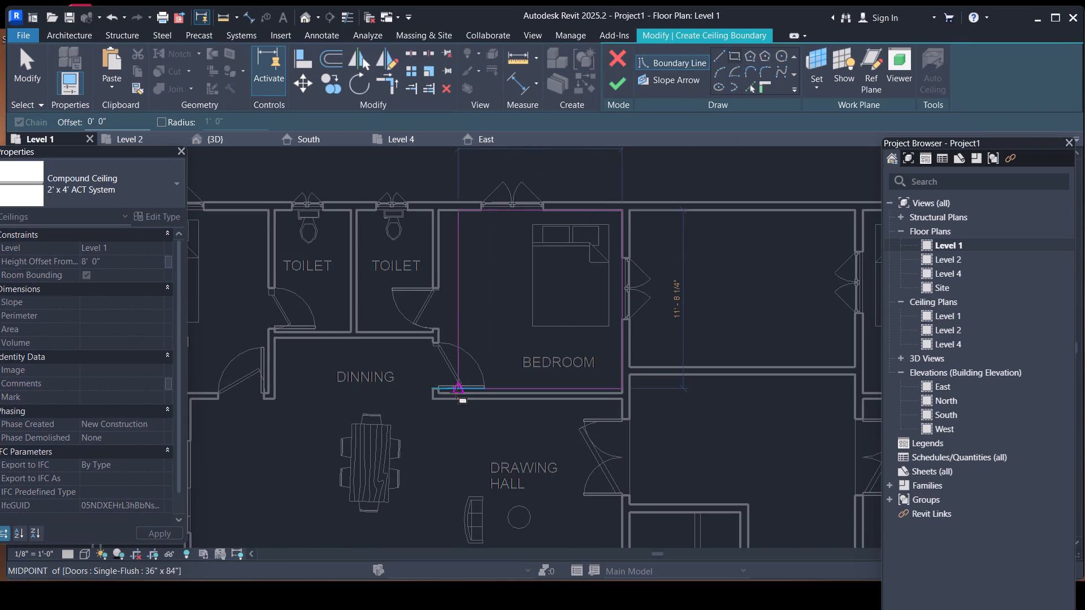
scroll(439, 391, up, 3)
click(439, 391)
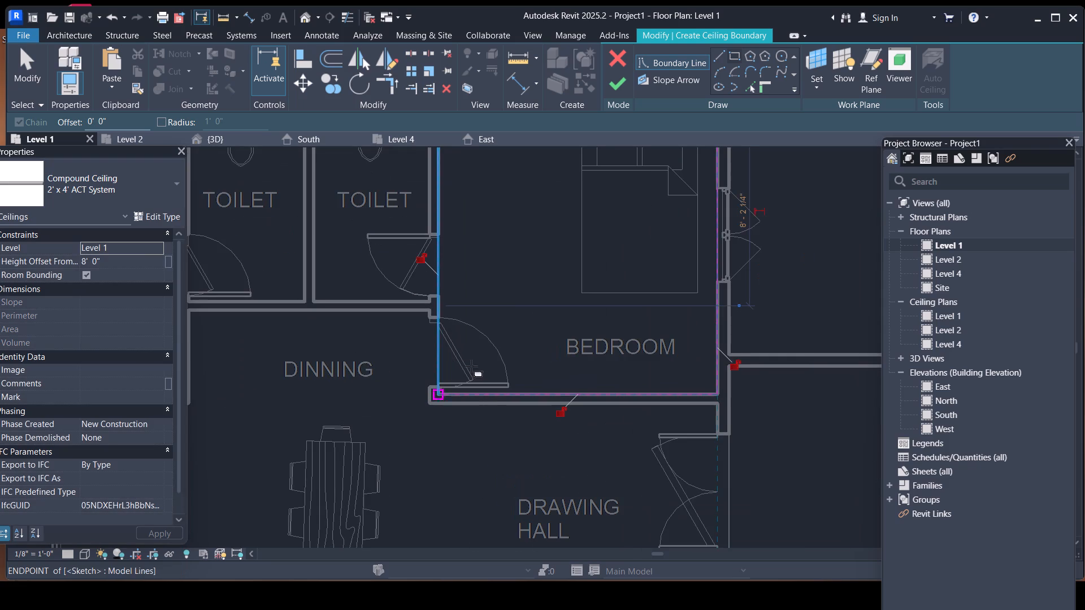
Draw an inner boundary rectangle offset 2' inward from the walls of the bedroom north of the drawing hall.
scroll(520, 265, down, 2)
click(145, 116)
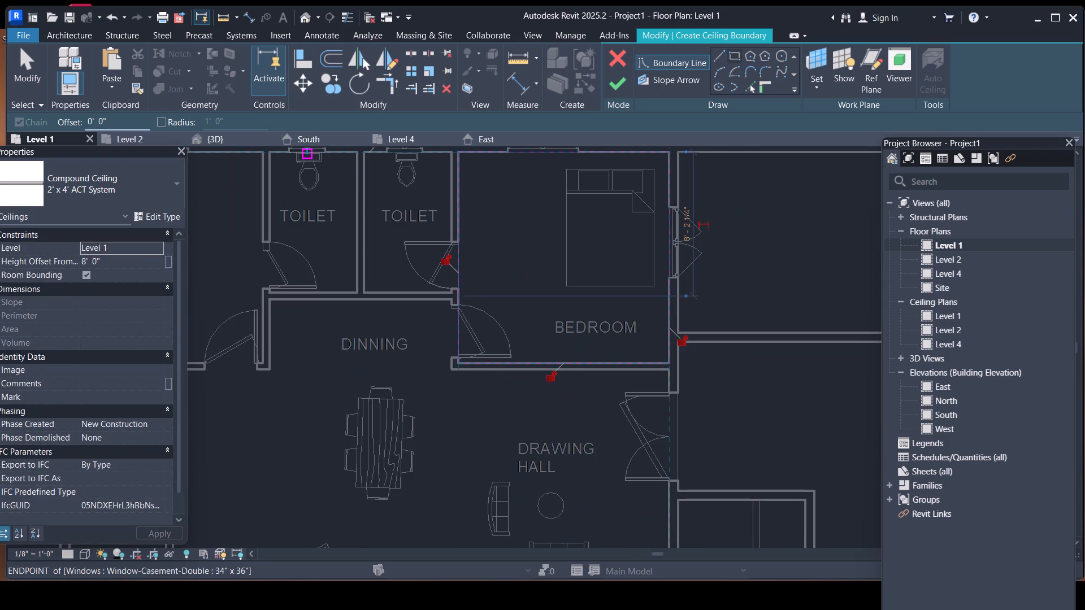
key(BackSpace)
key(BackSpace)
key(BackSpace)
key(BackSpace)
key(BackSpace)
key(BackSpace)
key(BackSpace)
key(BackSpace)
key(BackSpace)
key(BackSpace)
key(BackSpace)
key(BackSpace)
text(2')
key(Return)
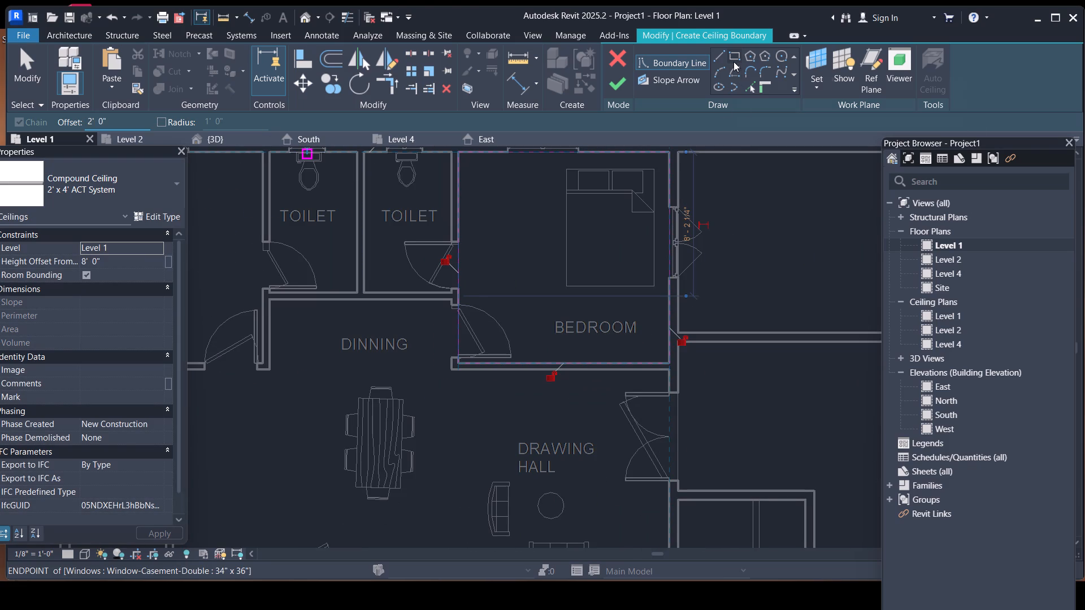
click(734, 62)
middle_drag(585, 236, 583, 322)
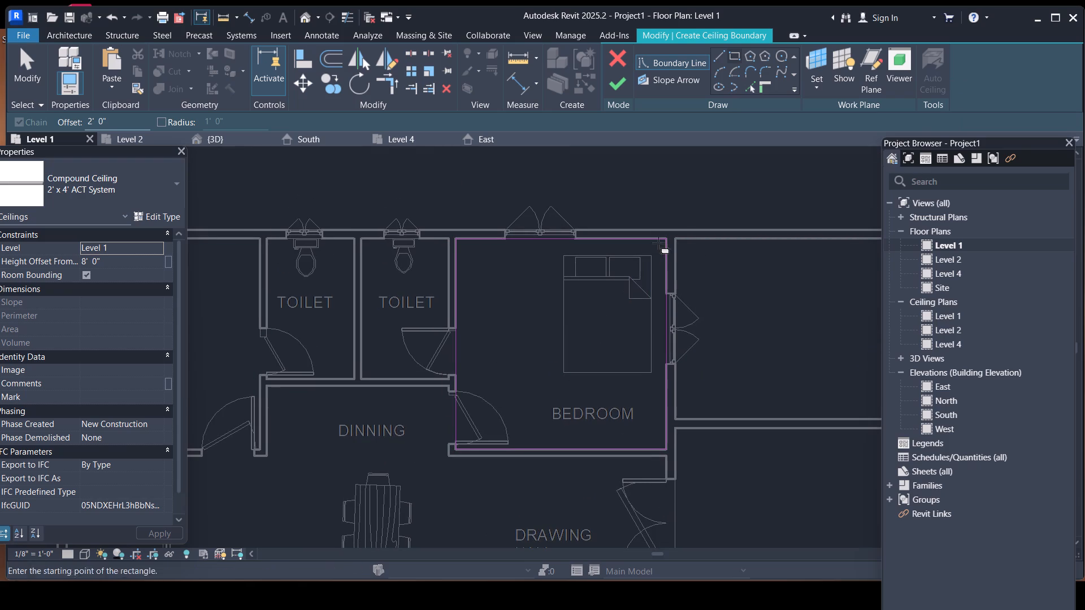
click(667, 239)
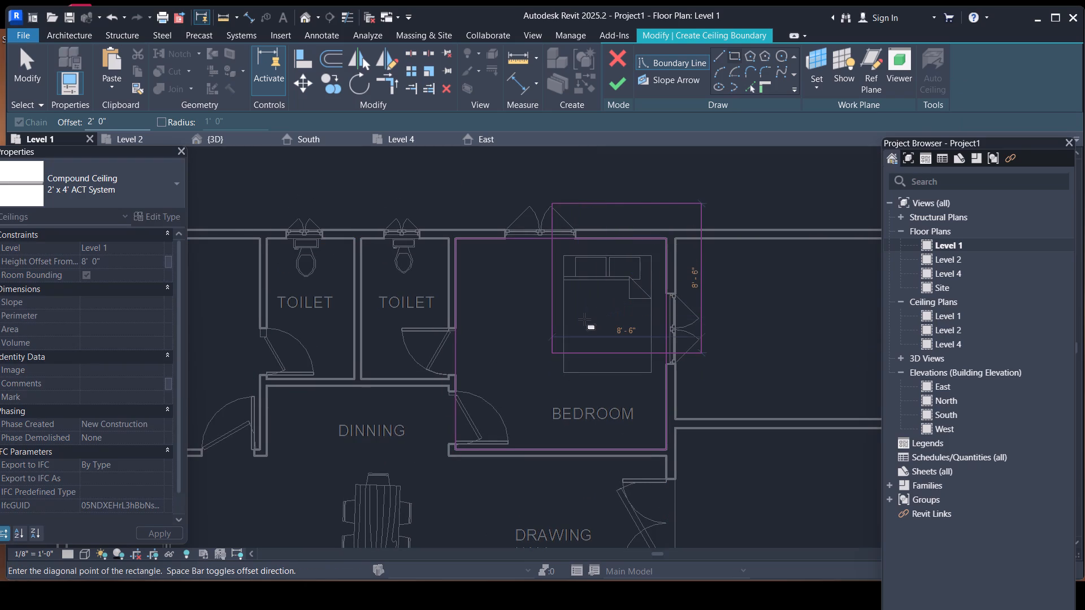
key(space)
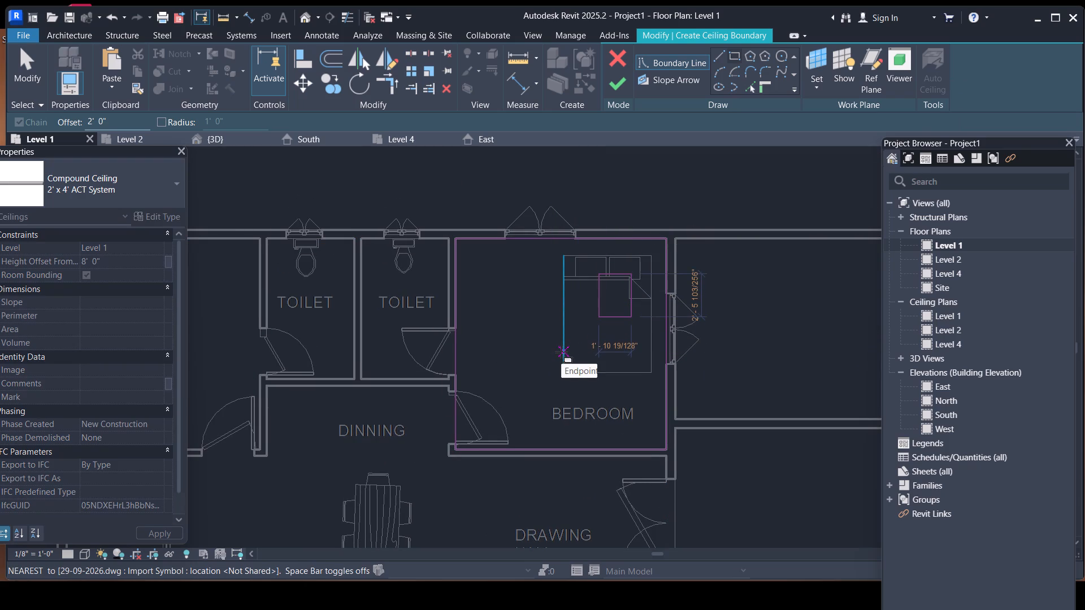
click(455, 450)
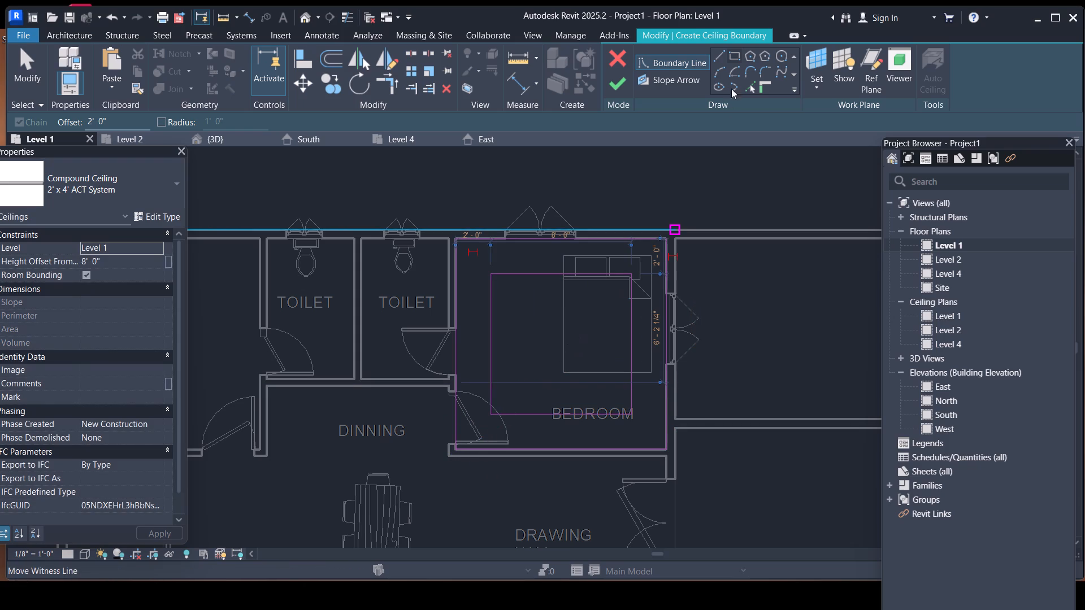
Draw two concentric circles near the middle of the inner rectangle, the inner with about 2'-2" radius, and finish the ceiling sketch.
scroll(795, 112, down, 2)
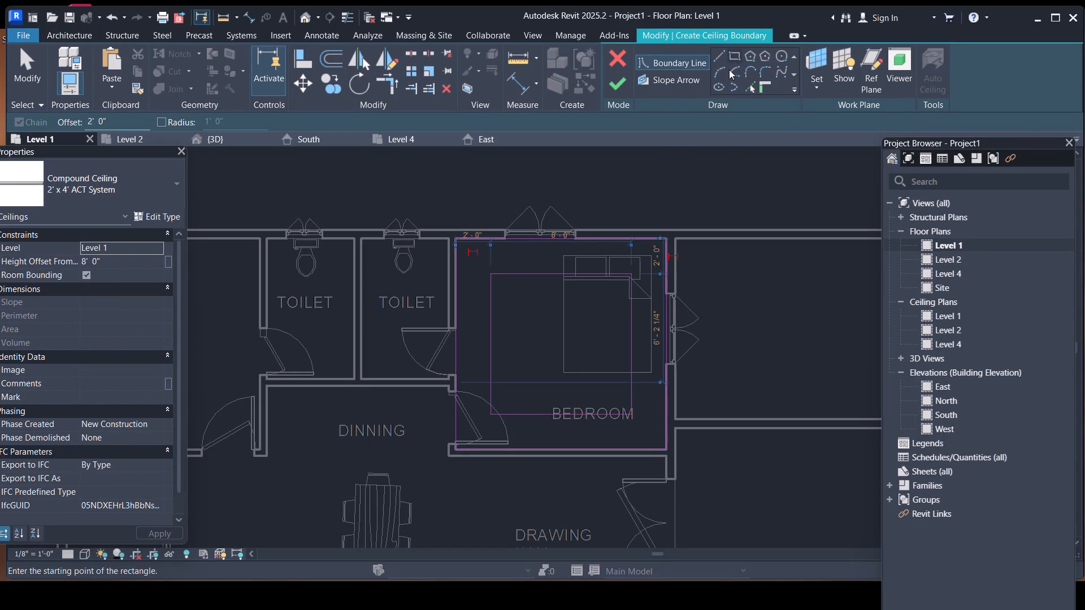
click(783, 50)
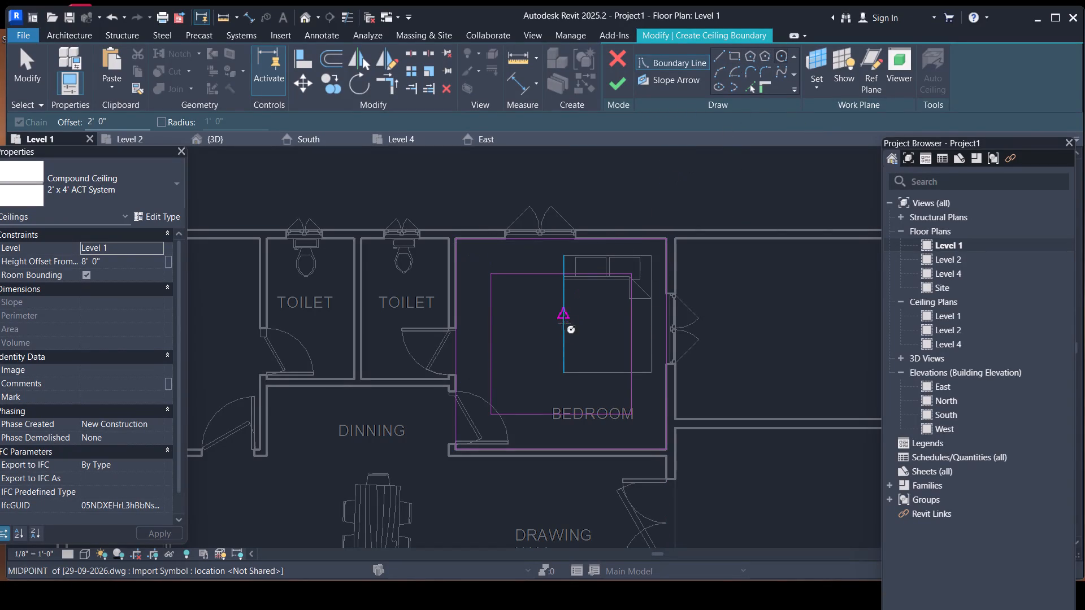
click(555, 345)
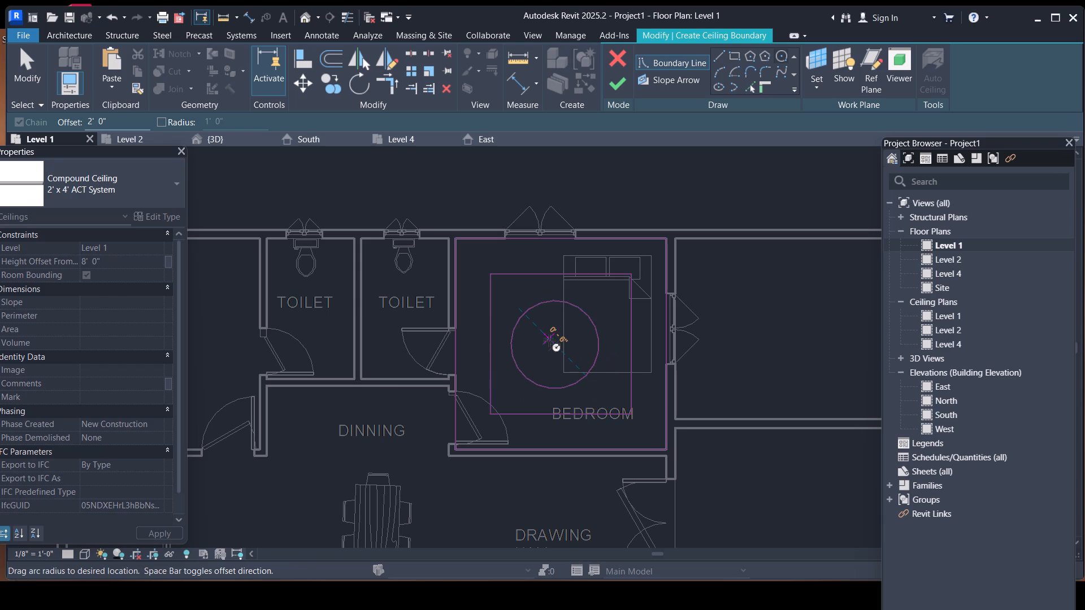
click(549, 341)
click(556, 343)
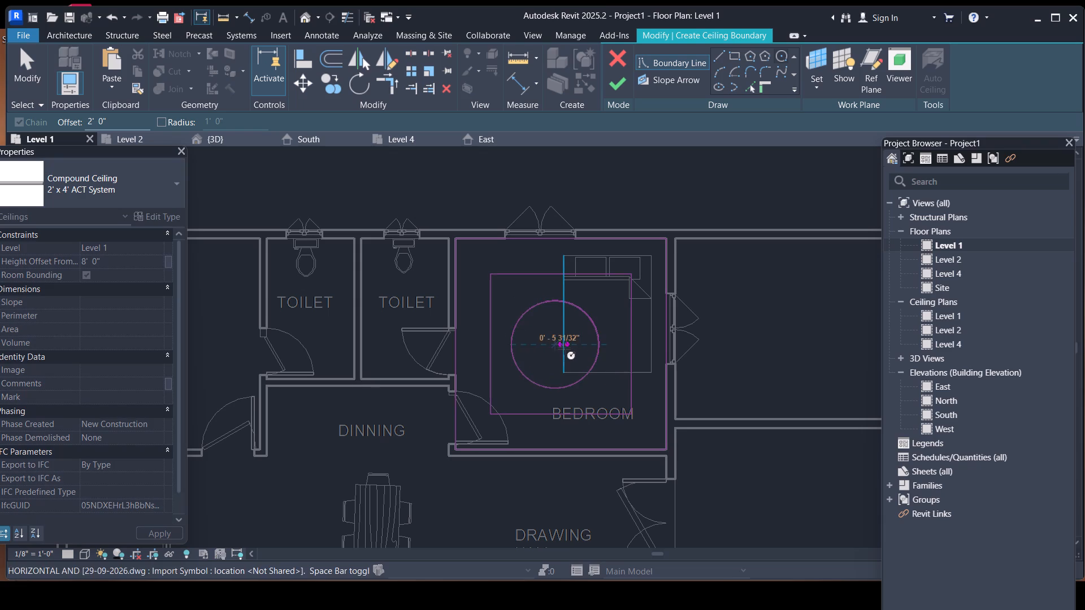
scroll(543, 341, up, 3)
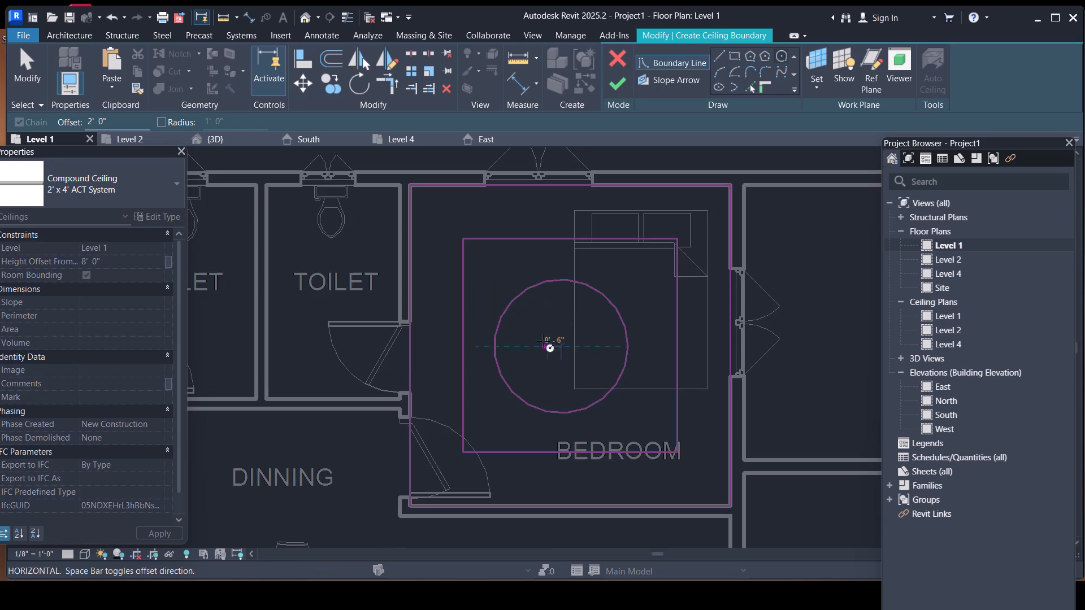
scroll(563, 344, up, 3)
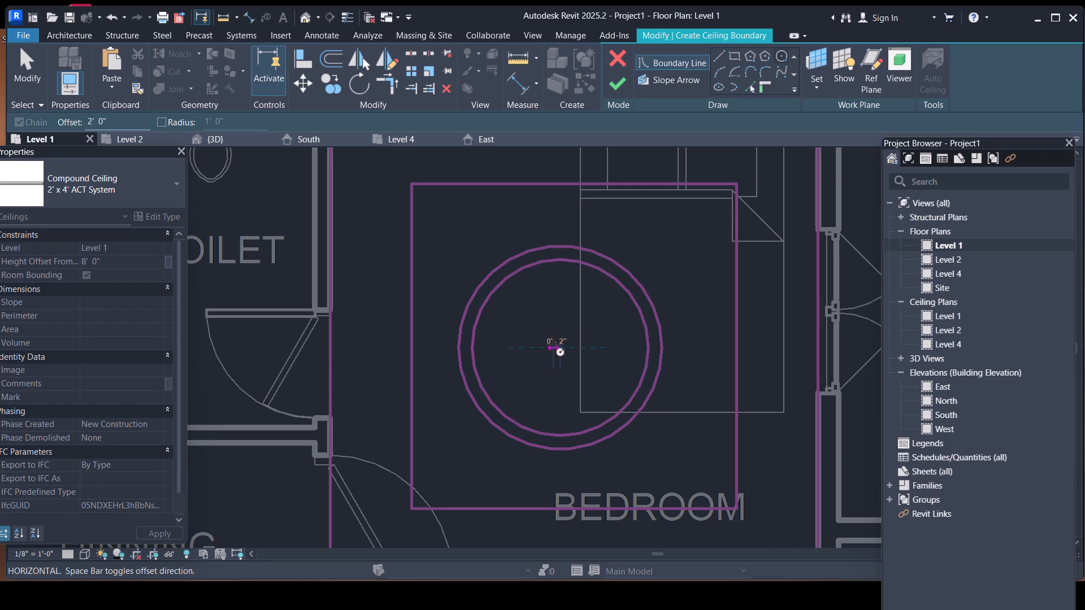
click(553, 345)
click(615, 93)
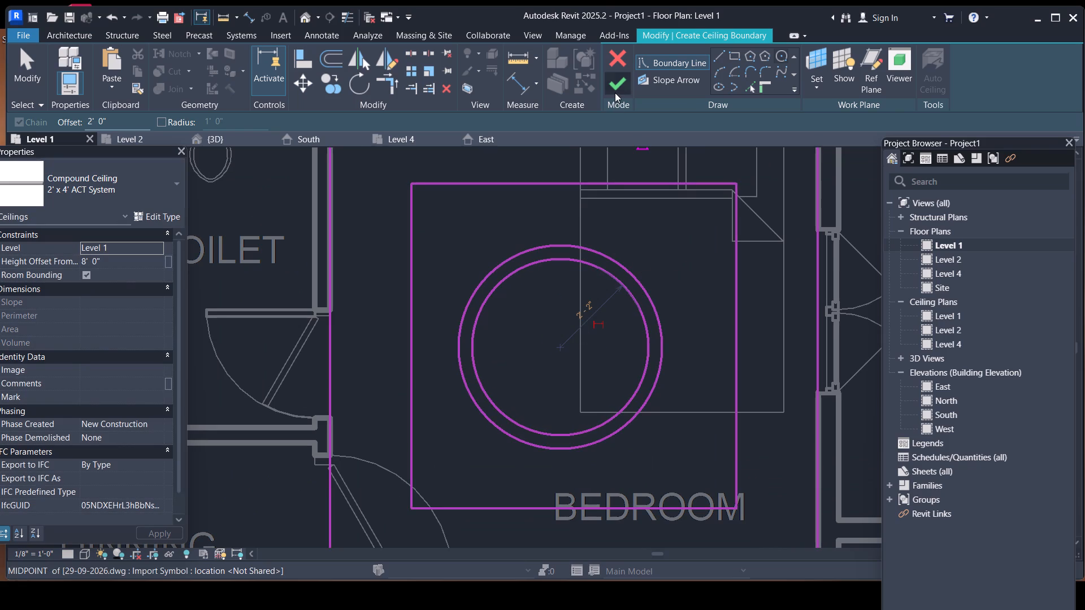
Start a sketched ceiling on Level 1 and draw its stepped boundary along the inner wall faces of the dining area and drawing hall.
scroll(576, 262, down, 7)
scroll(616, 217, down, 4)
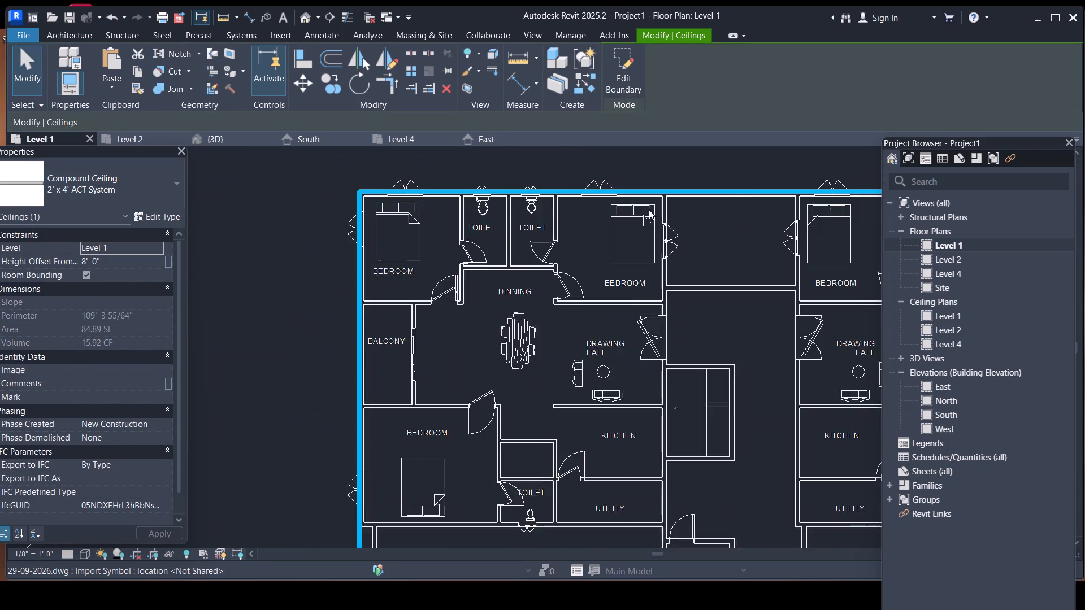
scroll(649, 210, down, 3)
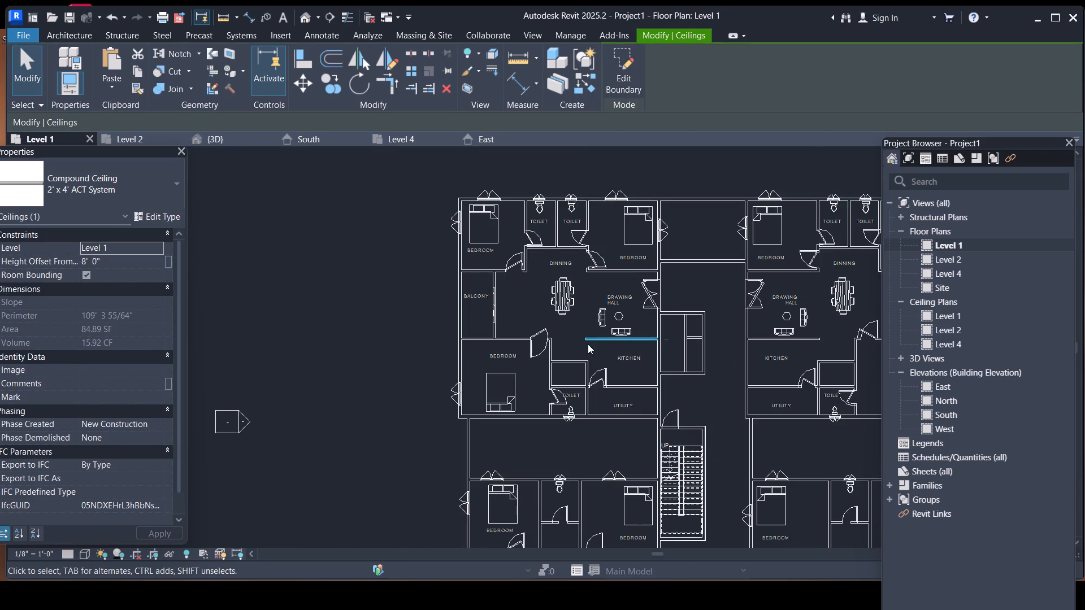
scroll(580, 342, up, 3)
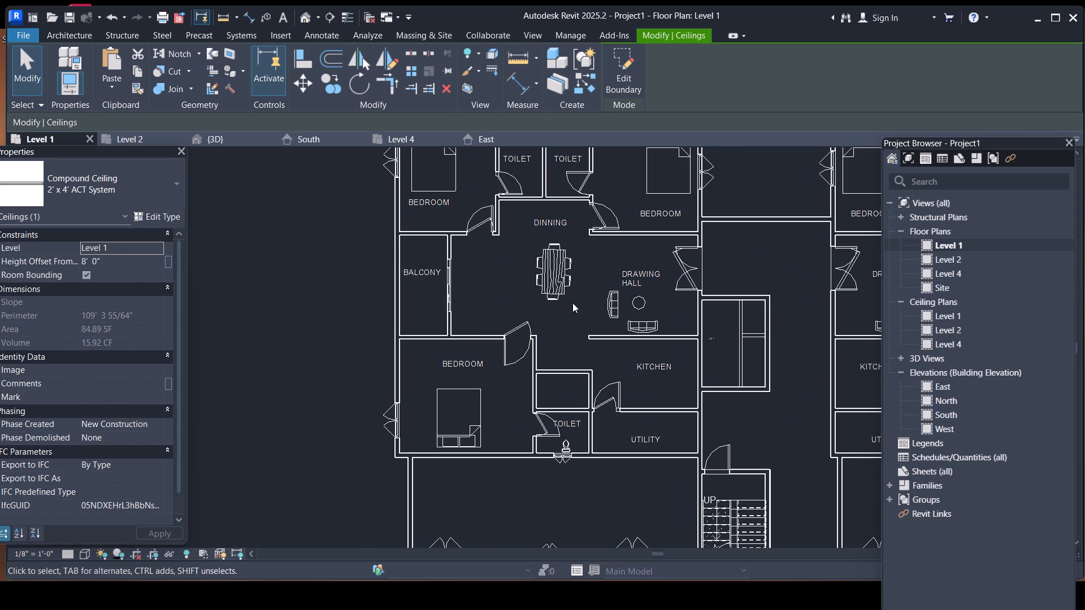
scroll(572, 303, up, 2)
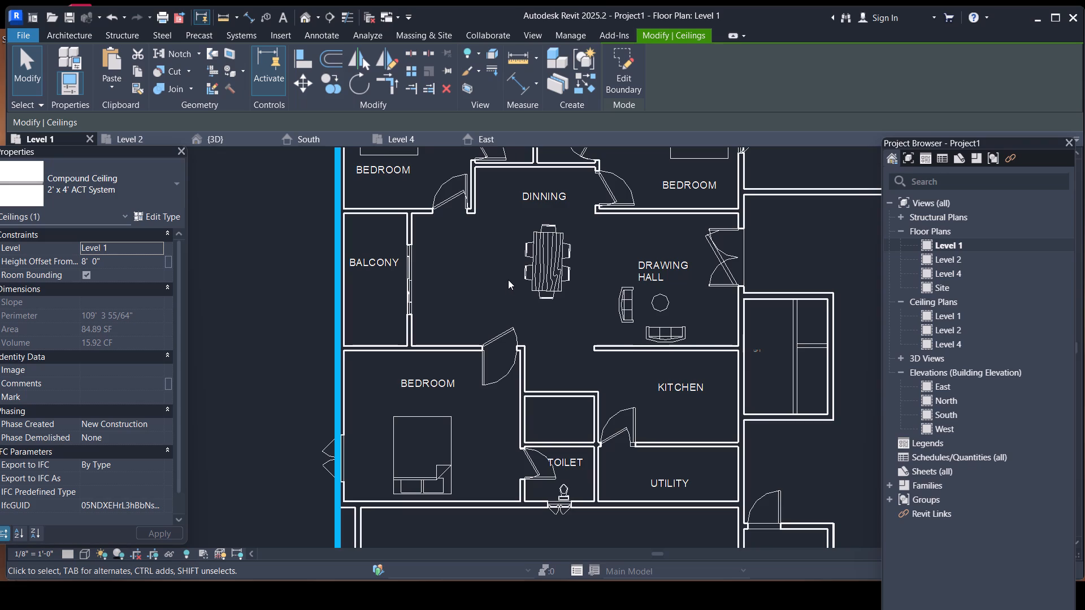
click(54, 37)
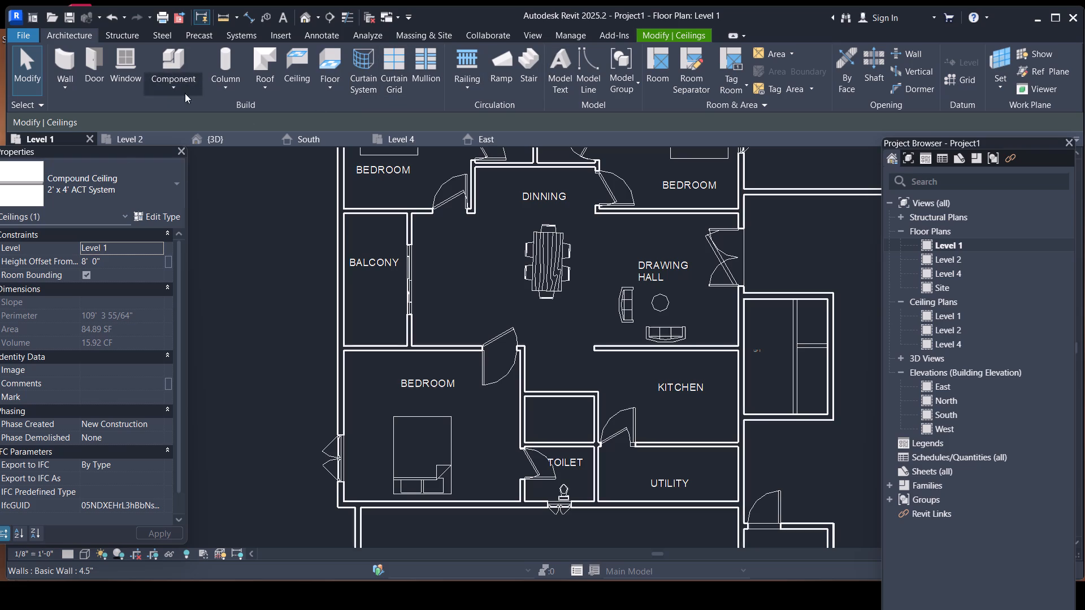
click(301, 85)
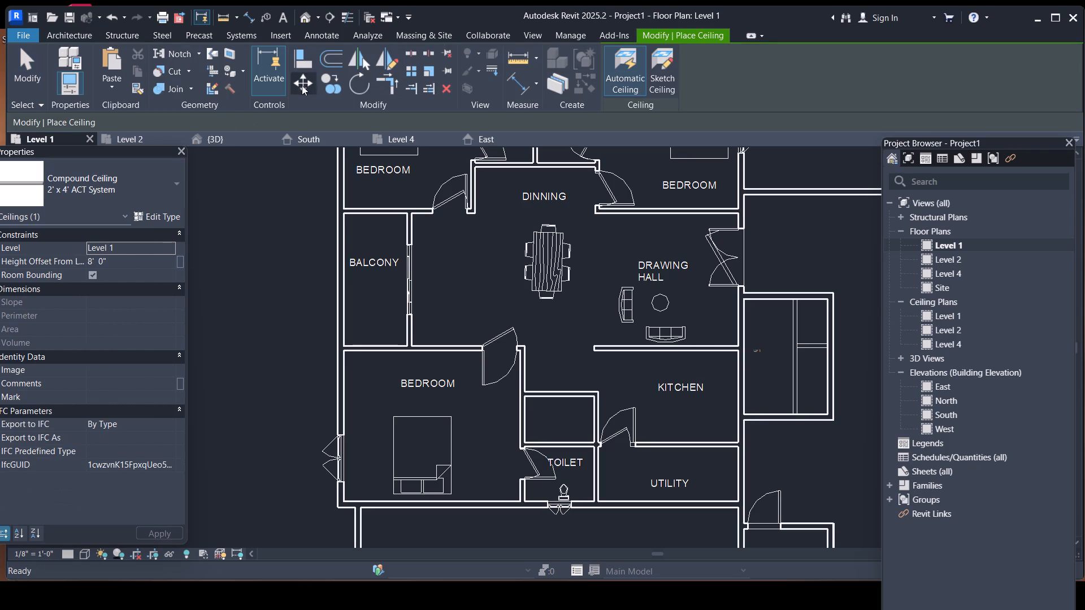
click(659, 76)
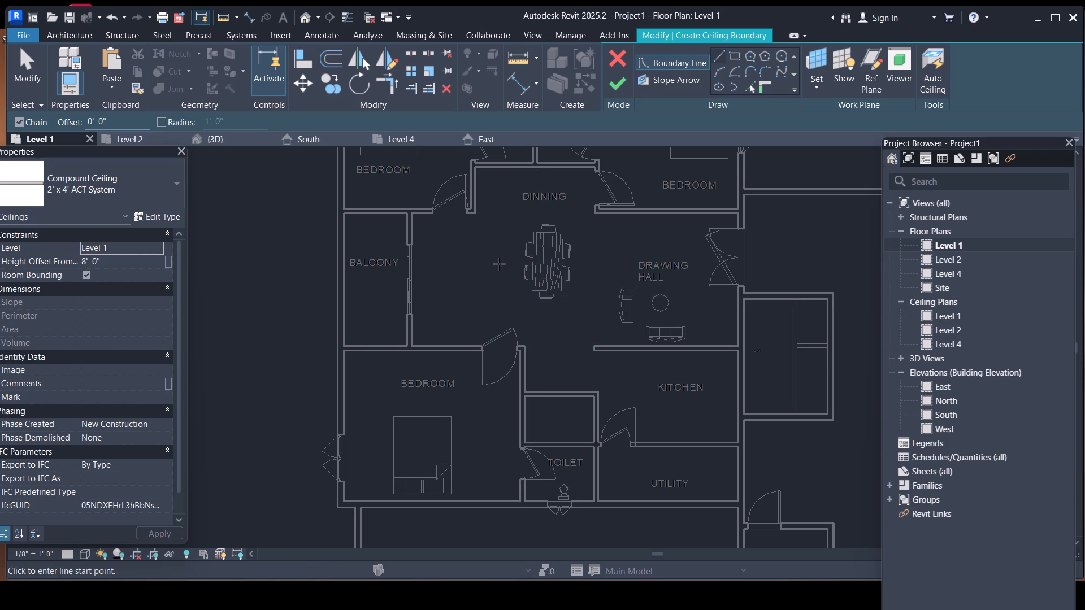
middle_drag(508, 250, 475, 297)
click(720, 59)
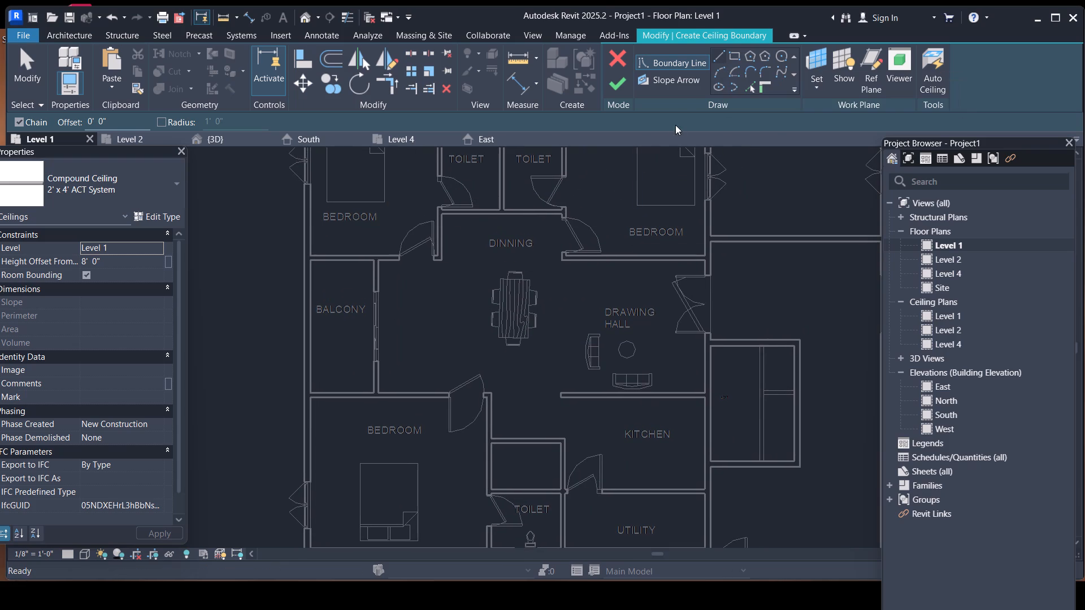
scroll(560, 212, up, 4)
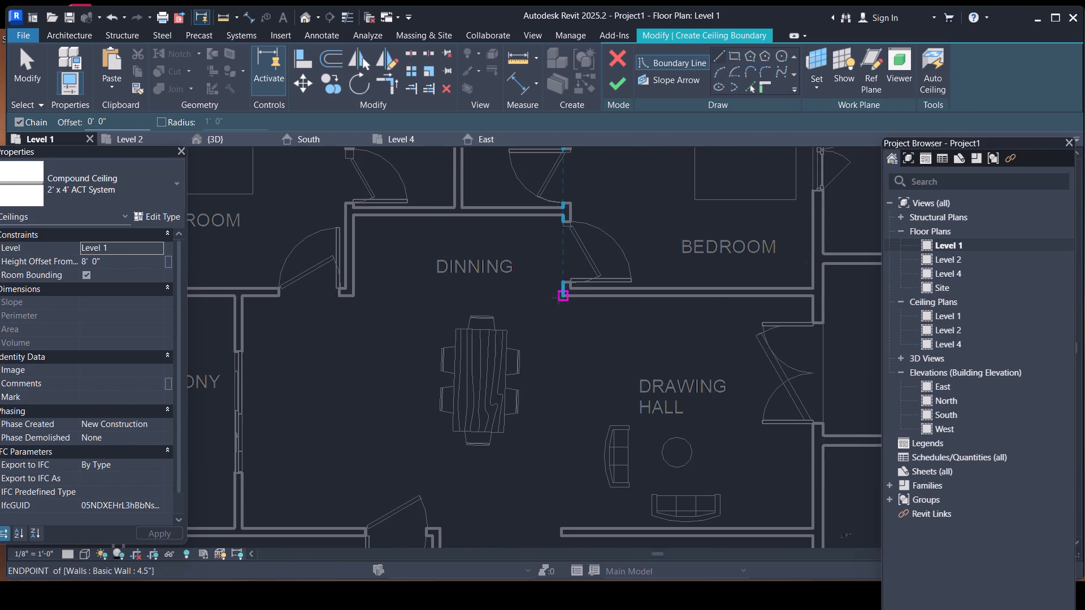
click(558, 299)
click(561, 216)
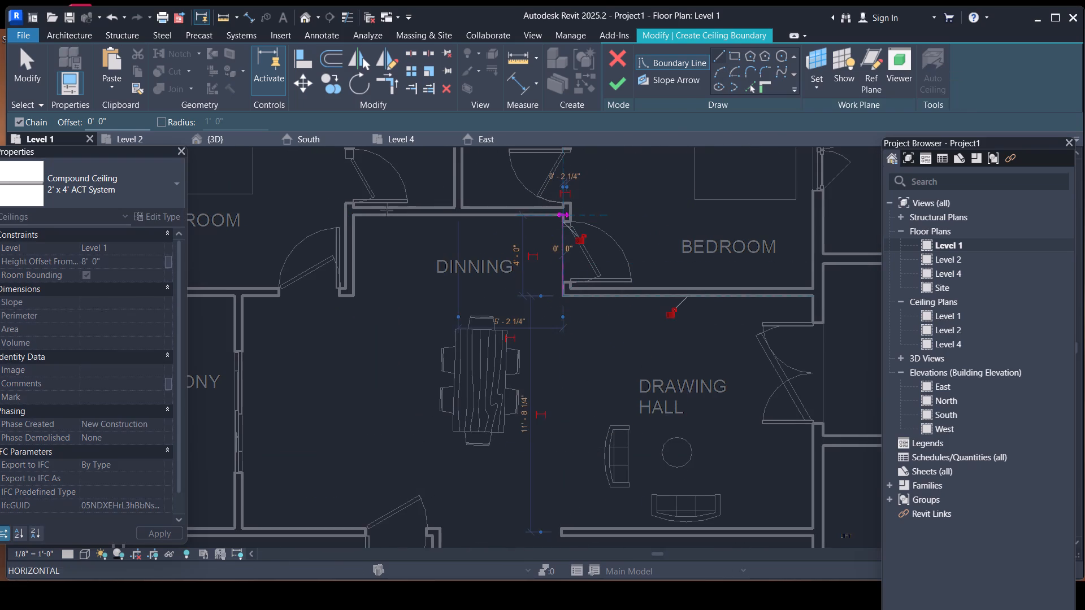
click(352, 217)
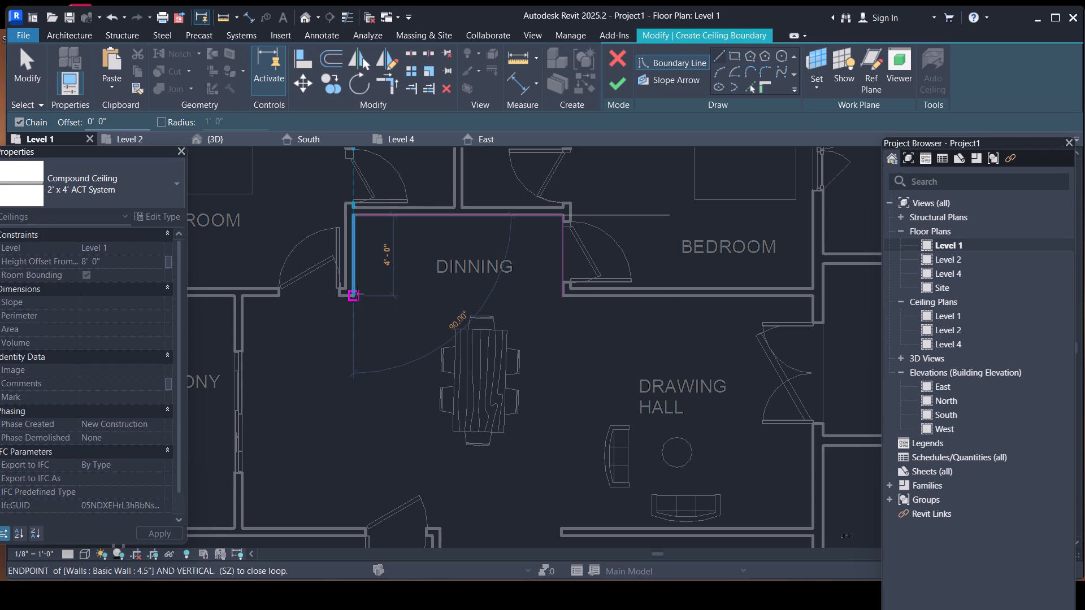
click(357, 294)
click(245, 294)
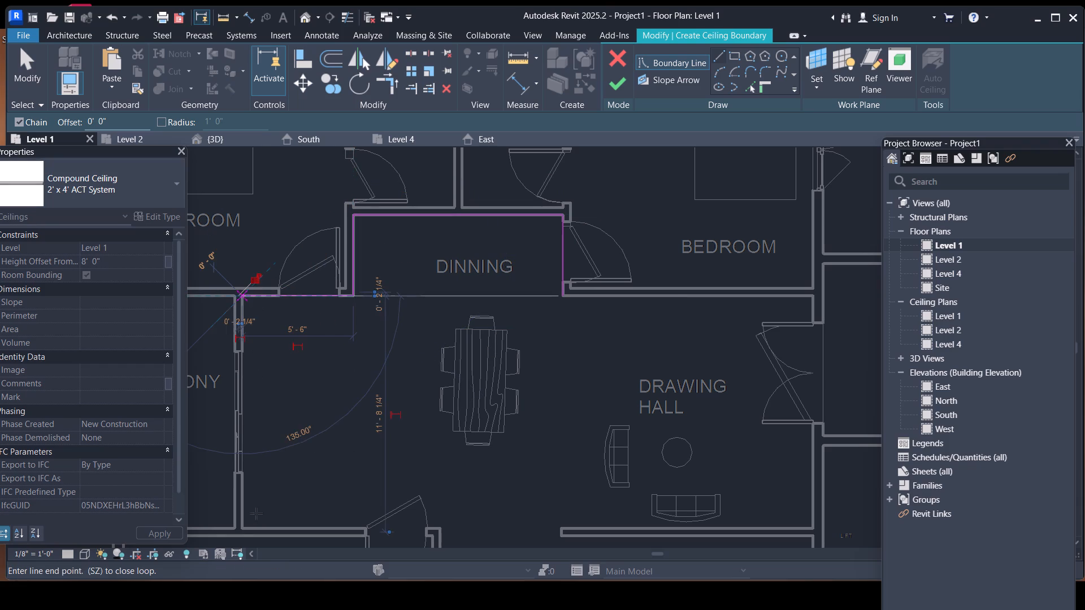
click(249, 525)
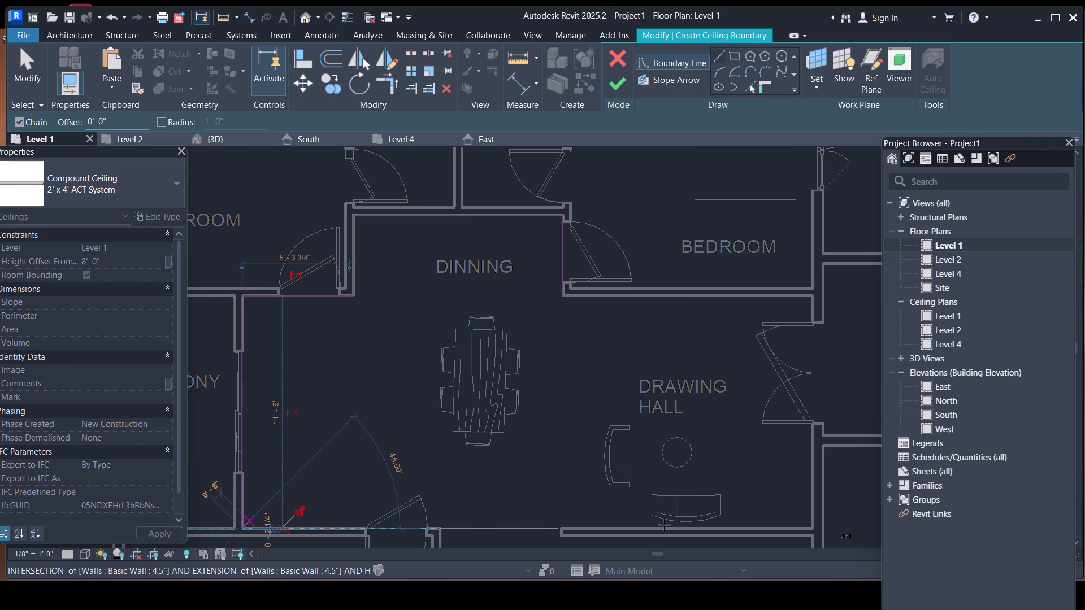
click(810, 525)
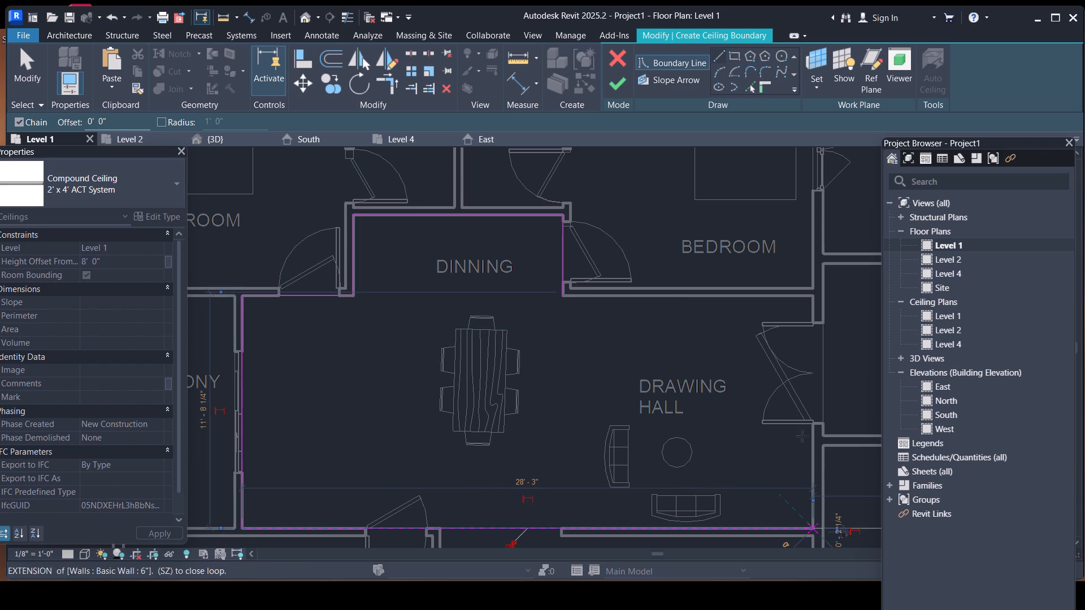
click(811, 297)
click(559, 300)
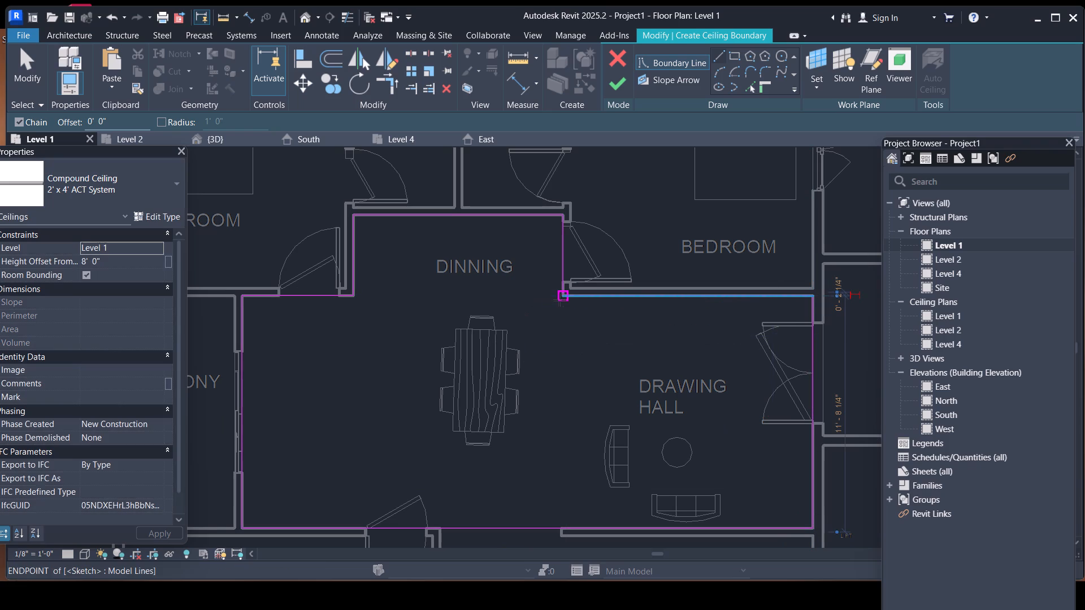
Set the boundary line offset to 2'.
scroll(498, 317, down, 3)
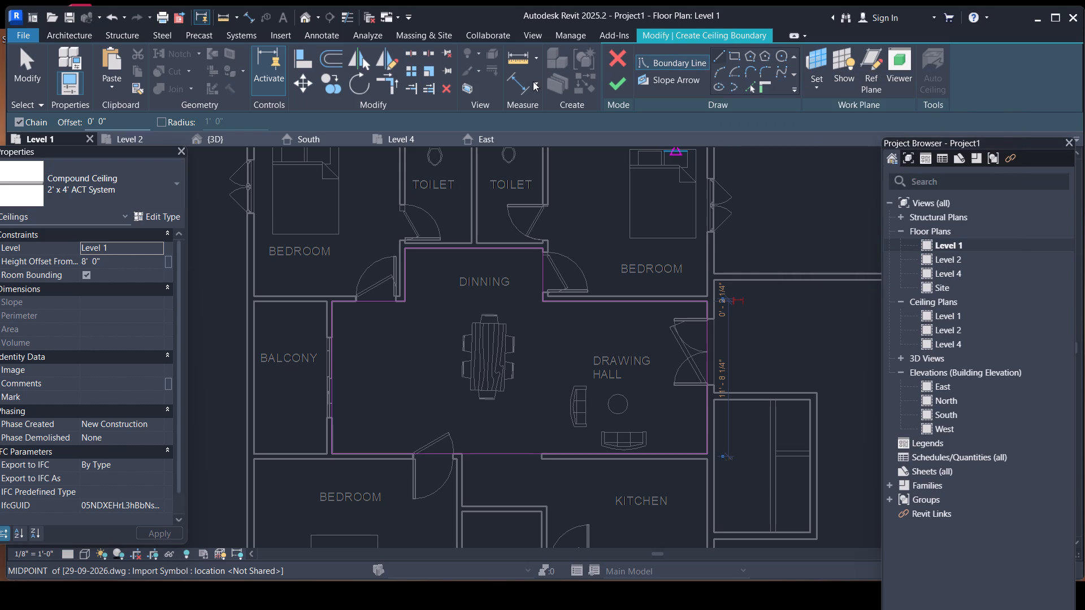
click(121, 117)
key(BackSpace)
key(BackSpace)
key(BackSpace)
key(BackSpace)
key(BackSpace)
key(BackSpace)
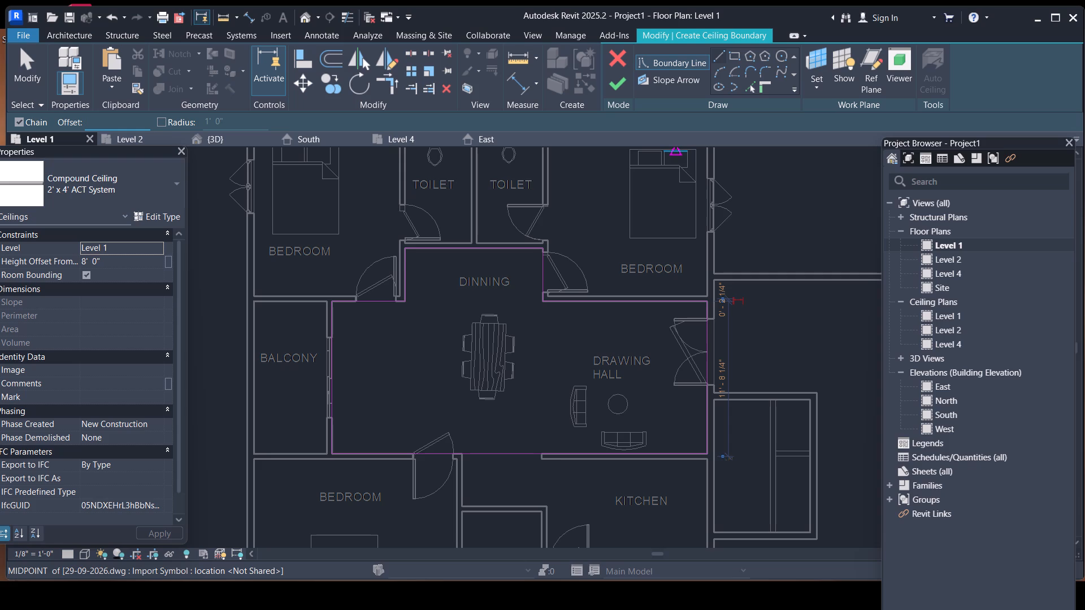
text(2')
key(Return)
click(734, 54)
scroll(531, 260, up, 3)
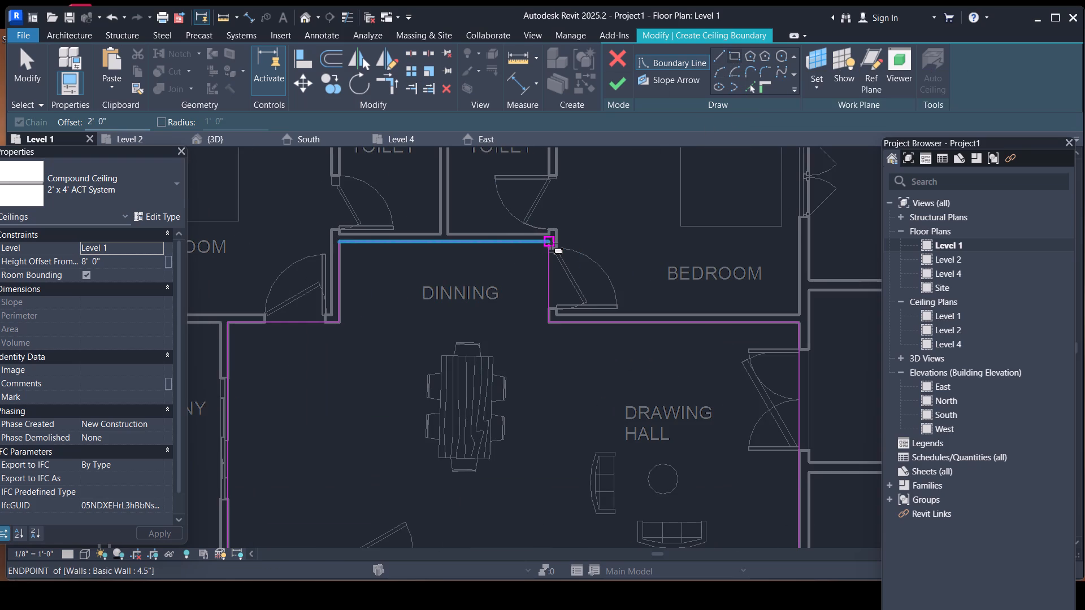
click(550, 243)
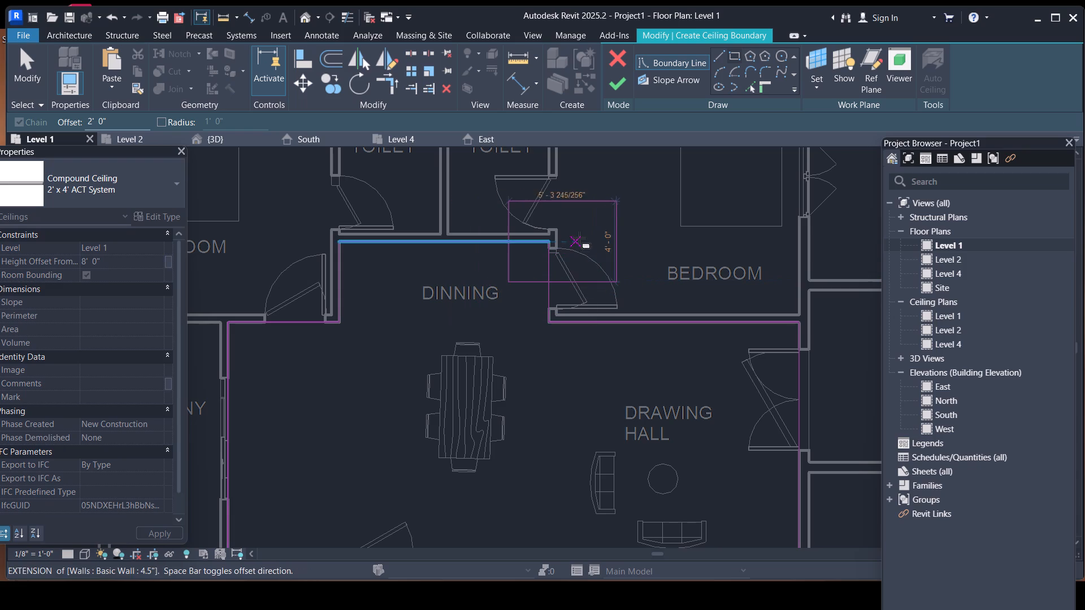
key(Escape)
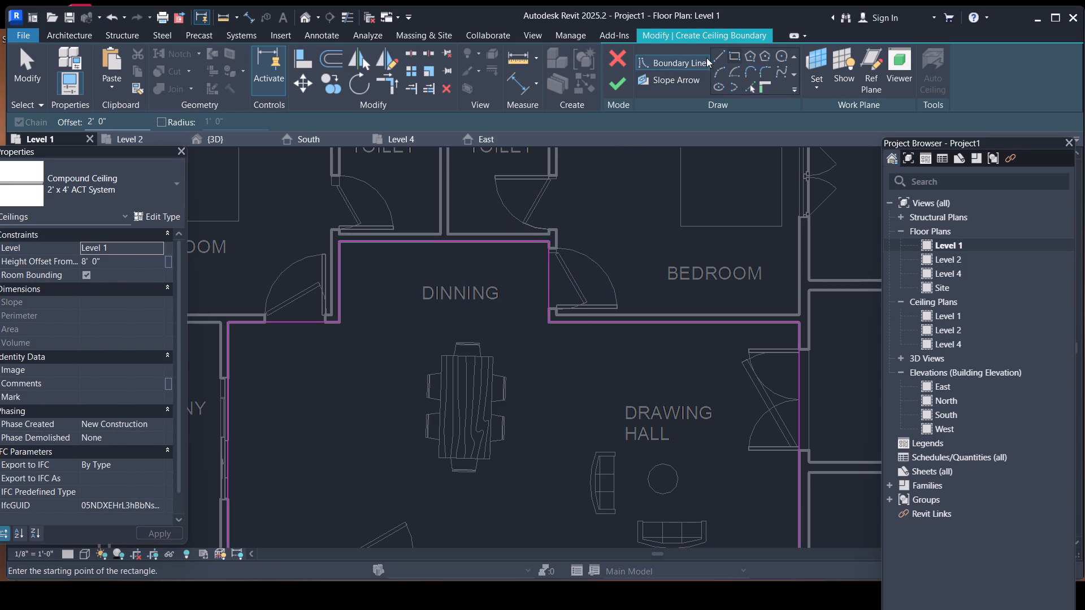
Draw a closed stepped inner boundary offset 2' inward from the dining and drawing hall walls and finish the ceiling sketch.
click(718, 58)
click(549, 242)
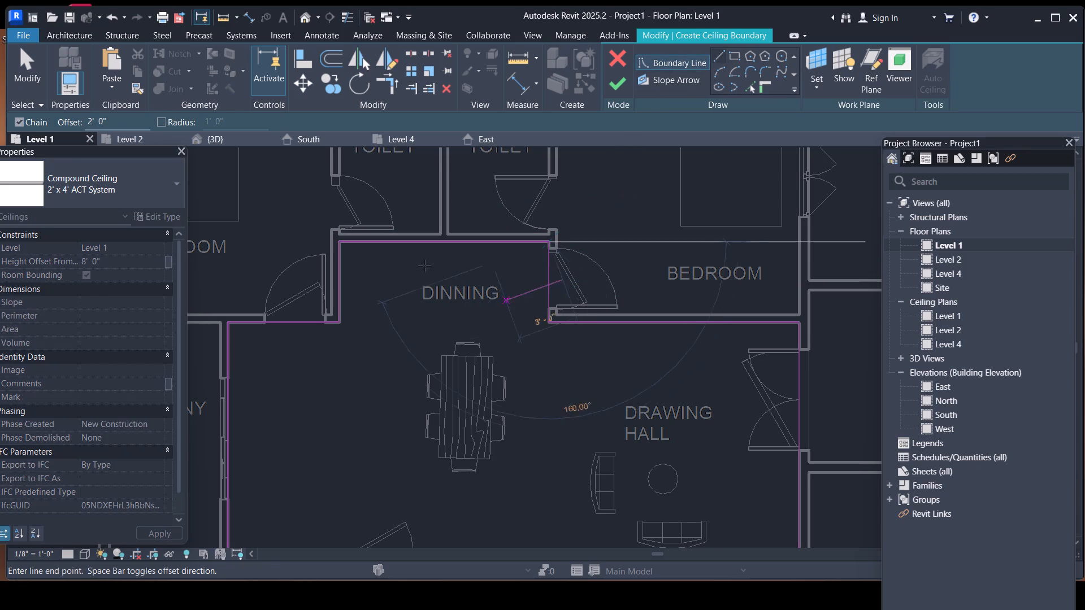
click(340, 242)
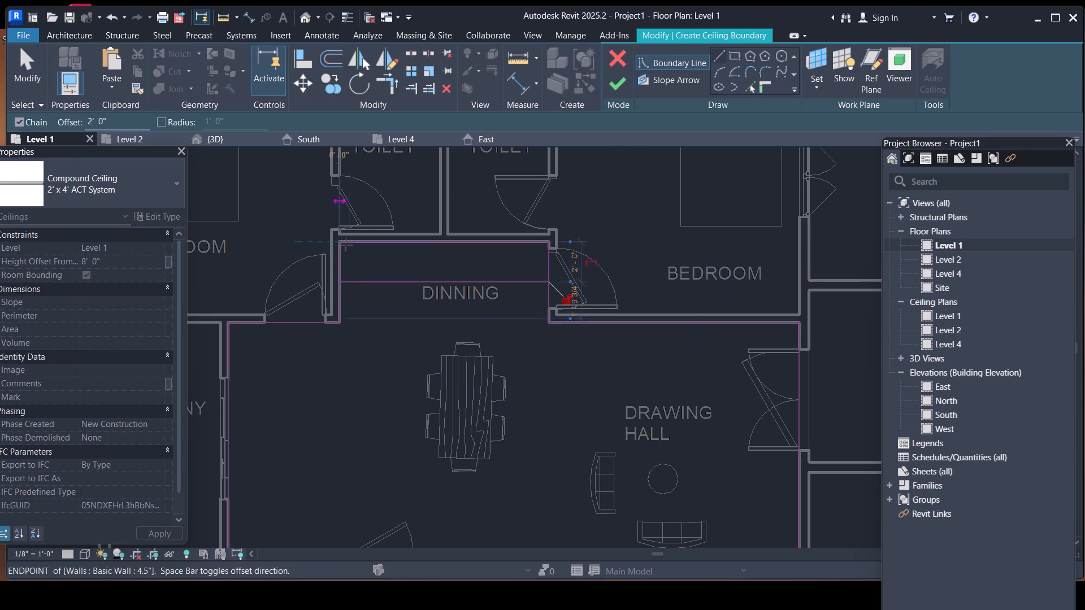
click(341, 324)
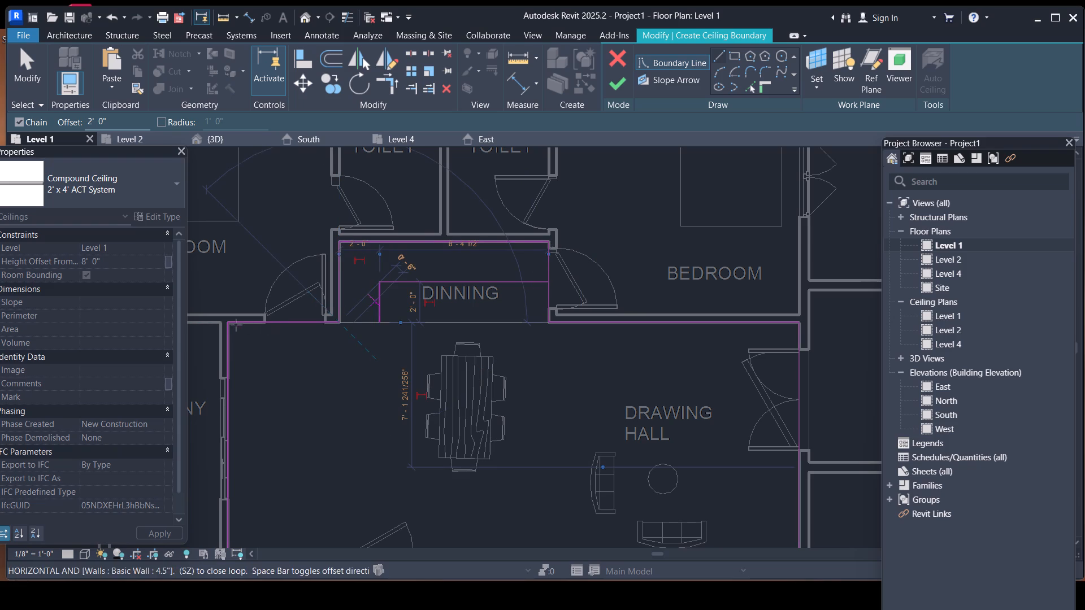
click(231, 325)
scroll(264, 415, down, 6)
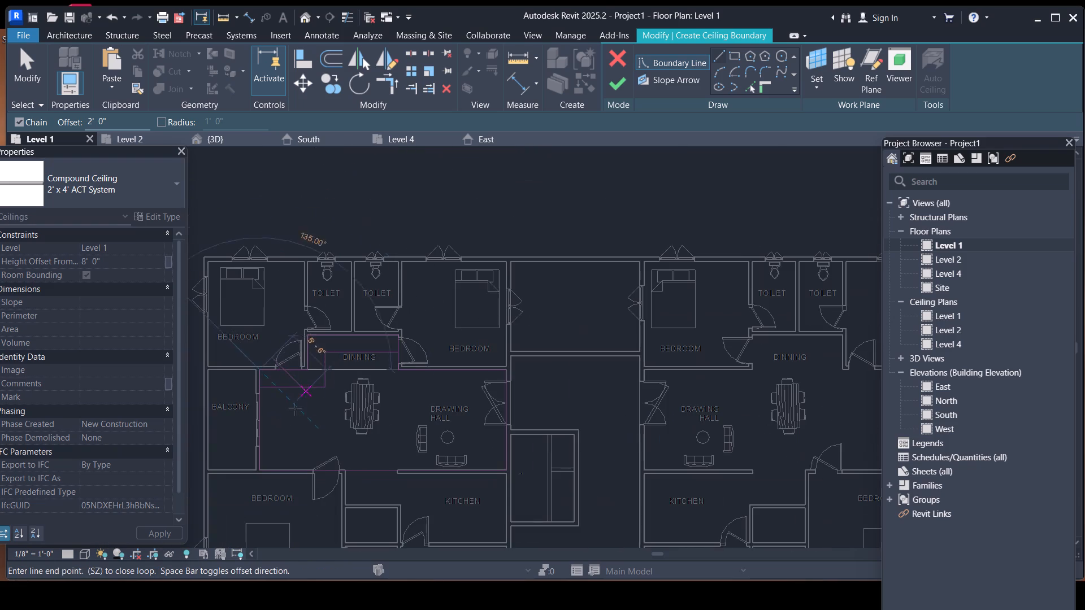
middle_drag(283, 435, 309, 338)
scroll(292, 378, up, 4)
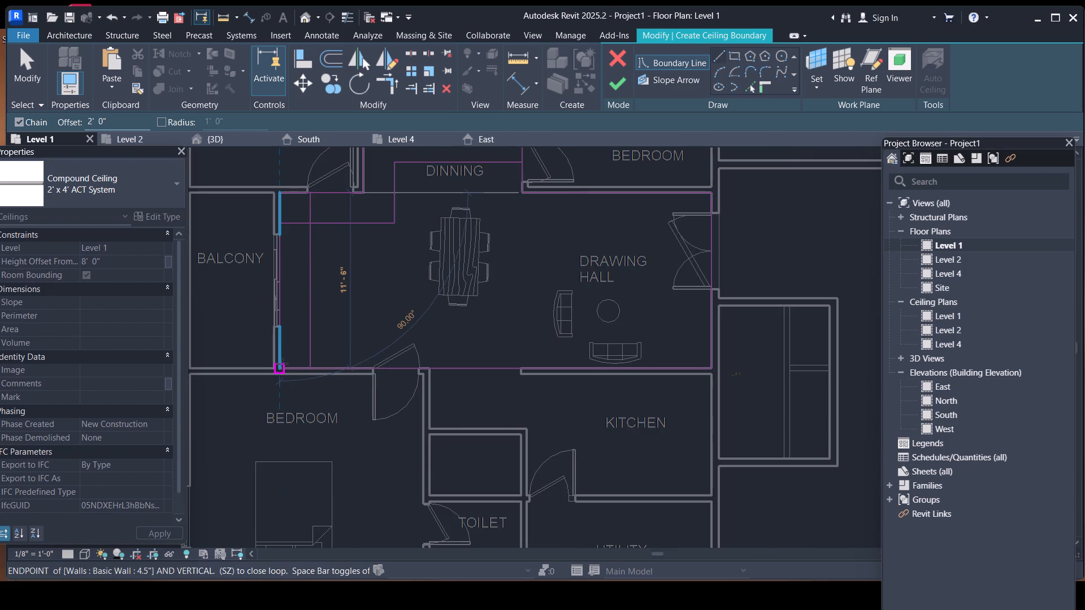
click(280, 364)
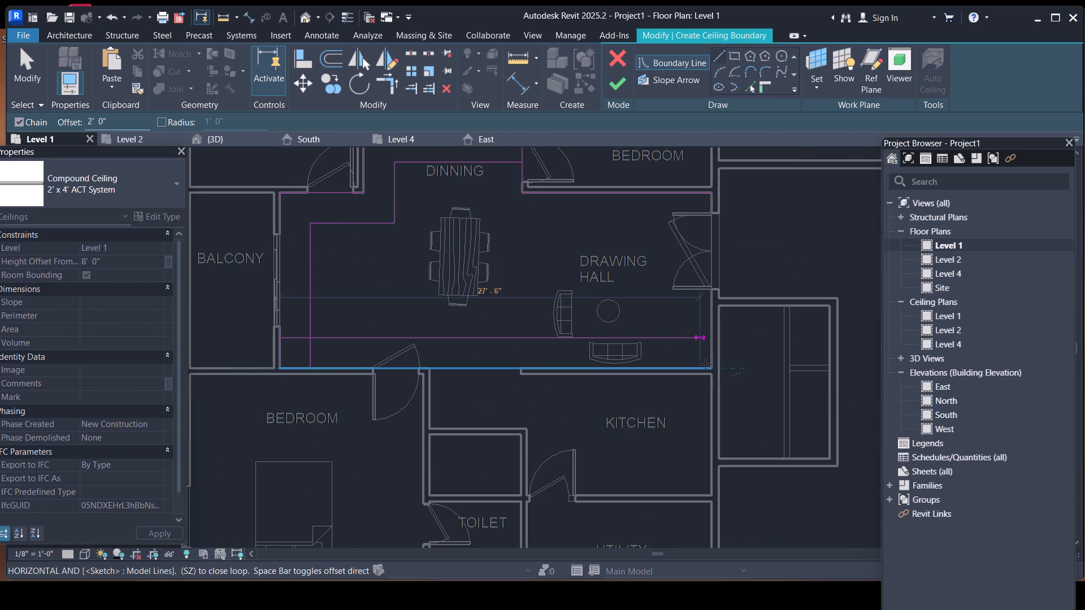
click(708, 364)
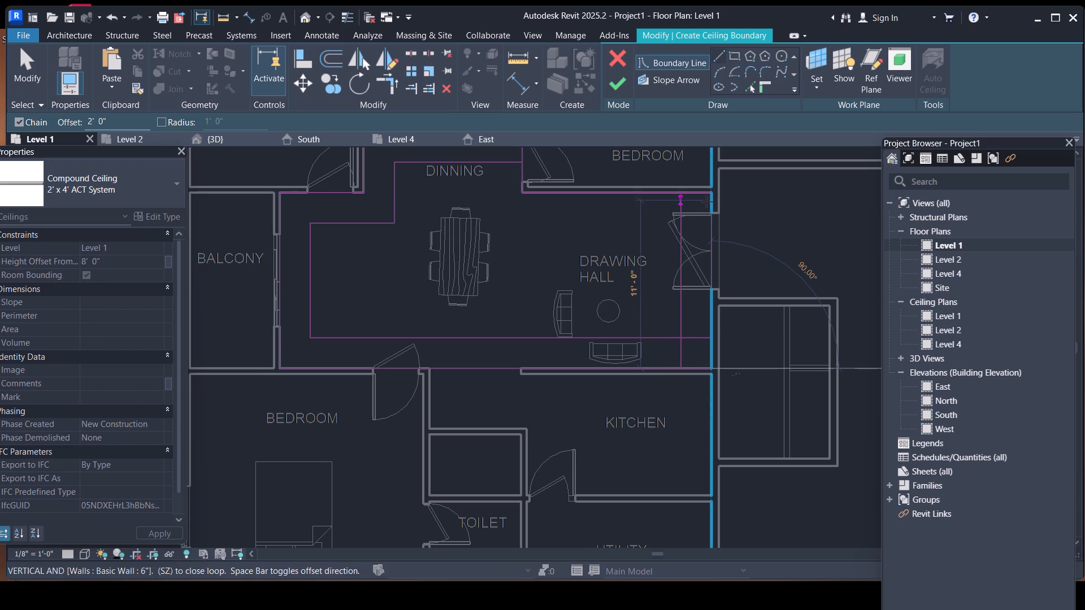
click(713, 197)
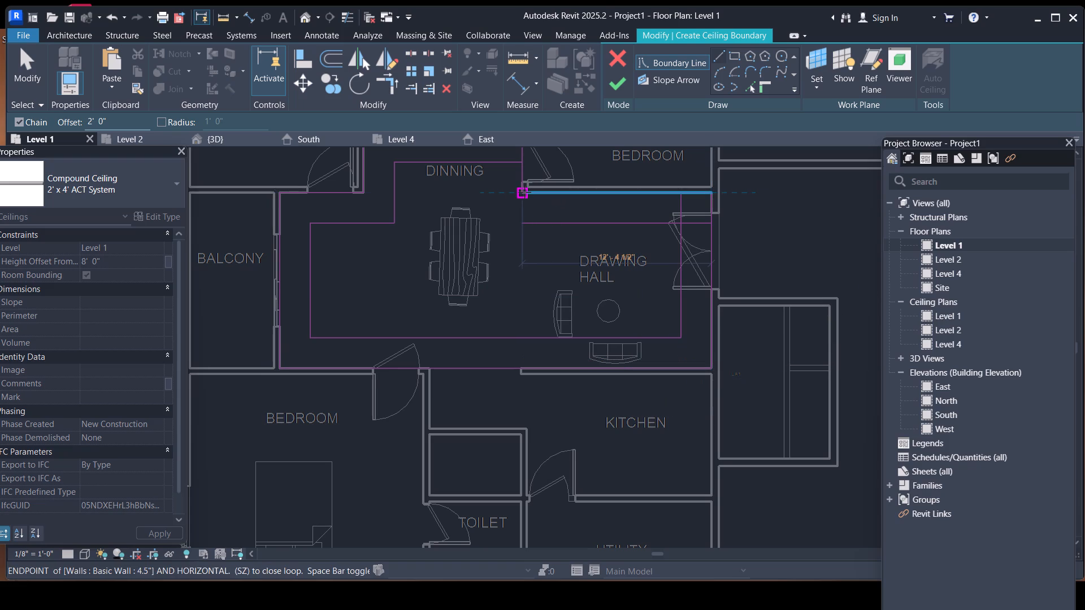
click(524, 192)
middle_drag(492, 217, 478, 373)
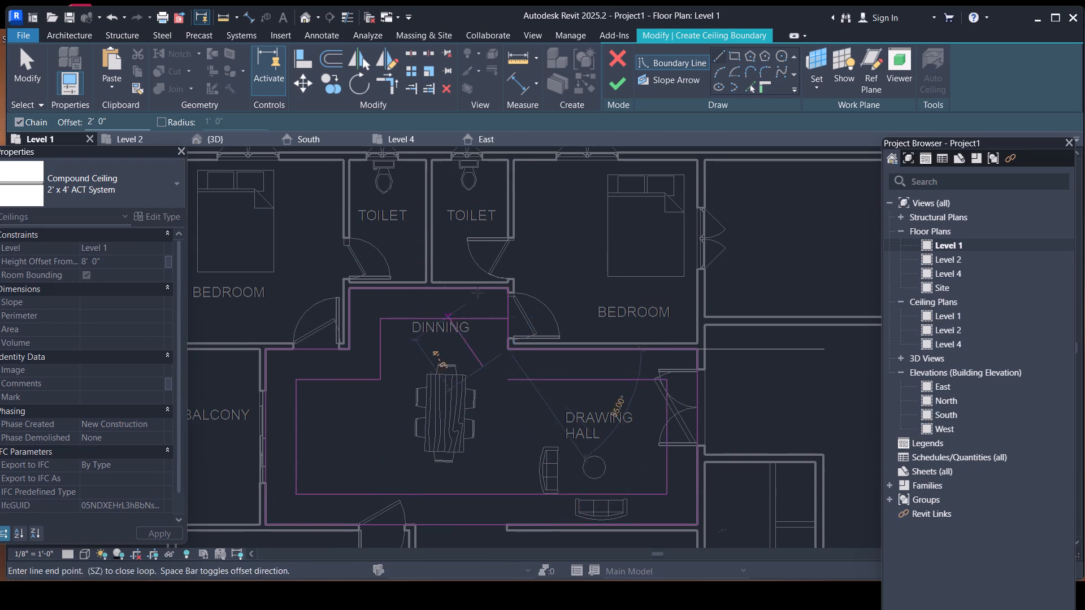
click(507, 286)
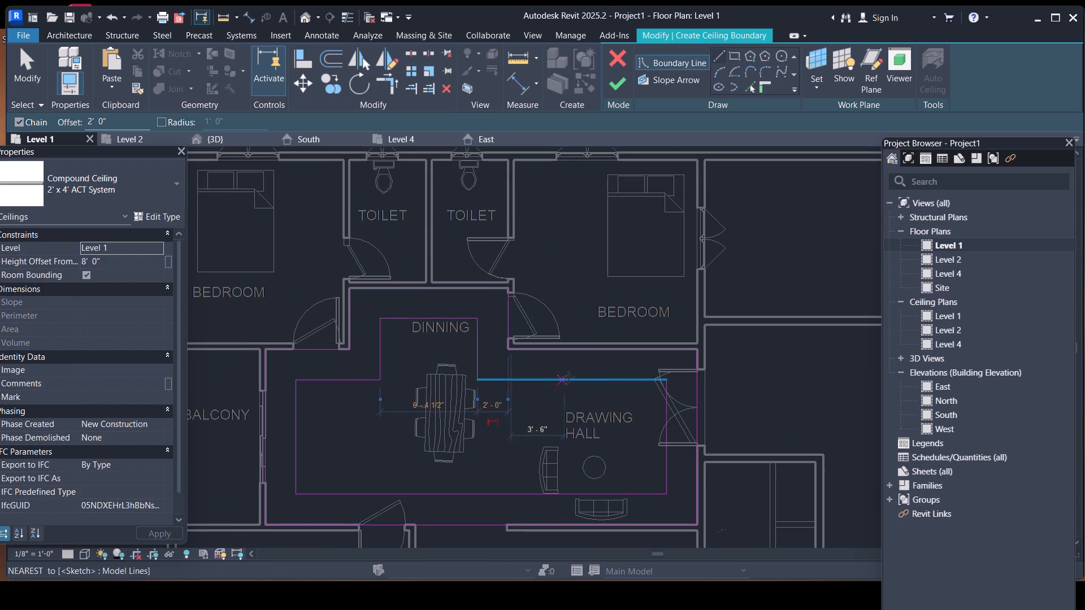
click(618, 80)
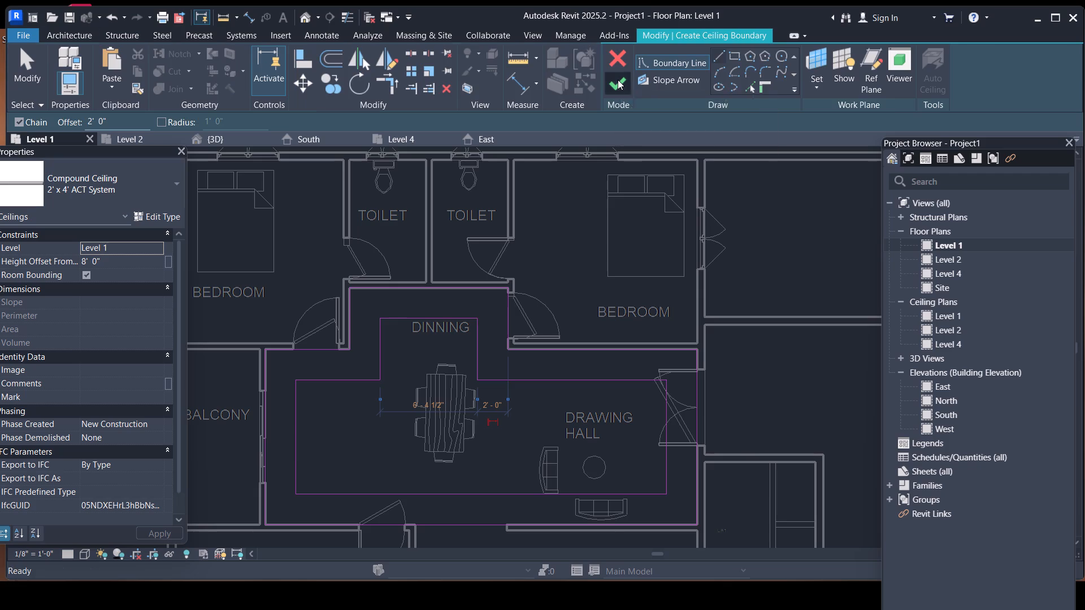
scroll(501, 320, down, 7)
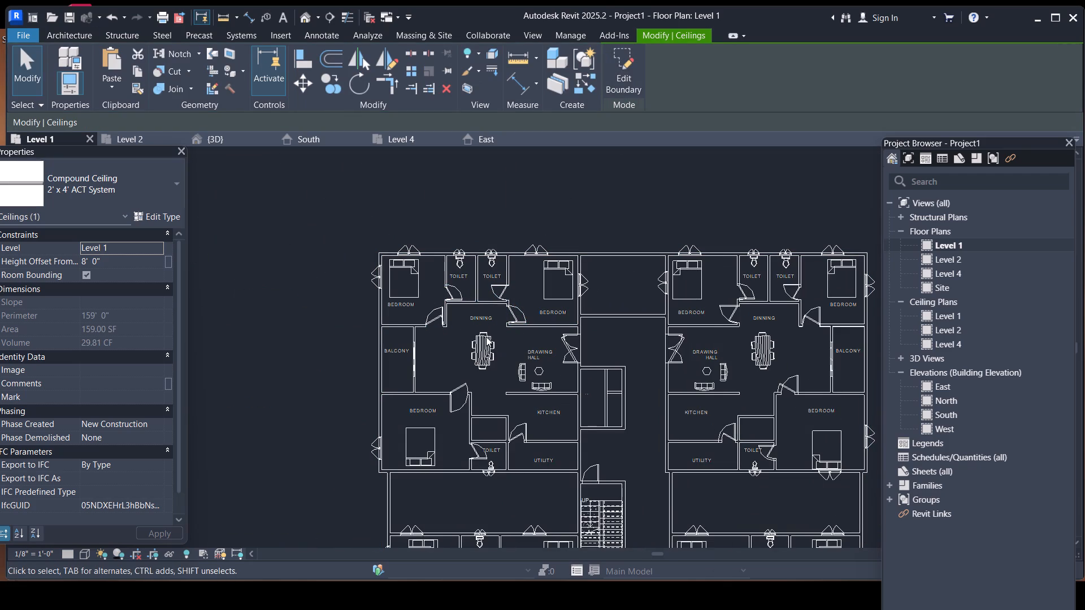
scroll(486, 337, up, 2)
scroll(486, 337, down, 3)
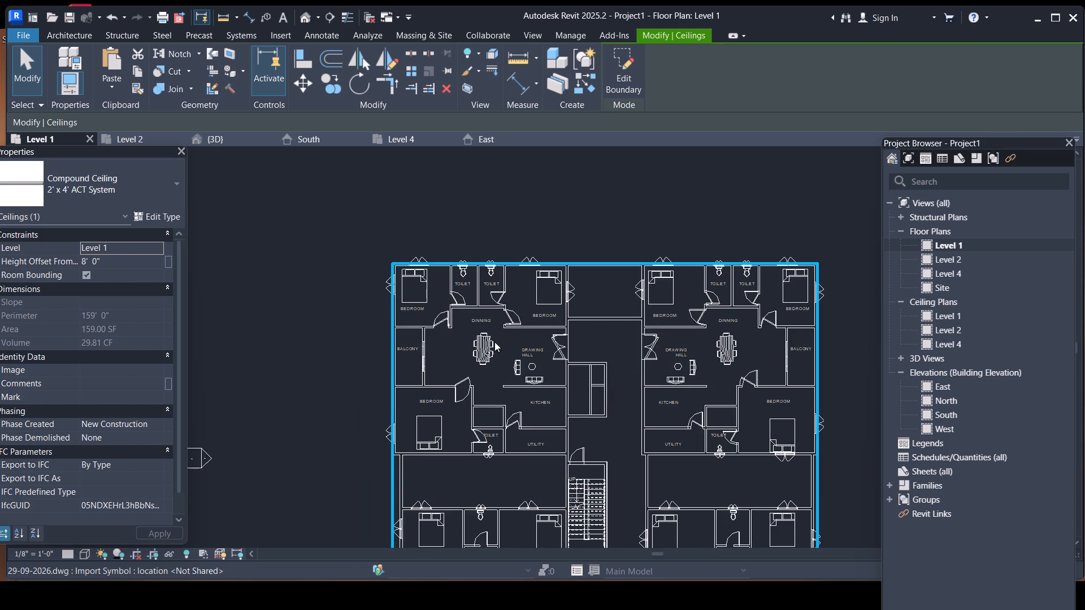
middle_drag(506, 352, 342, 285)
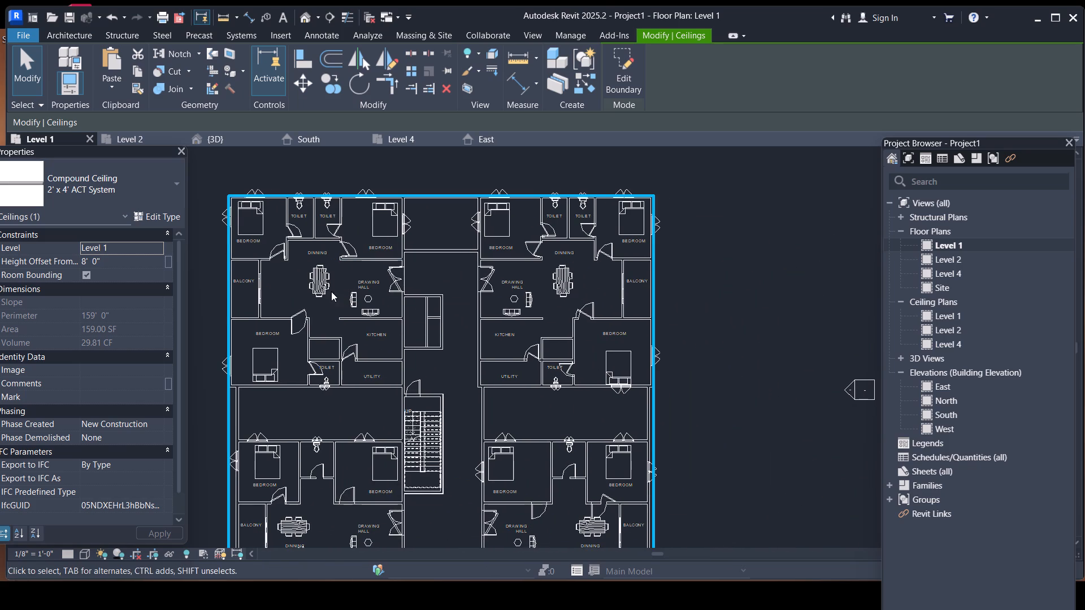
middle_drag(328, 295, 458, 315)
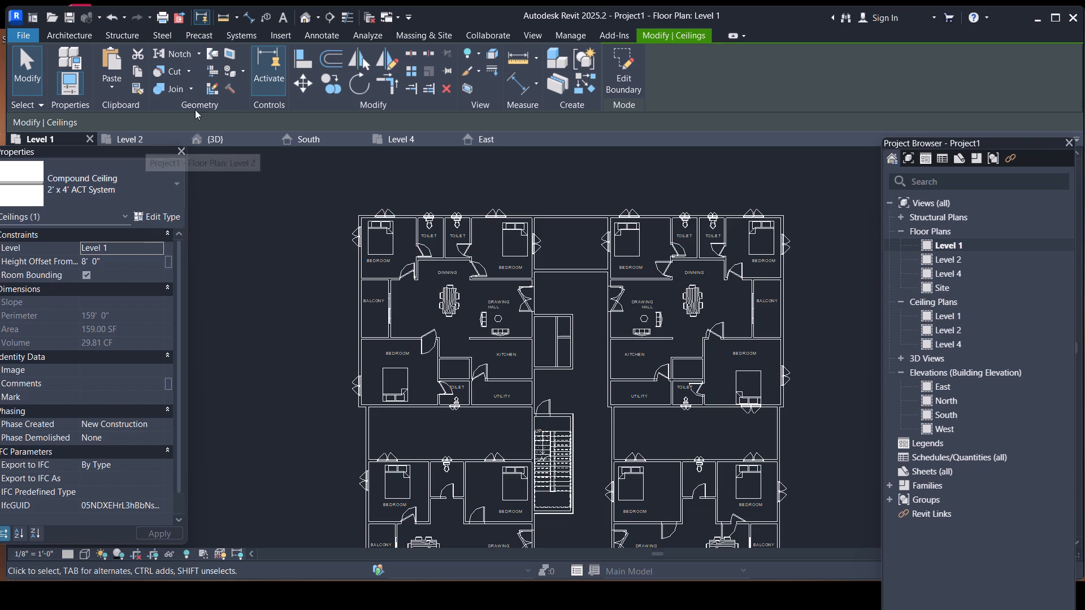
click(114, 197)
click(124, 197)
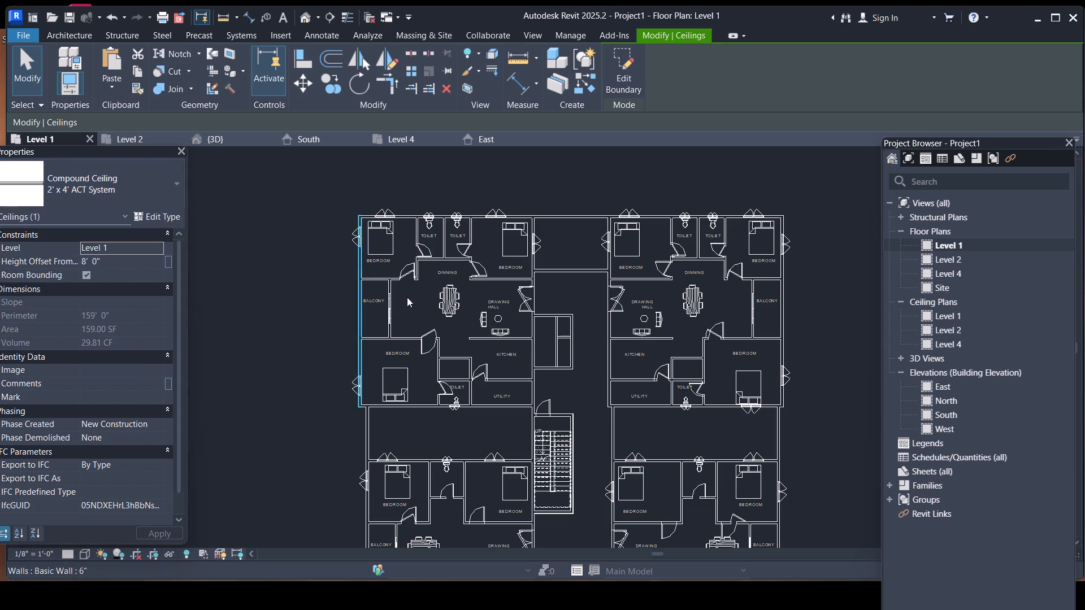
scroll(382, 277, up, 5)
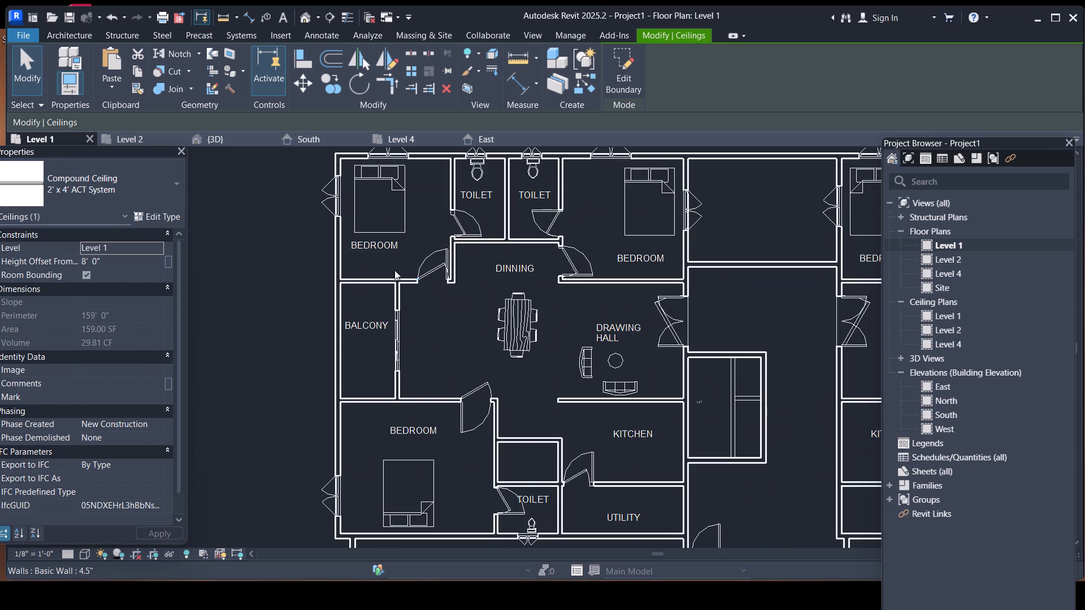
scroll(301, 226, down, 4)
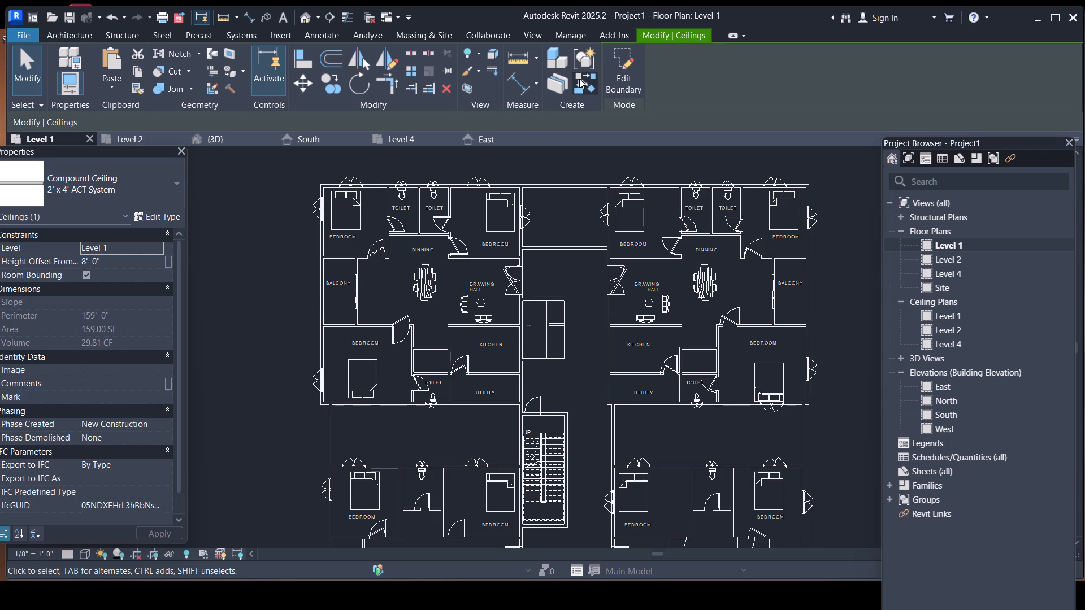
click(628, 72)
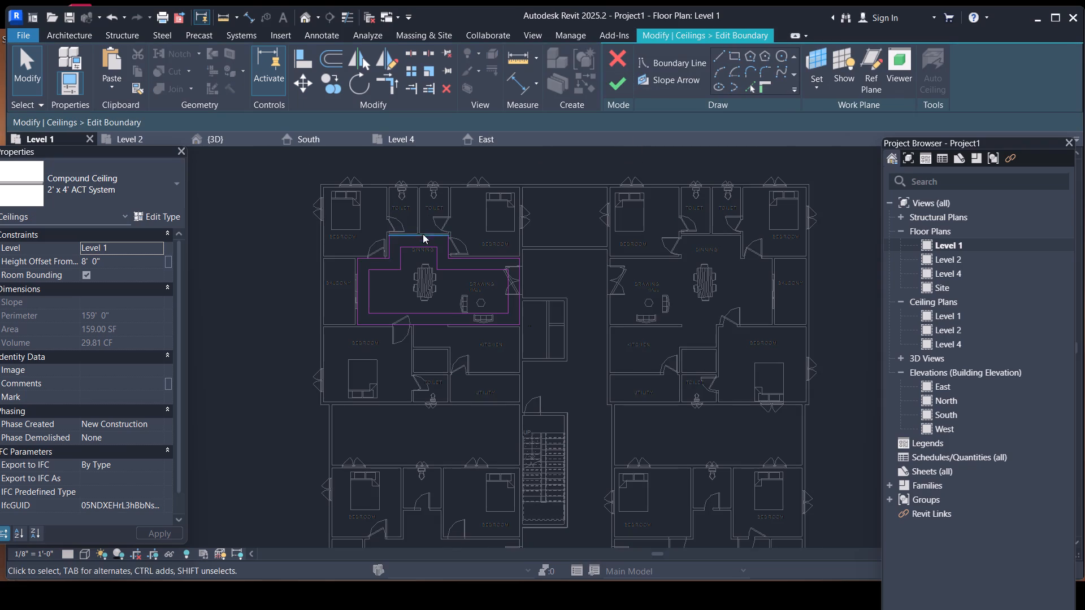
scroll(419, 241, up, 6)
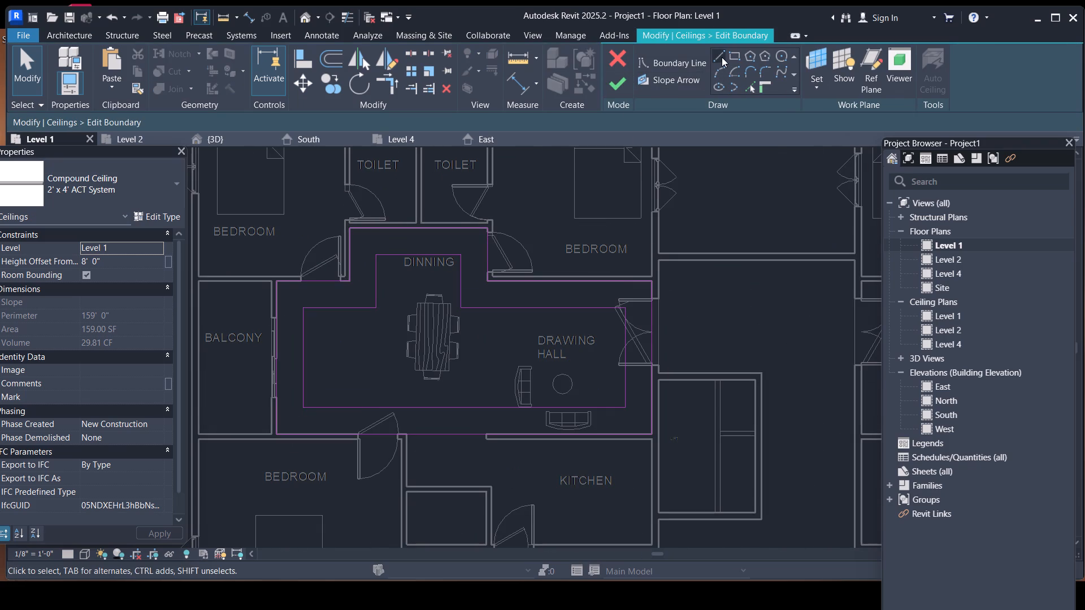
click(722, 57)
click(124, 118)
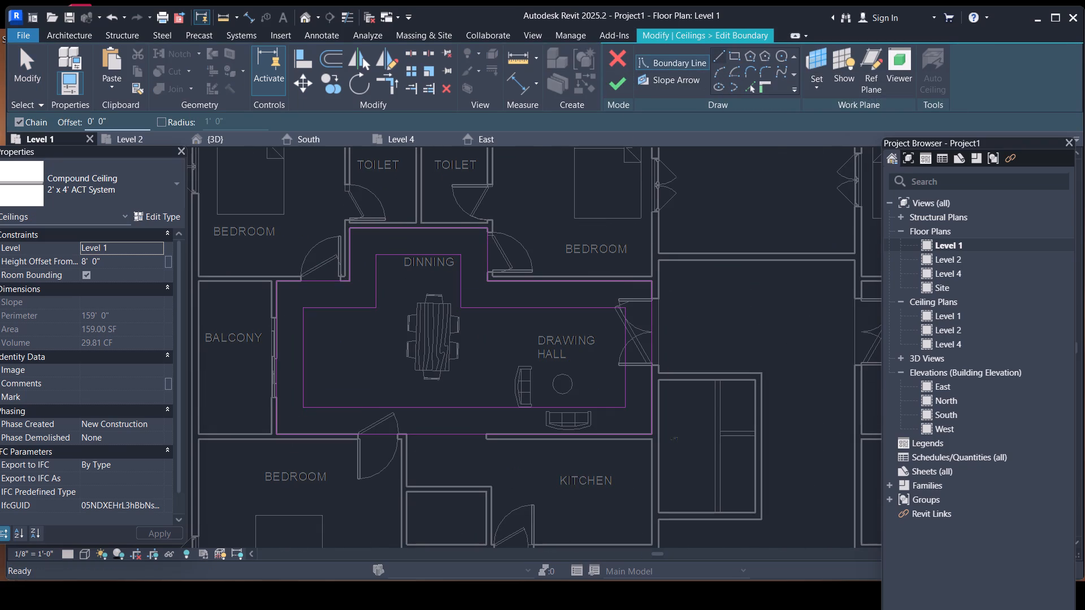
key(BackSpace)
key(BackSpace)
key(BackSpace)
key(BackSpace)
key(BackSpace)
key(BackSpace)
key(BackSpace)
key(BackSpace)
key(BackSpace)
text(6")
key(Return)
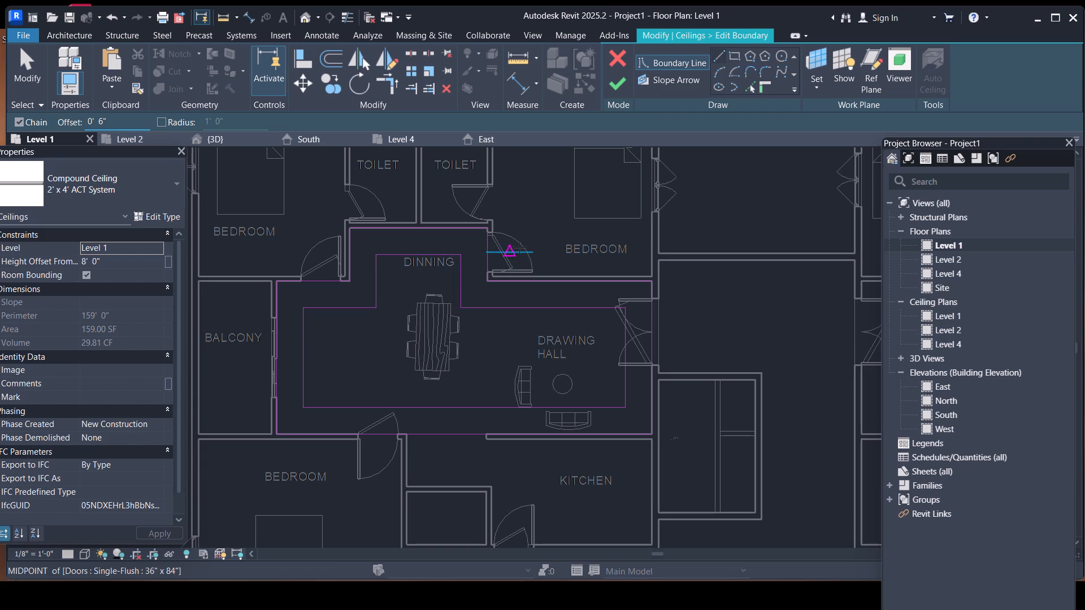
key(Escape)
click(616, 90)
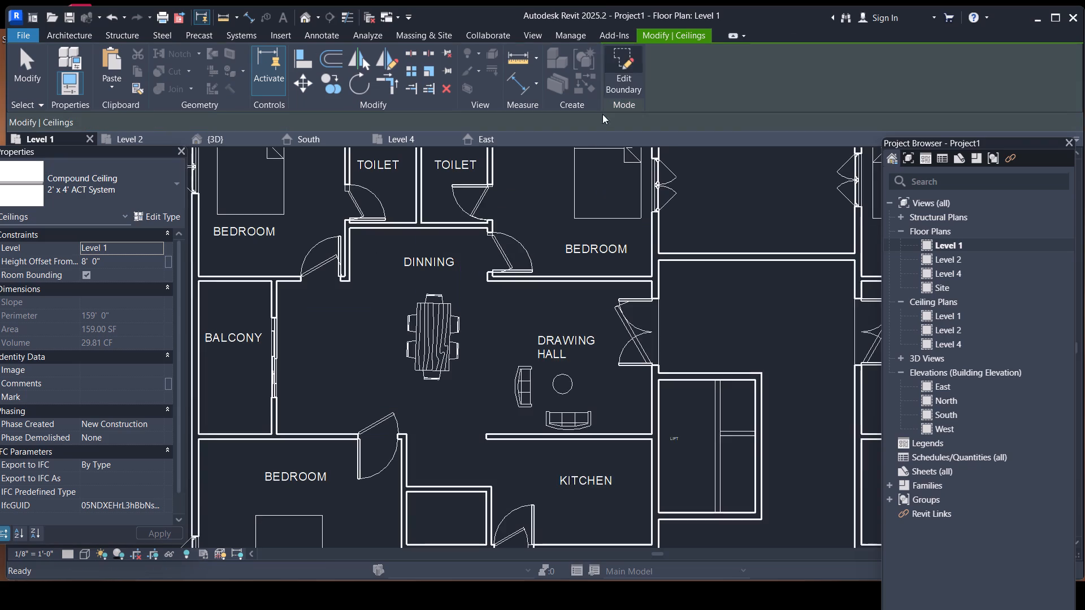
Switch to the 3D view and enable its section box.
scroll(472, 273, down, 8)
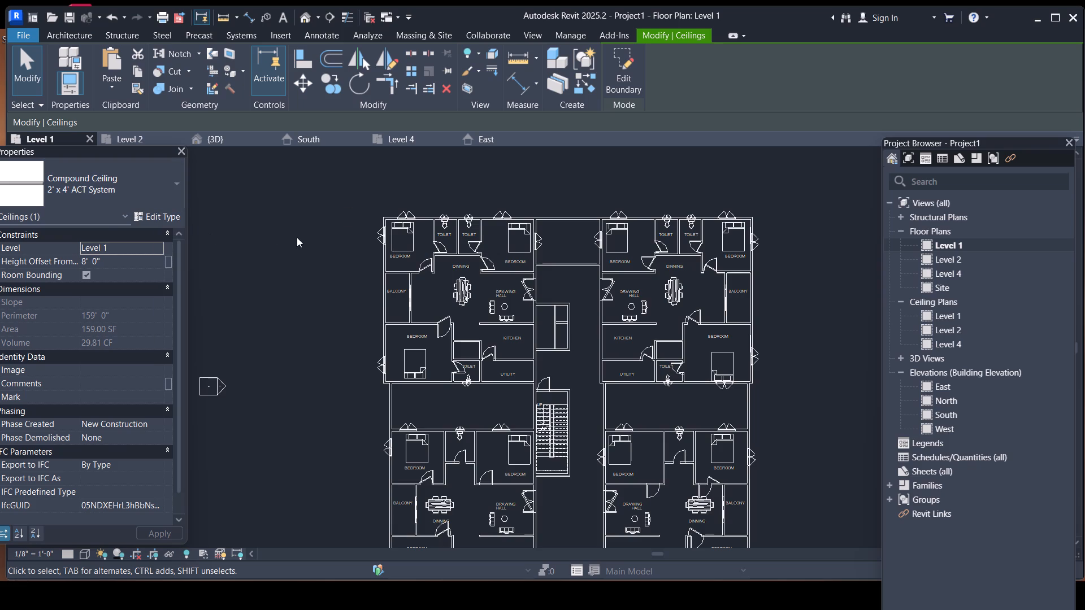
click(236, 141)
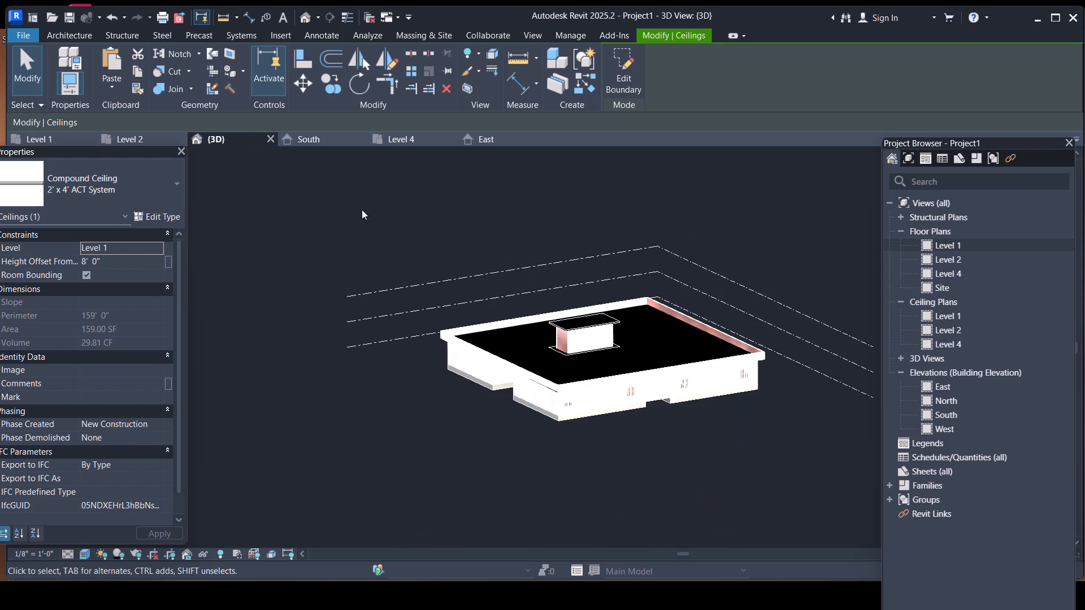
scroll(515, 339, up, 3)
scroll(448, 376, up, 2)
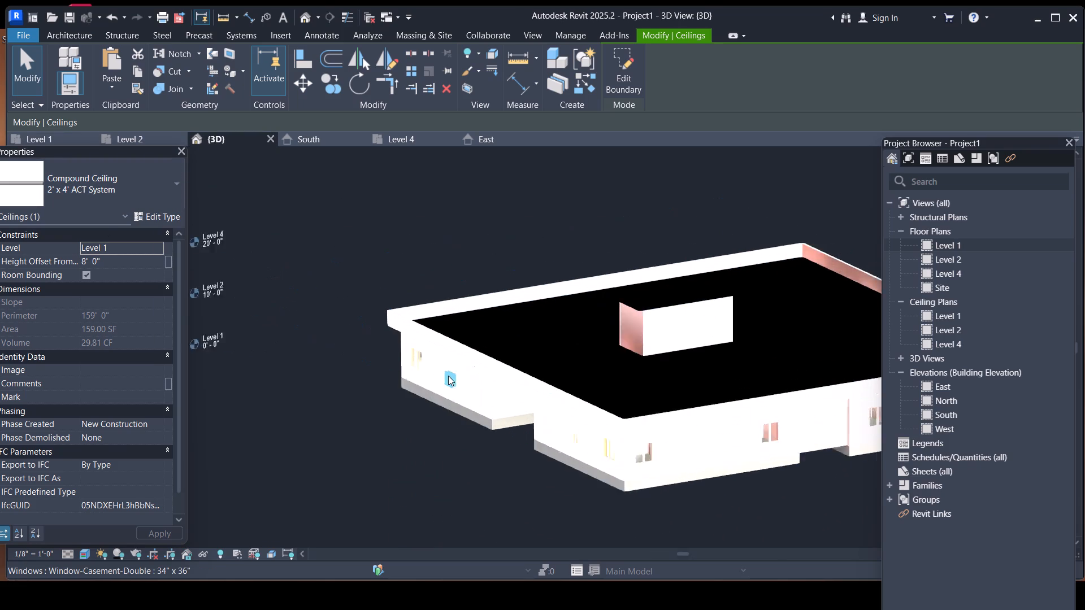
scroll(448, 376, up, 2)
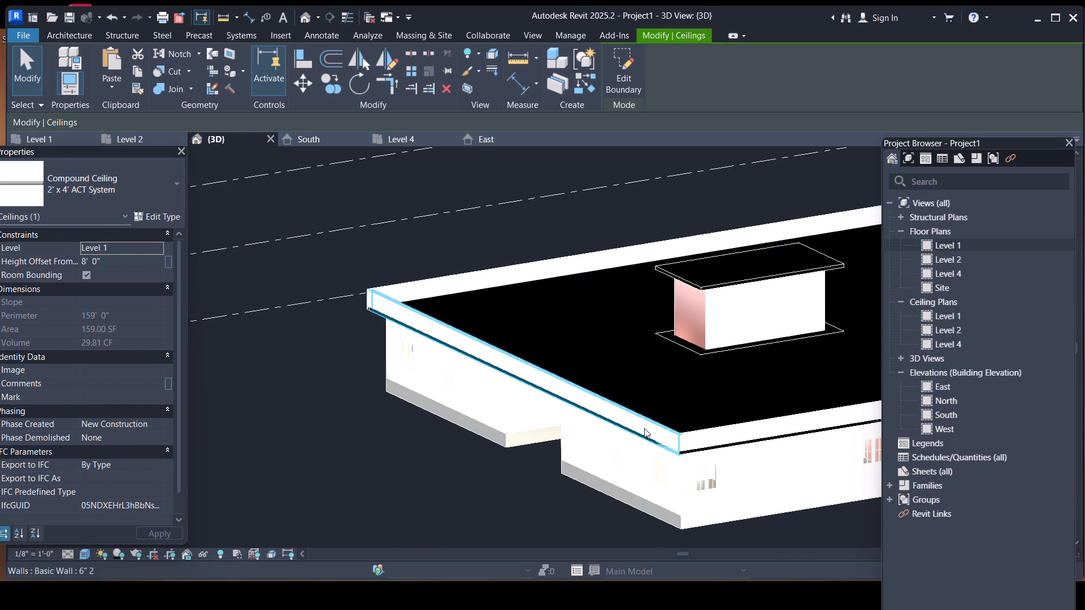
scroll(158, 236, down, 6)
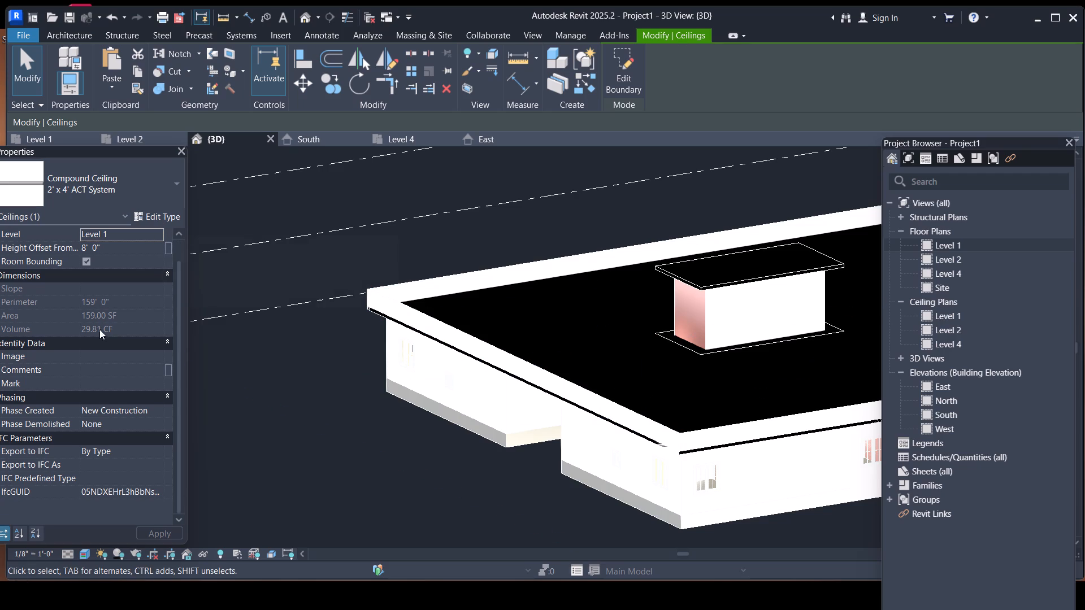
scroll(84, 382, up, 3)
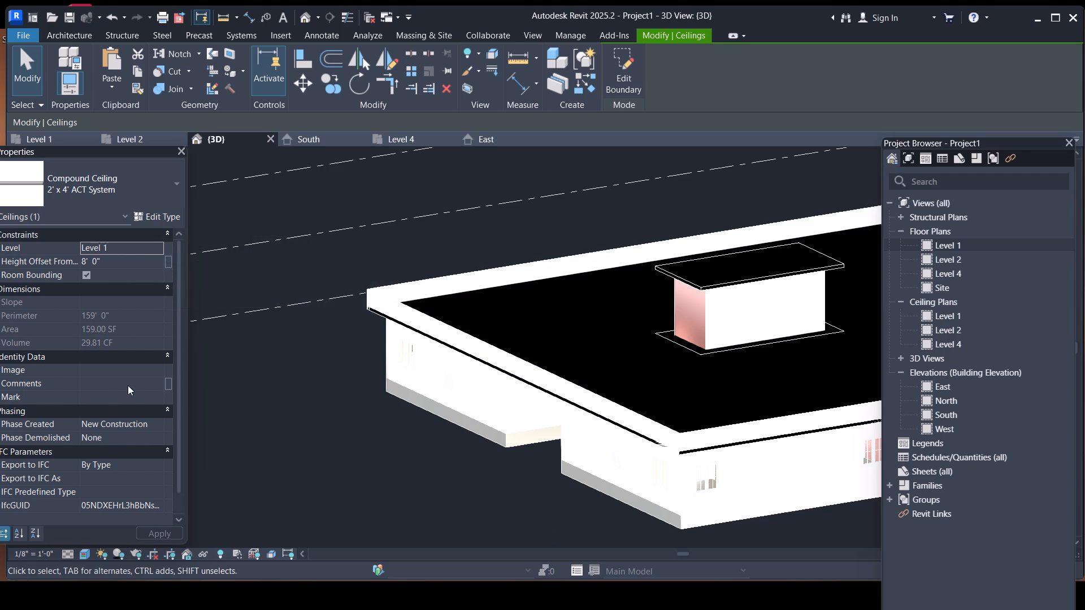
scroll(125, 385, down, 2)
key(Escape)
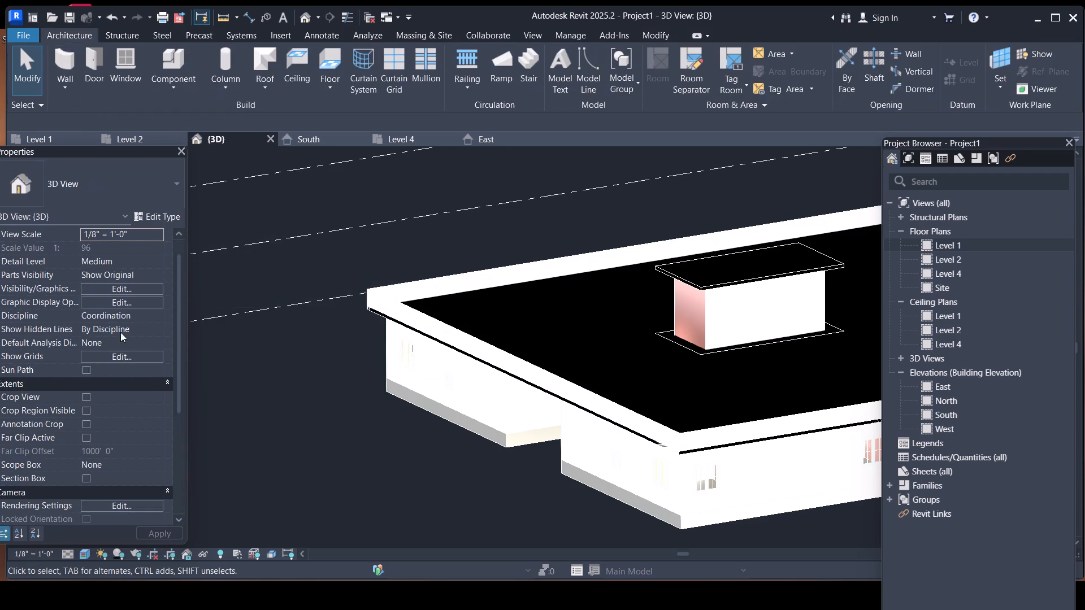
scroll(119, 355, down, 6)
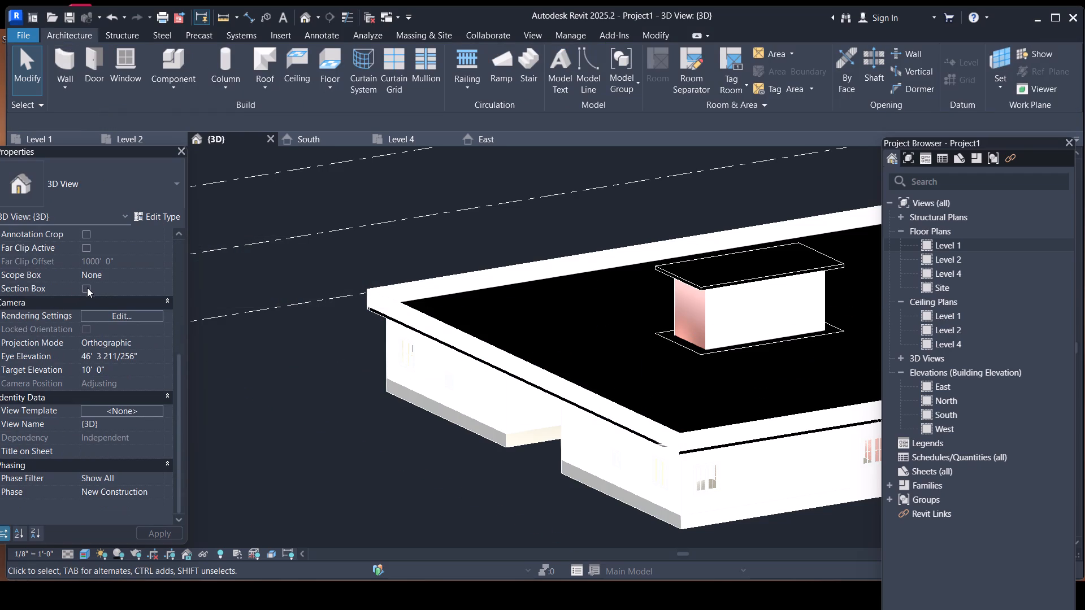
click(88, 287)
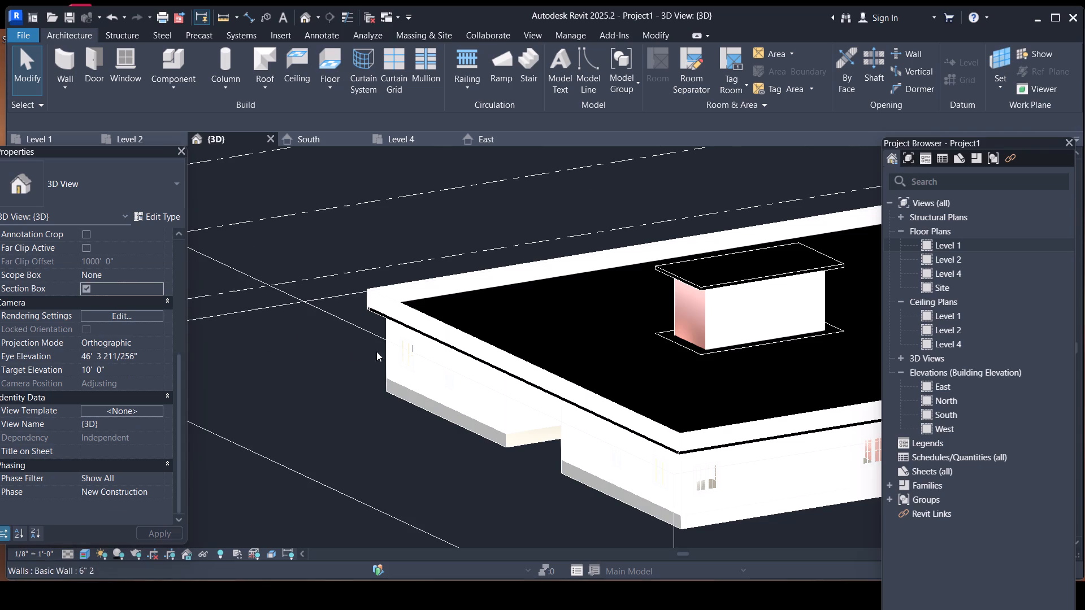
Move one side face of the section box into the building so it cuts open the outer row of rooms.
scroll(345, 346, down, 7)
click(471, 422)
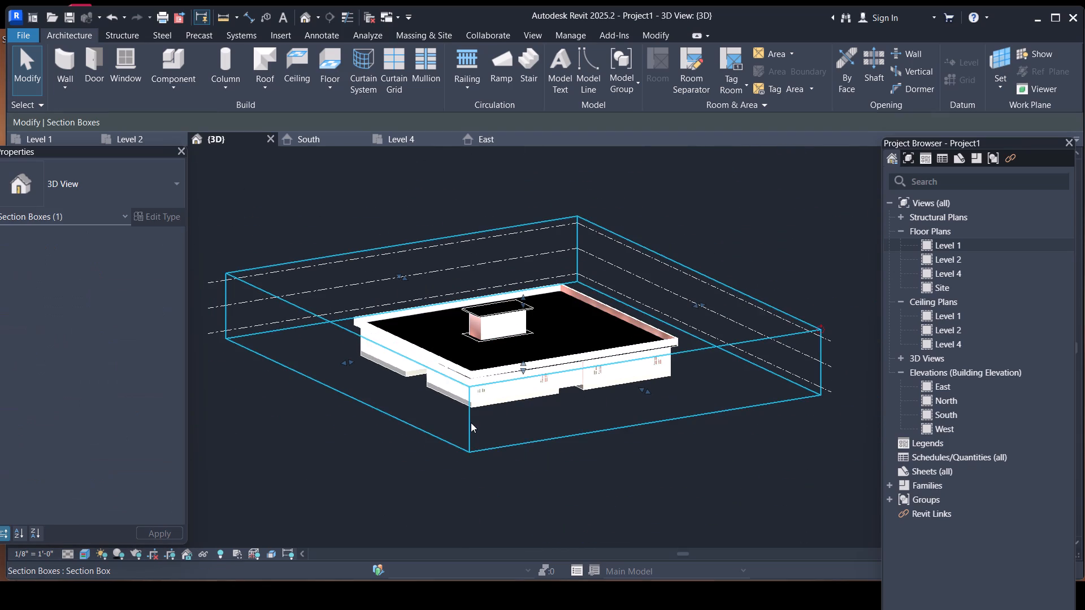
drag(350, 363, 427, 352)
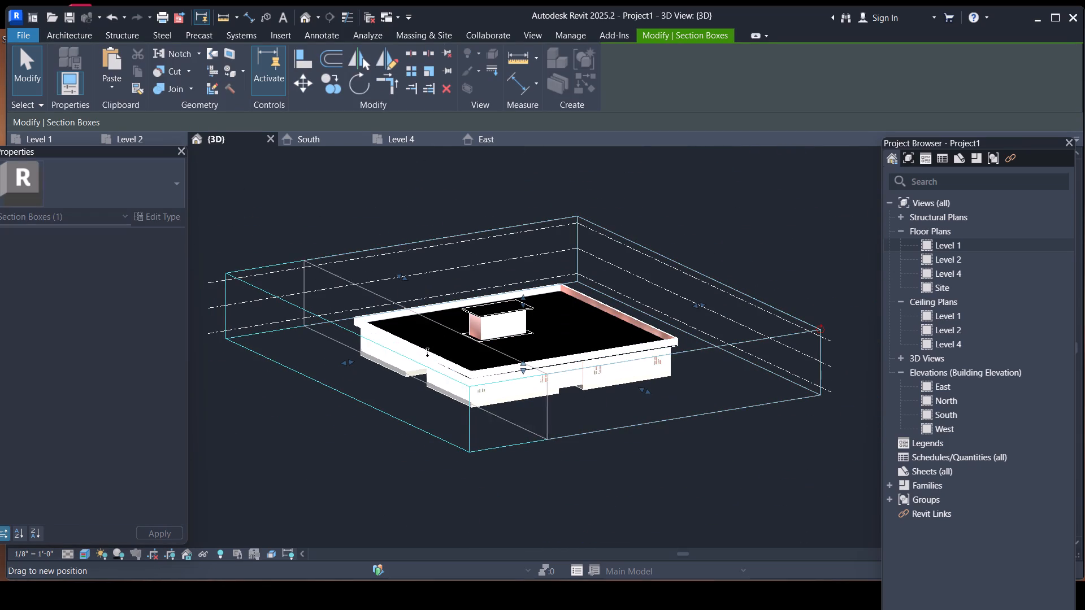
drag(427, 352, 499, 331)
scroll(509, 385, up, 2)
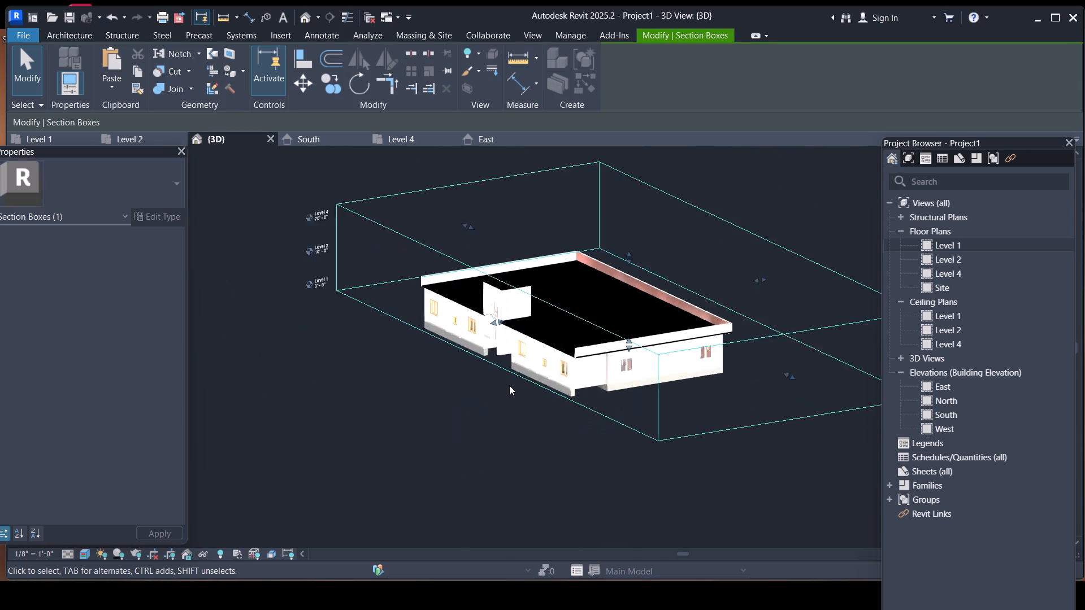
scroll(509, 385, up, 5)
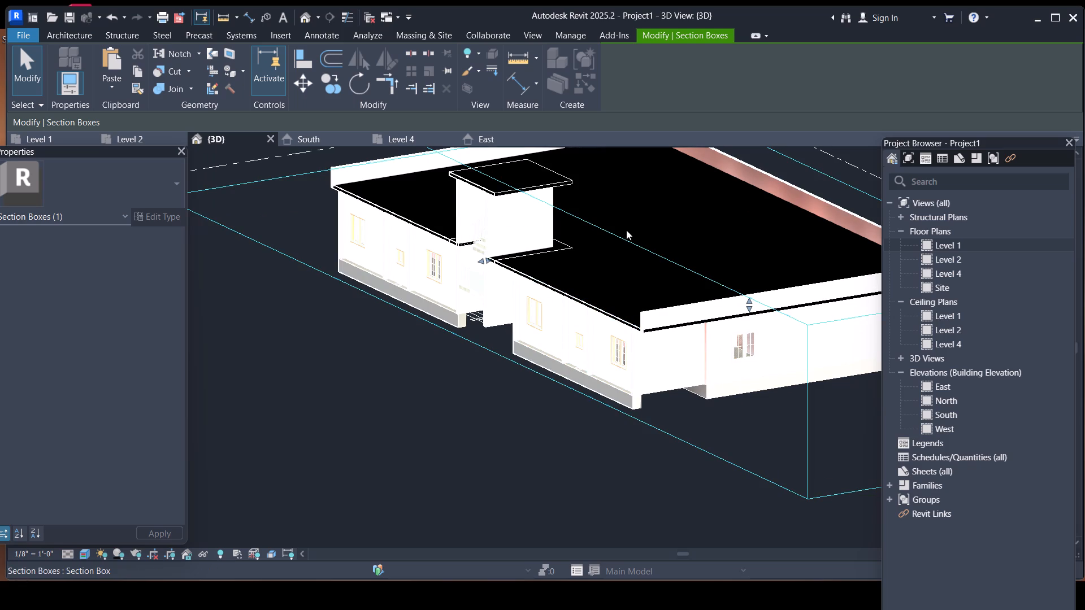
click(624, 242)
scroll(515, 315, up, 1)
scroll(515, 315, down, 4)
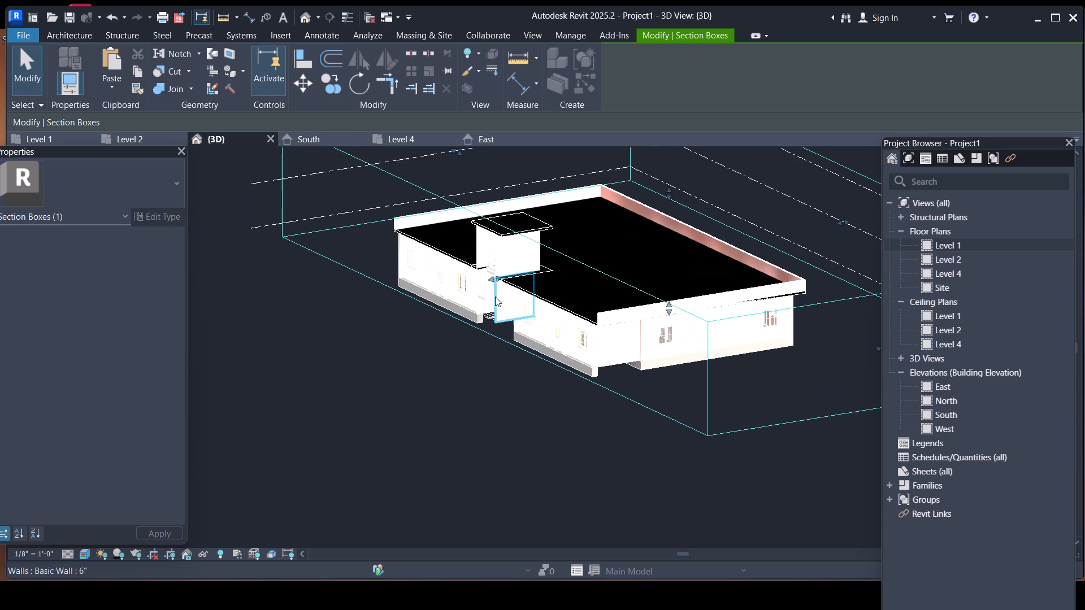
drag(491, 282, 476, 287)
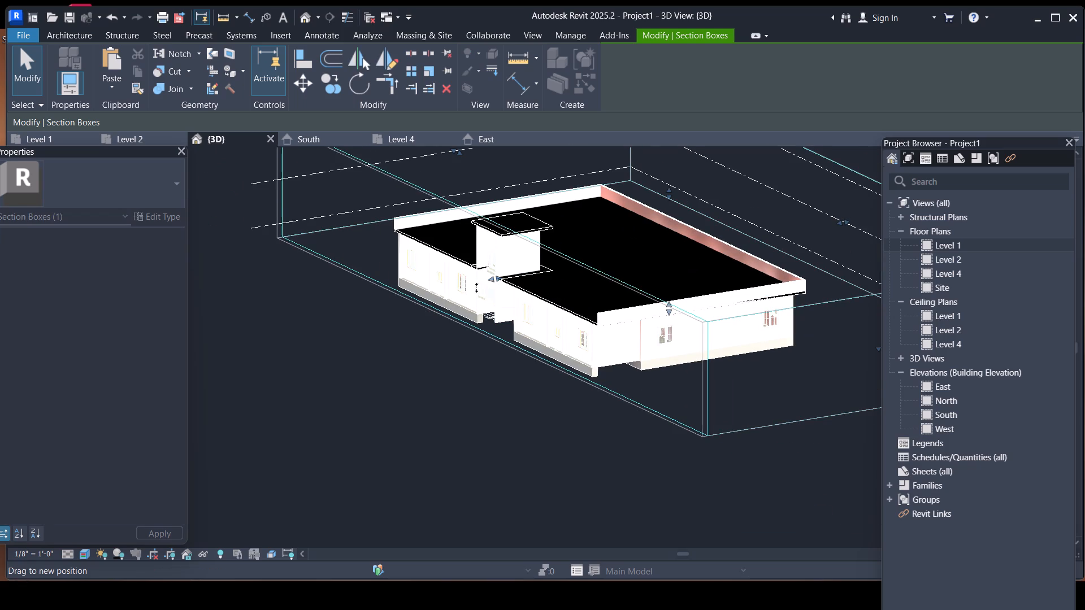
drag(476, 287, 425, 311)
Examine the cut-open building from several angles, including from below, to check the ceilings inside the rooms.
scroll(440, 337, up, 2)
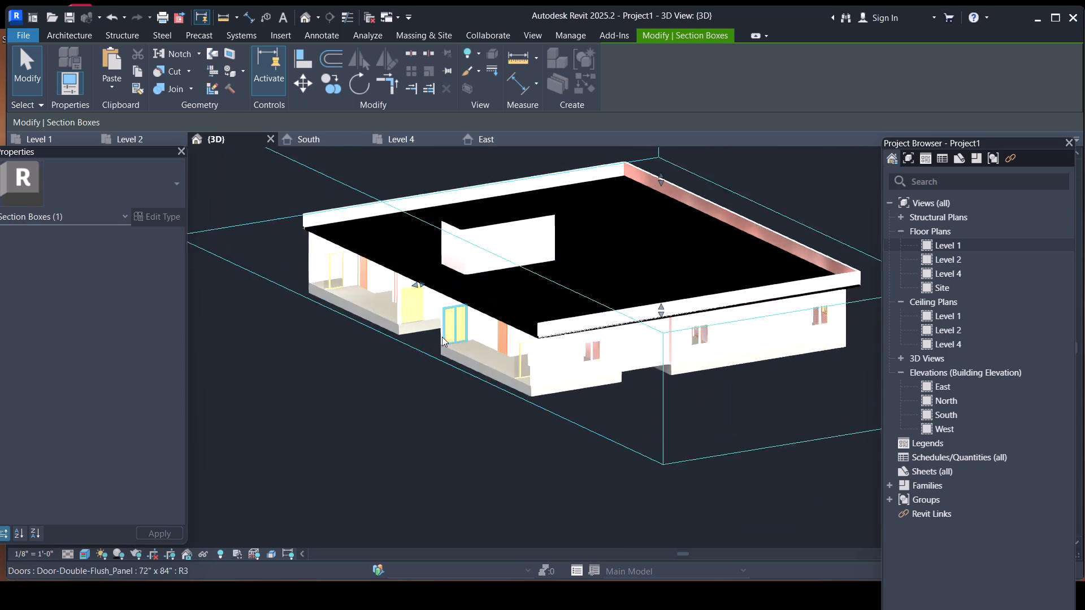
scroll(442, 337, up, 5)
shift+middle_drag(448, 472, 450, 446)
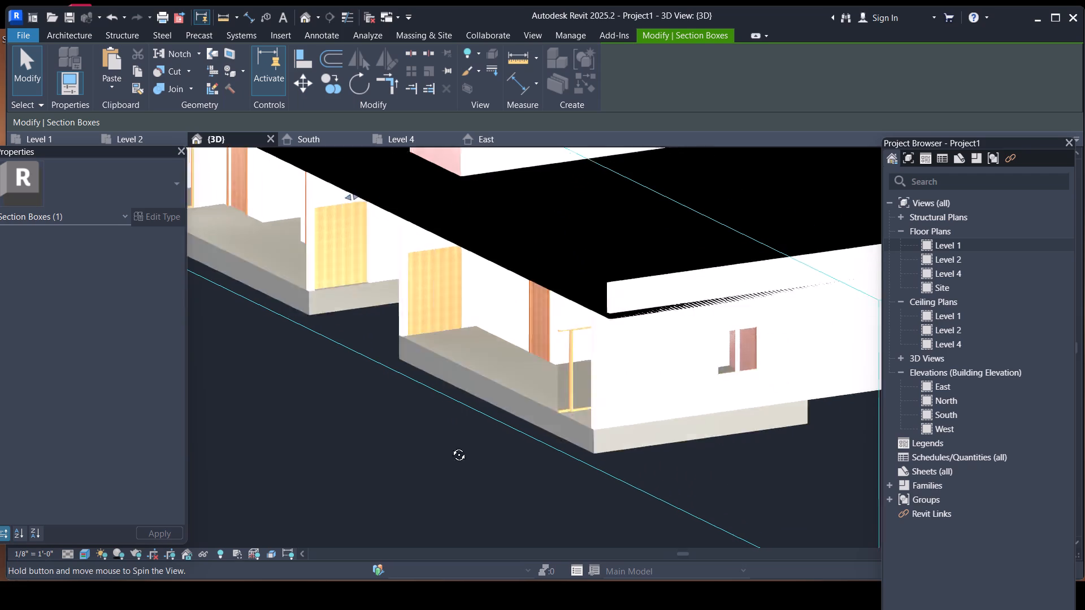
shift+middle_drag(450, 446, 517, 372)
scroll(514, 396, down, 5)
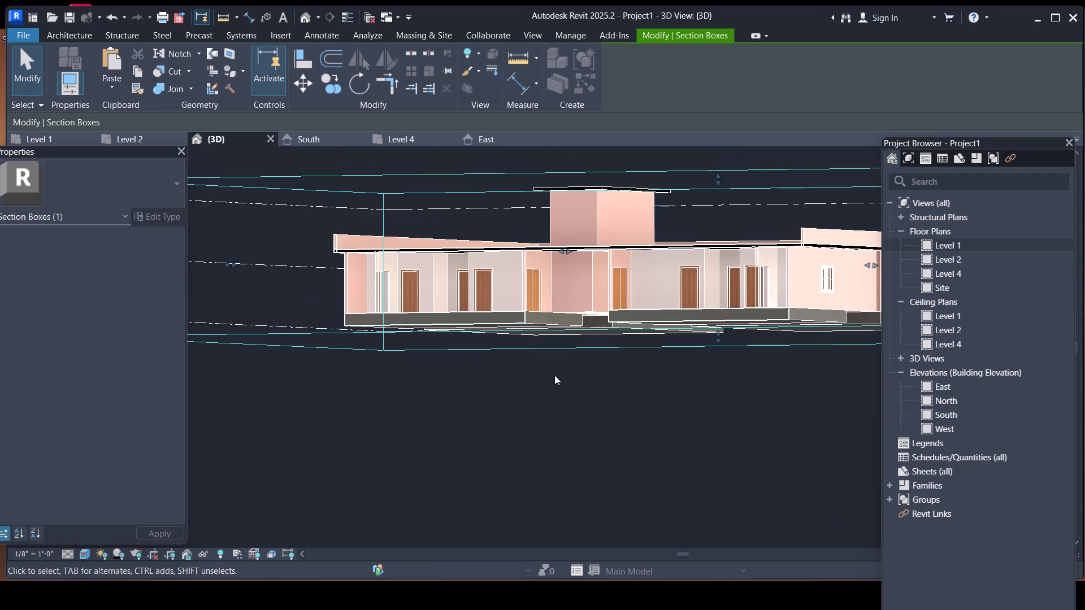
shift+middle_drag(607, 394, 646, 323)
middle_drag(631, 343, 400, 437)
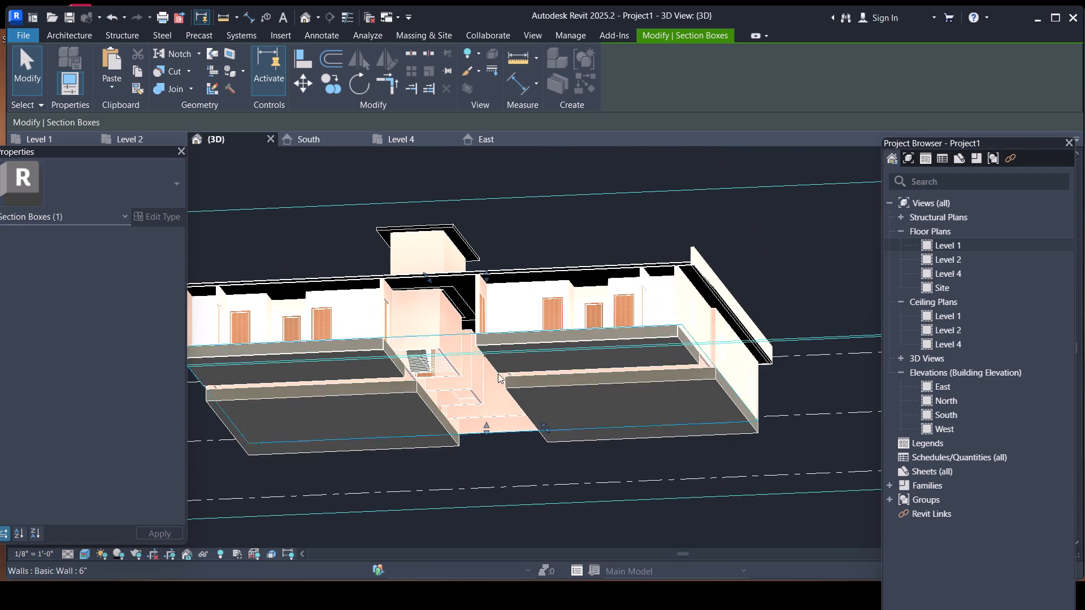
scroll(603, 278, up, 8)
scroll(588, 287, down, 8)
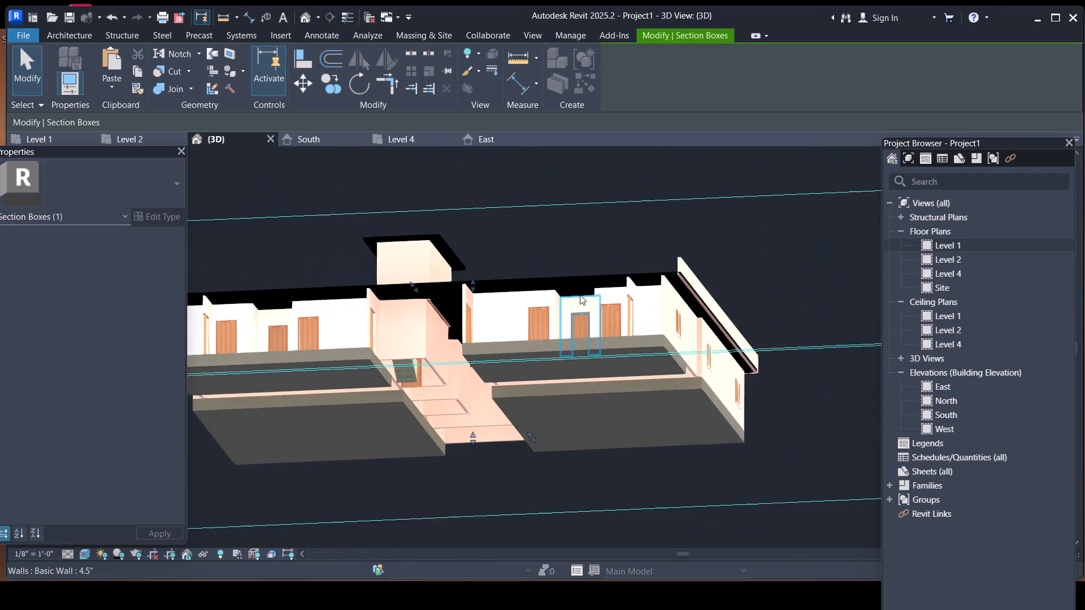
scroll(580, 295, down, 3)
shift+middle_drag(576, 382, 461, 531)
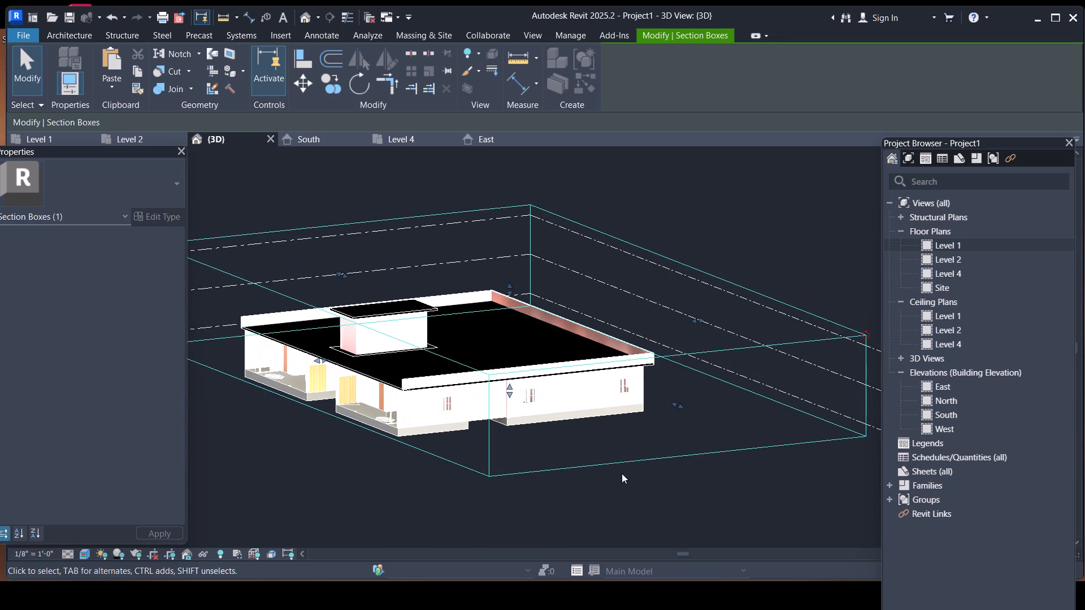
shift+middle_drag(732, 444, 527, 456)
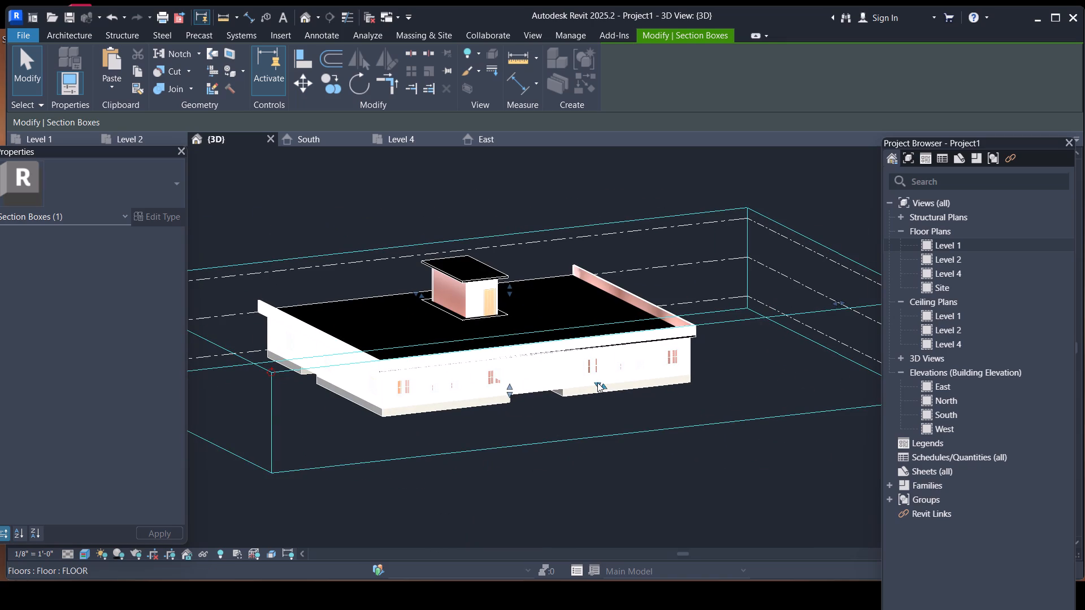
Move the section box's long front face into the building to cut open its outer row of rooms and inspect the ceilings from below.
drag(597, 382, 472, 320)
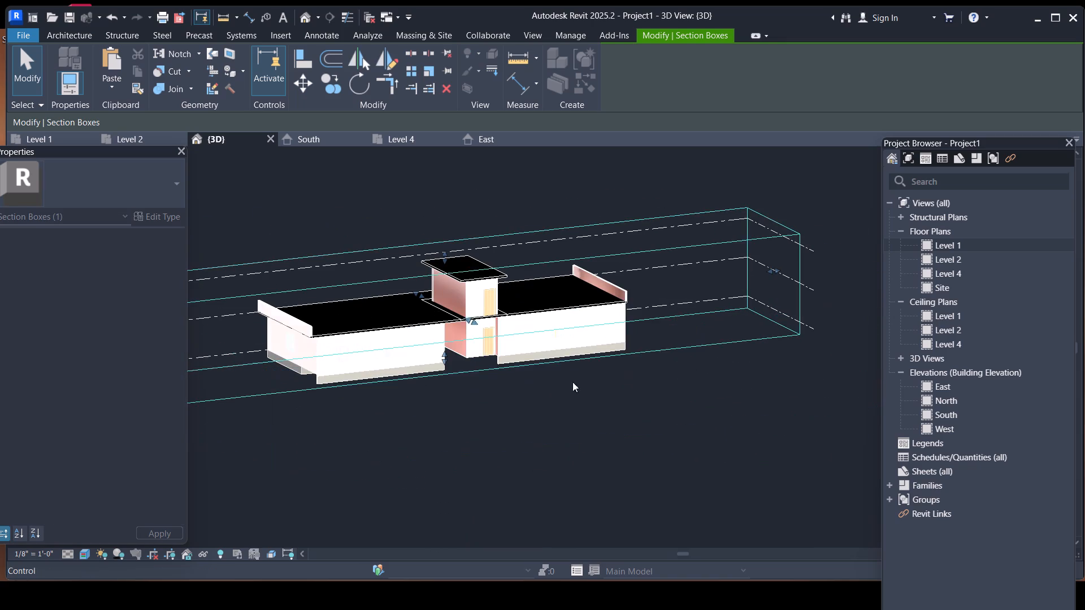
scroll(505, 360, up, 8)
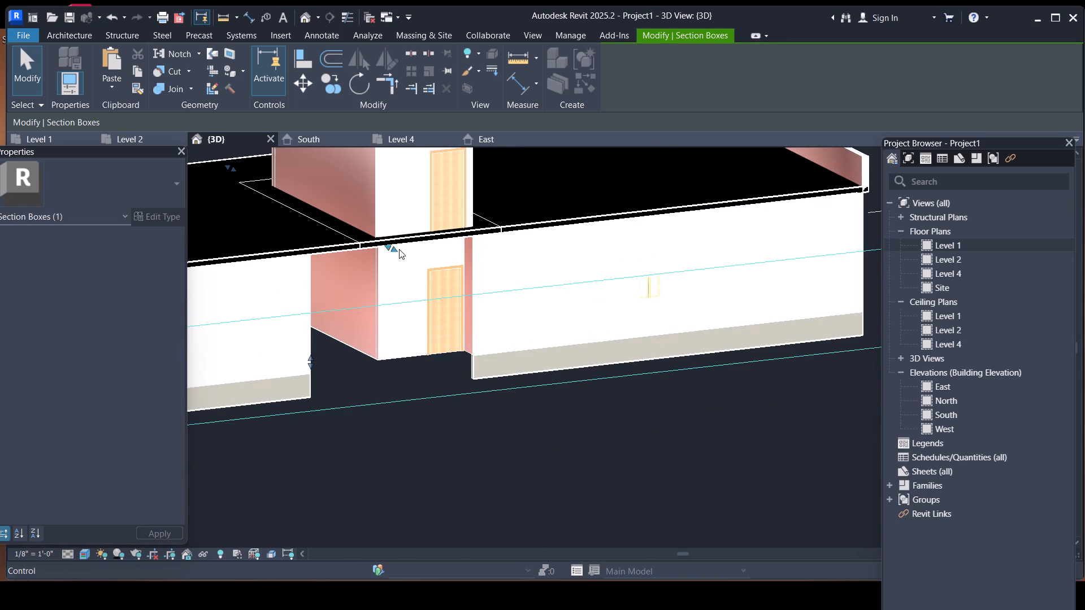
drag(396, 249, 491, 331)
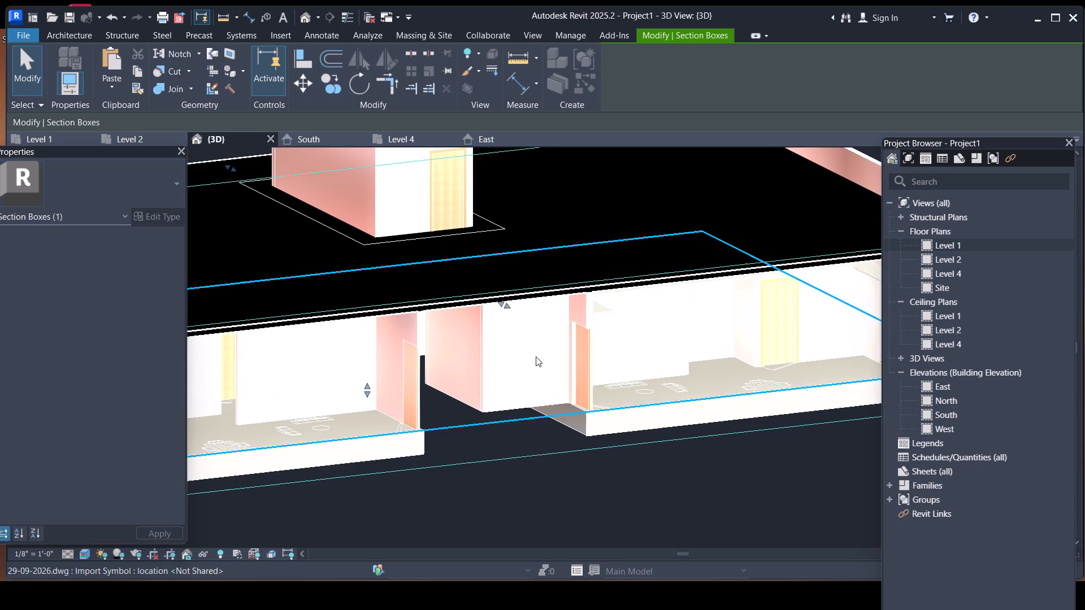
shift+middle_drag(610, 470, 562, 354)
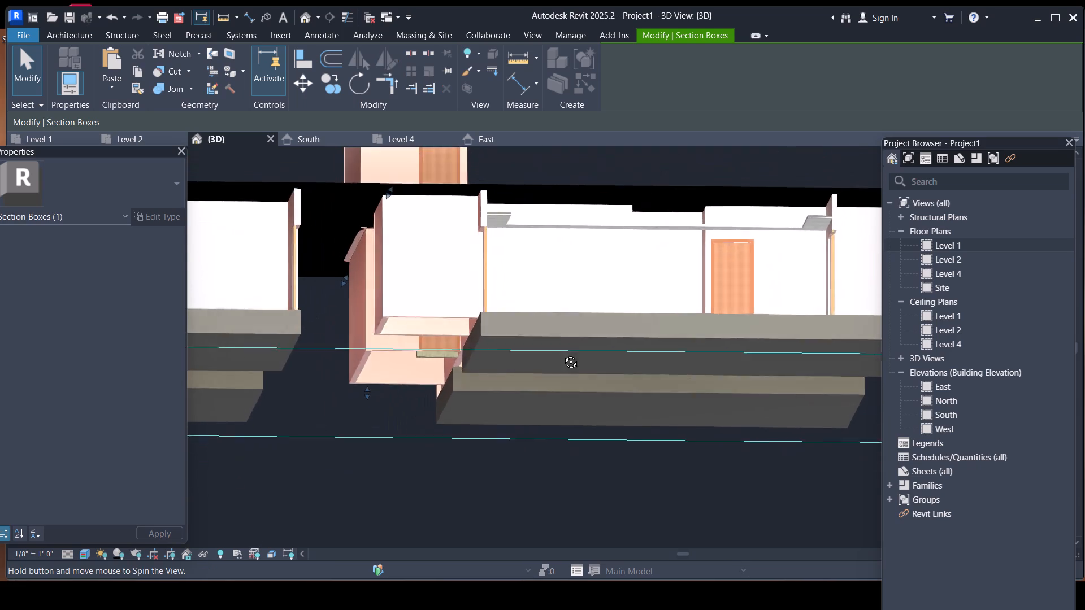
shift+middle_drag(562, 354, 526, 435)
scroll(547, 422, down, 6)
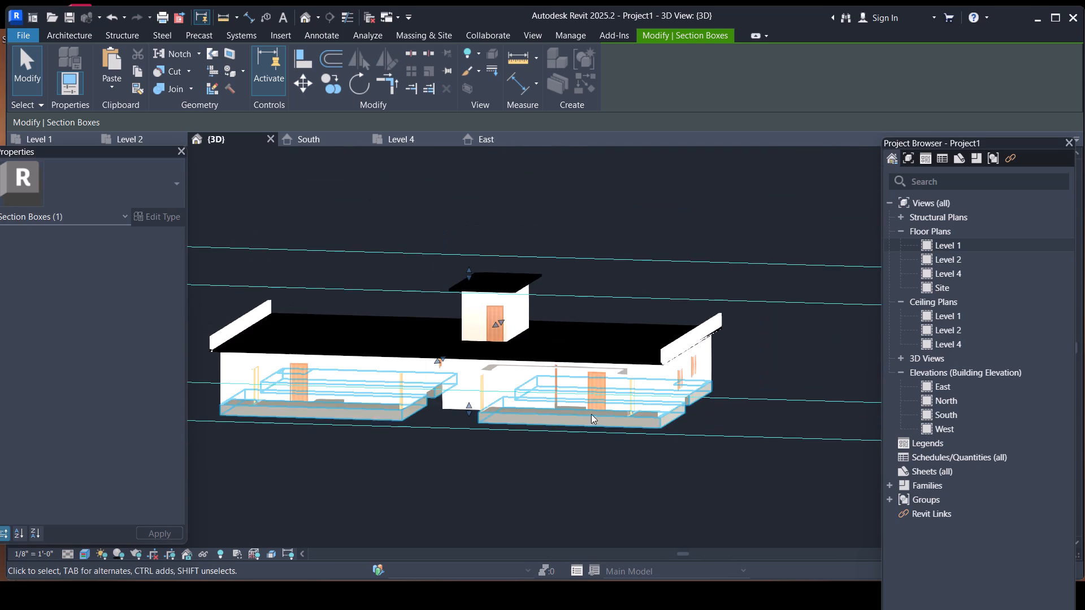
scroll(728, 399, down, 2)
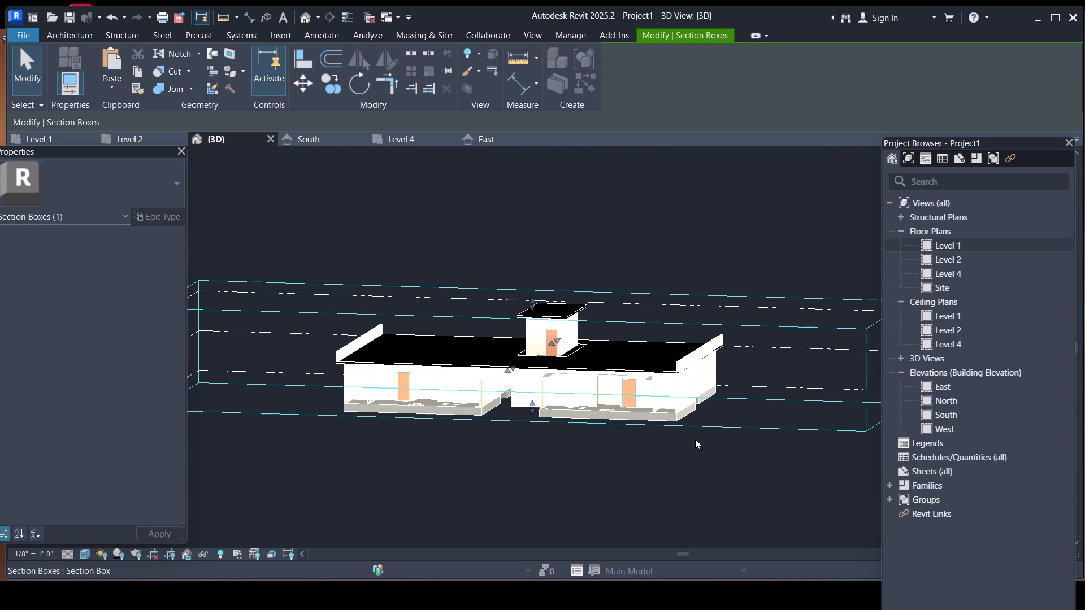
Pull the section box face on the building's opposite long side outward until it clears the outer wall.
shift+middle_drag(698, 481, 486, 497)
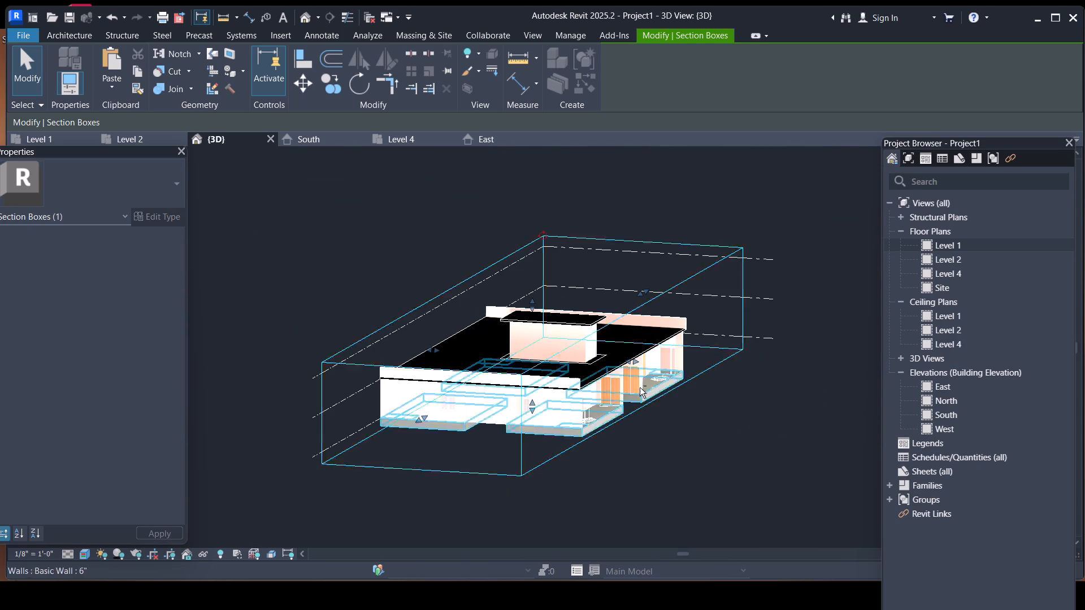
drag(633, 359, 748, 415)
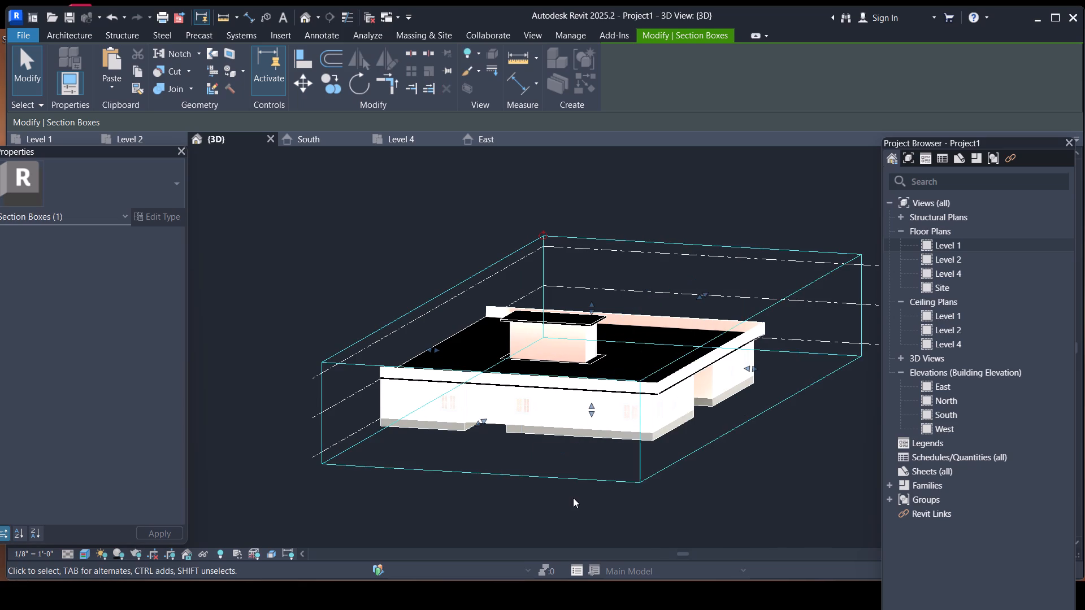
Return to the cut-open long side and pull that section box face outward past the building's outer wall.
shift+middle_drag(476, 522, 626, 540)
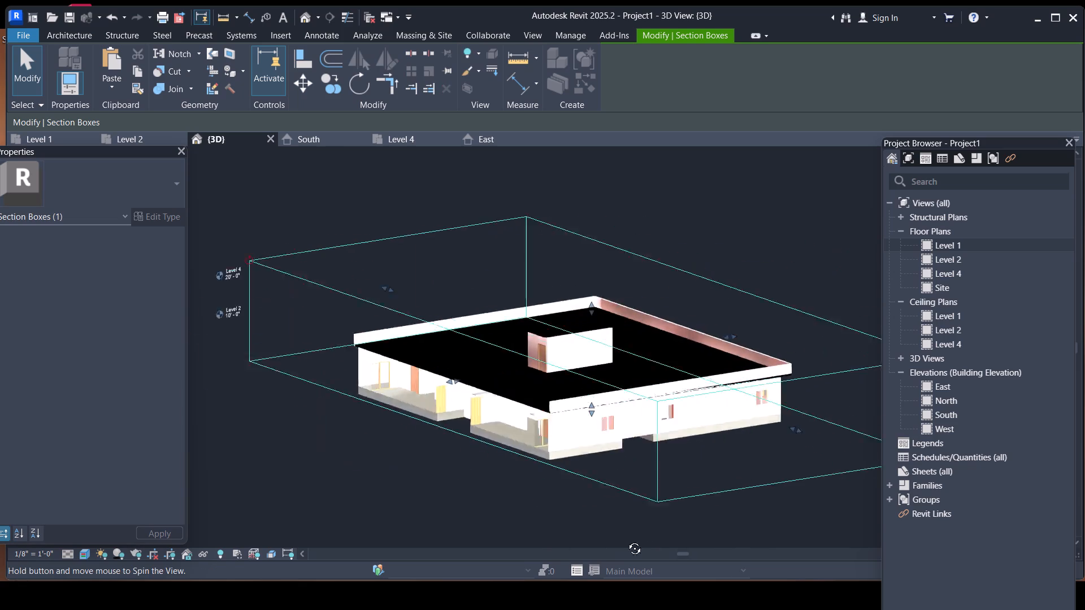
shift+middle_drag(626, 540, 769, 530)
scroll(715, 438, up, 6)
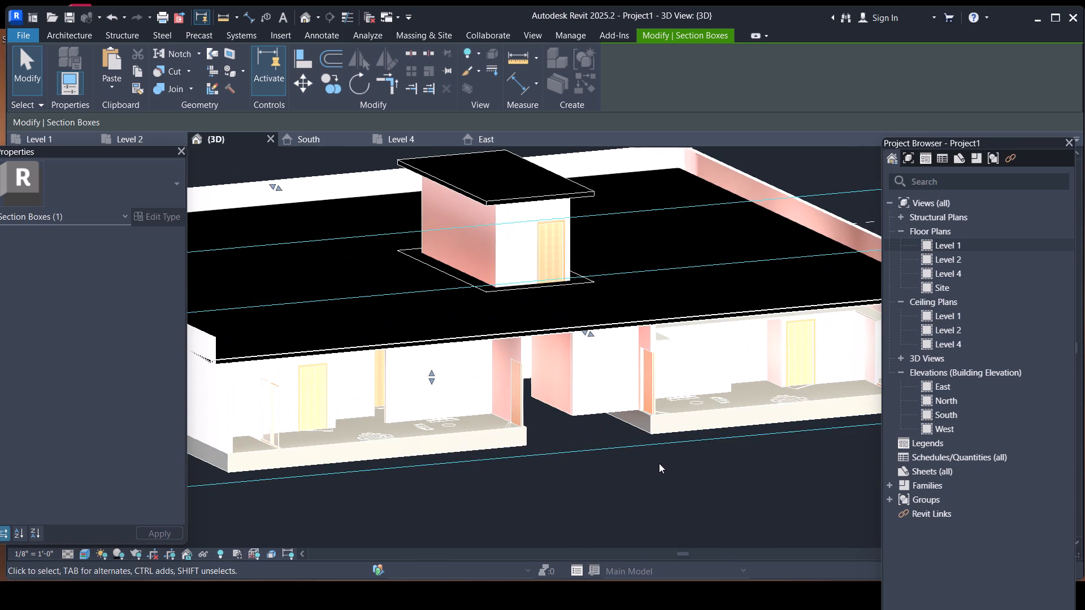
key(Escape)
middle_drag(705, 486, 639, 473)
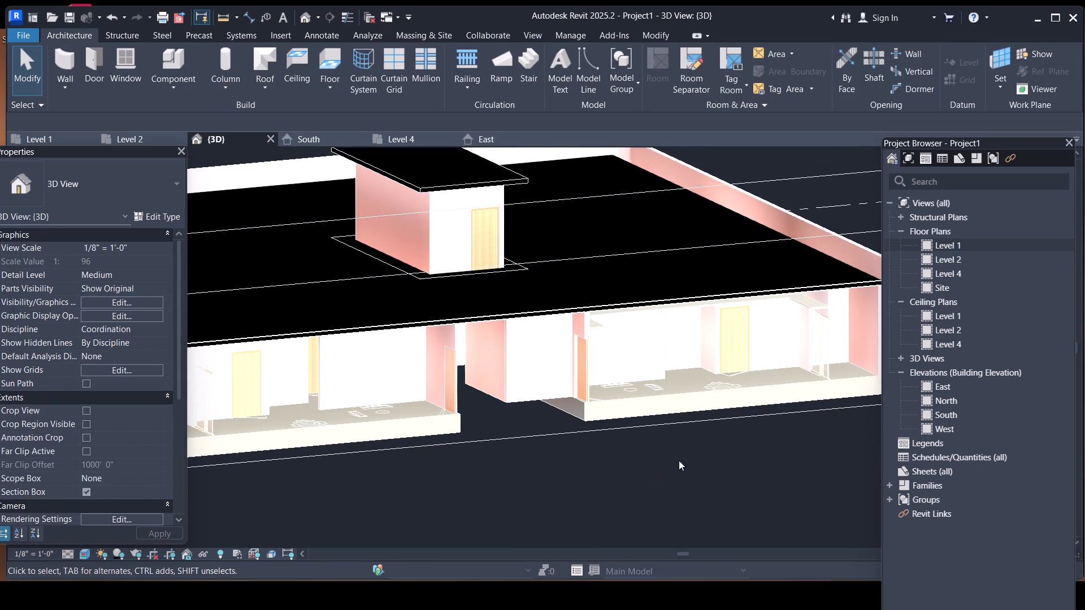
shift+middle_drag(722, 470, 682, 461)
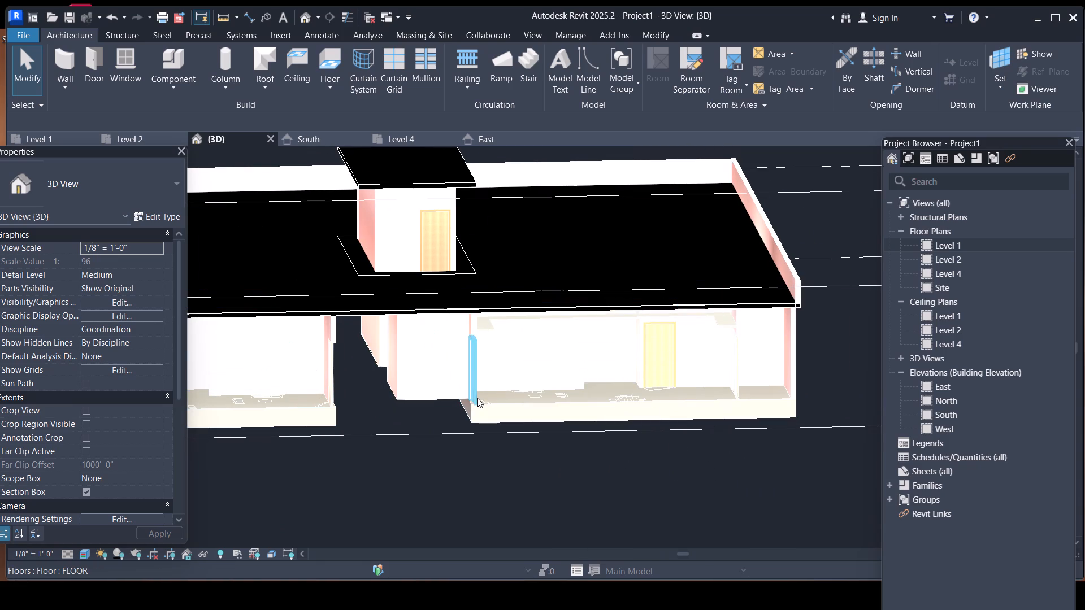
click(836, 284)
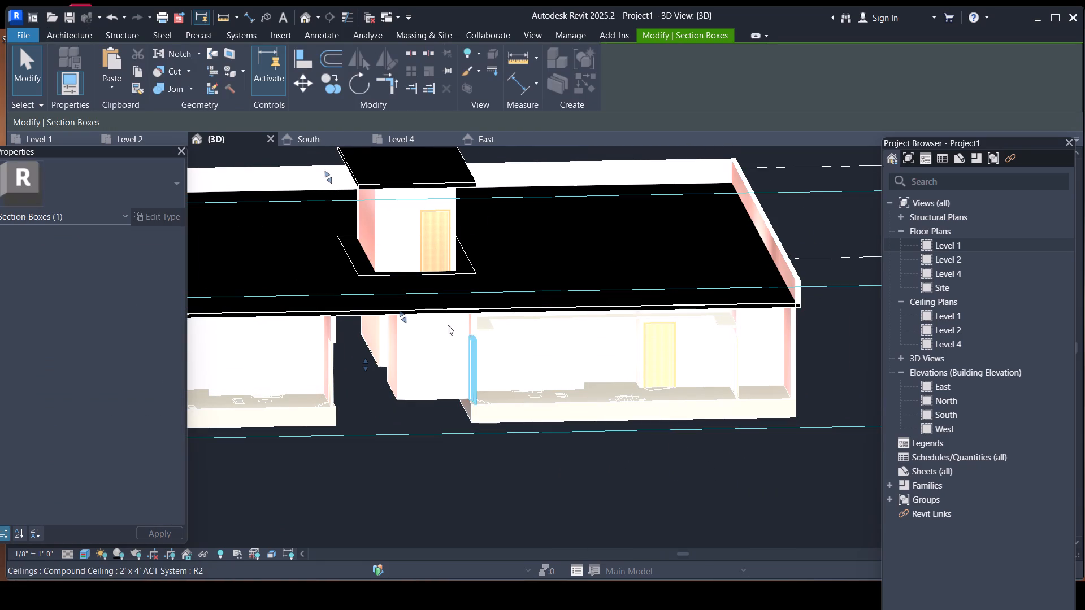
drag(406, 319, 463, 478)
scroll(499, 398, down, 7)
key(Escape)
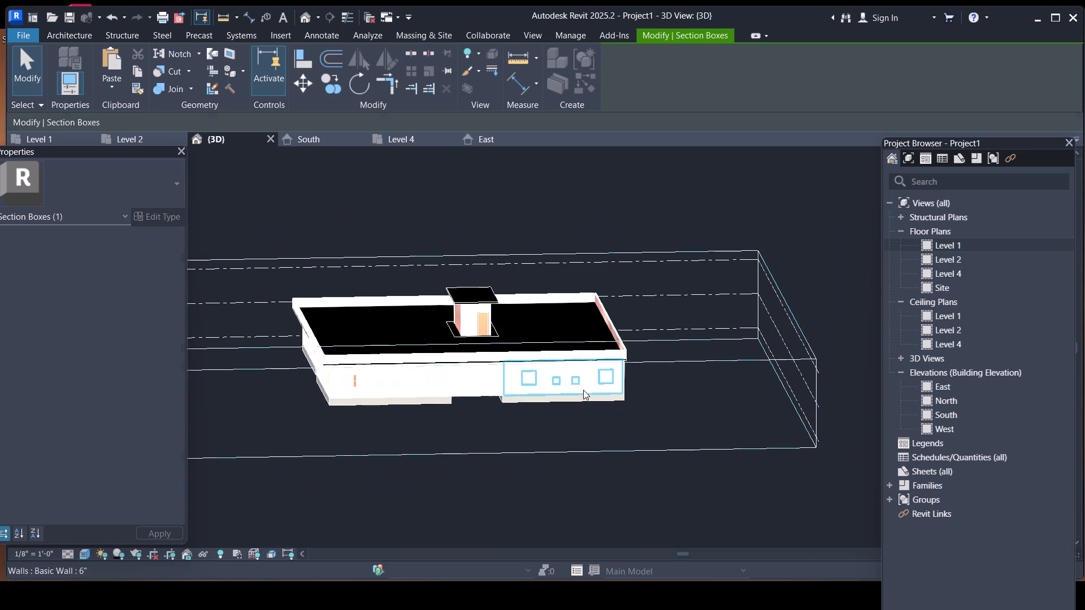
Push the same section box face deeper into the building, through the stair tower area, and view the cut rooms nearly face-on.
scroll(560, 383, up, 8)
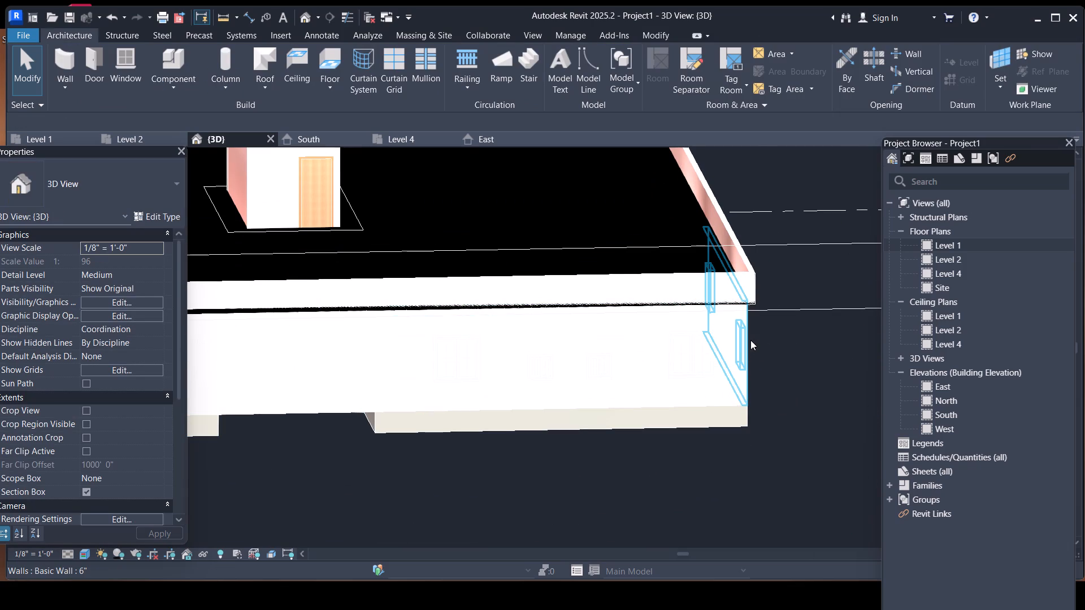
scroll(527, 371, down, 7)
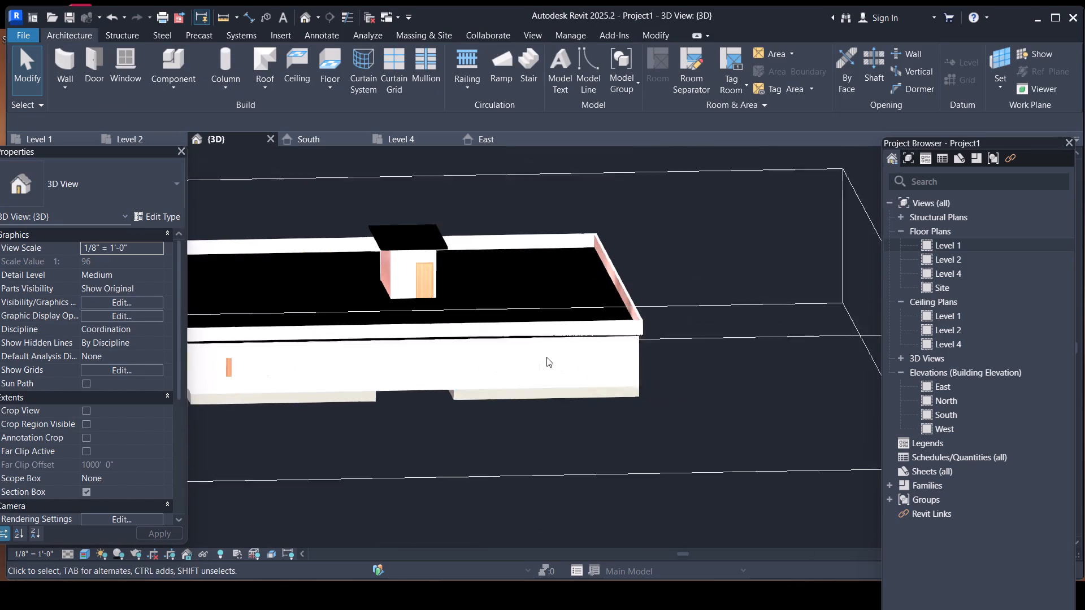
scroll(546, 357, down, 1)
click(622, 433)
drag(479, 386, 442, 328)
scroll(543, 326, up, 5)
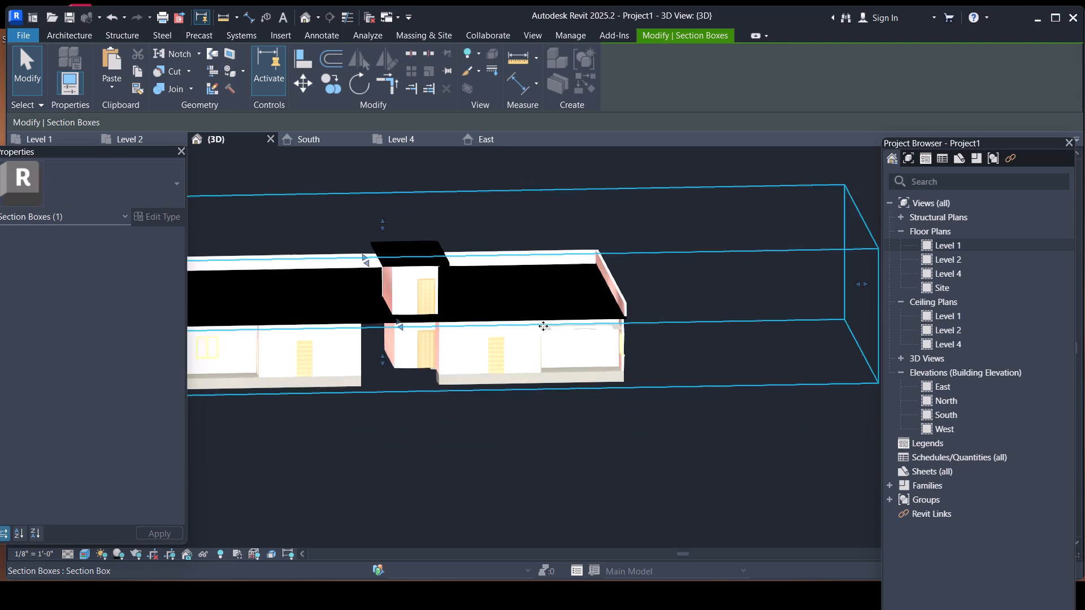
scroll(543, 326, up, 4)
middle_drag(620, 485, 612, 434)
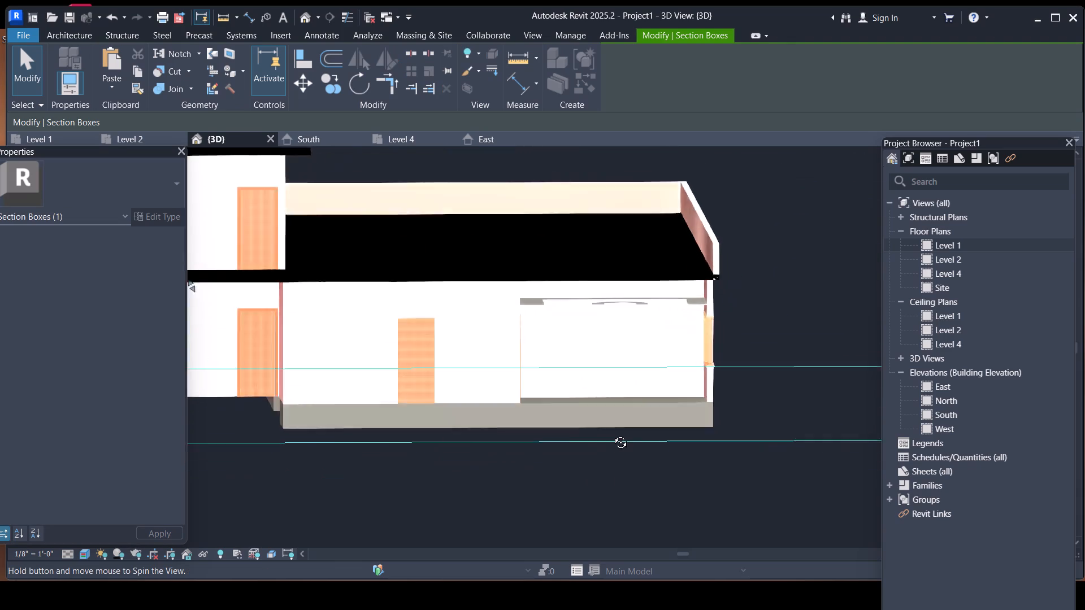
middle_drag(612, 434, 606, 439)
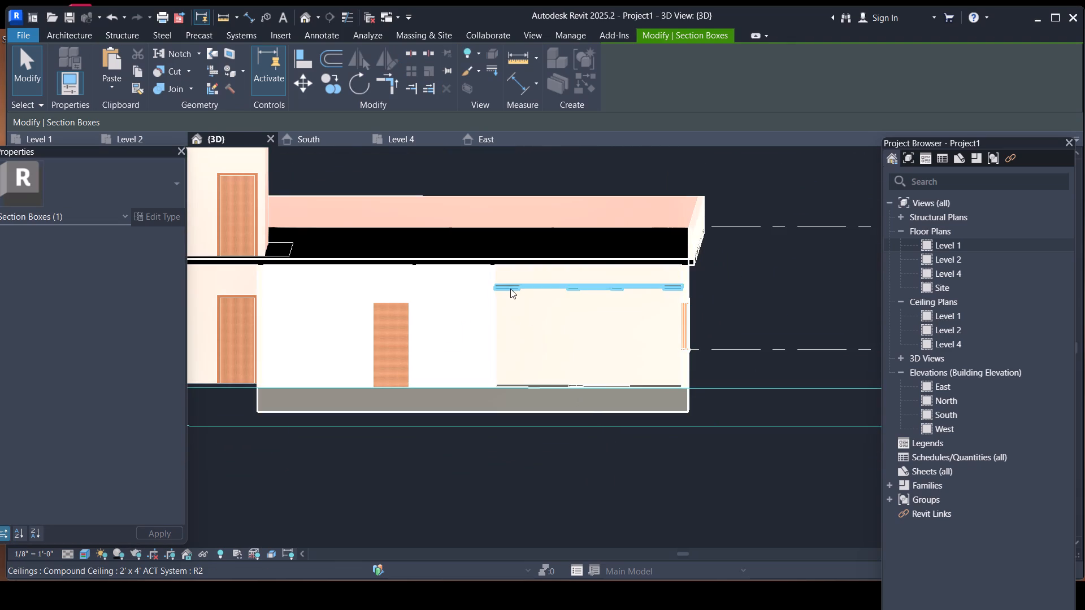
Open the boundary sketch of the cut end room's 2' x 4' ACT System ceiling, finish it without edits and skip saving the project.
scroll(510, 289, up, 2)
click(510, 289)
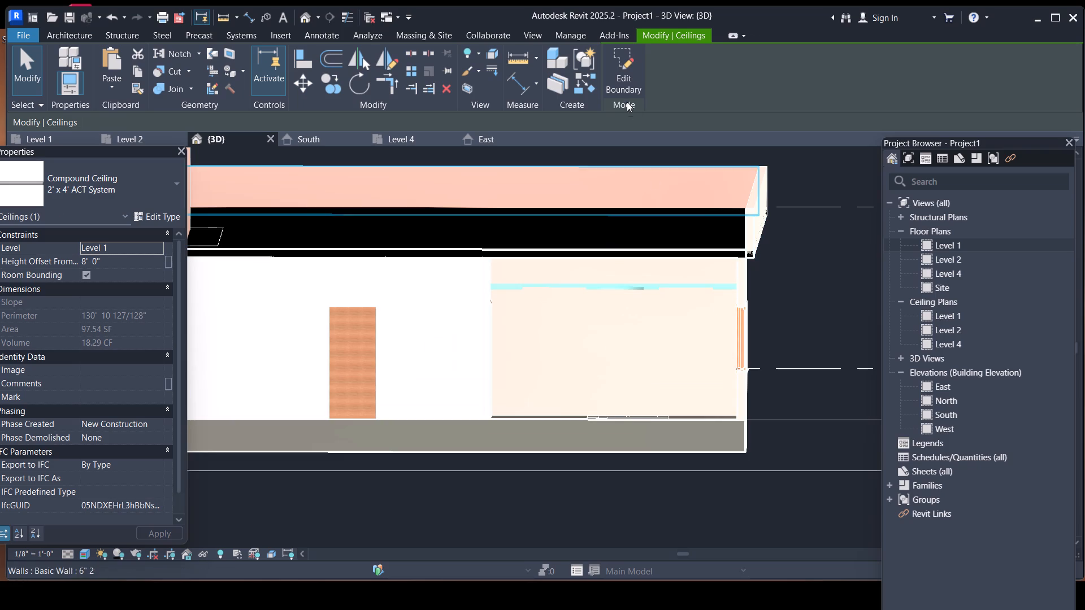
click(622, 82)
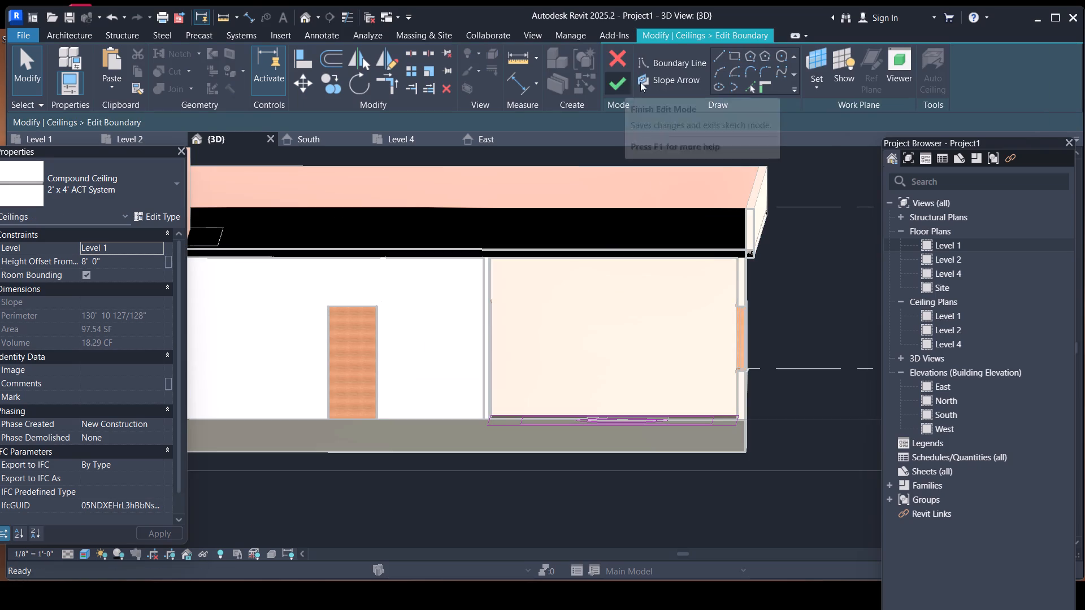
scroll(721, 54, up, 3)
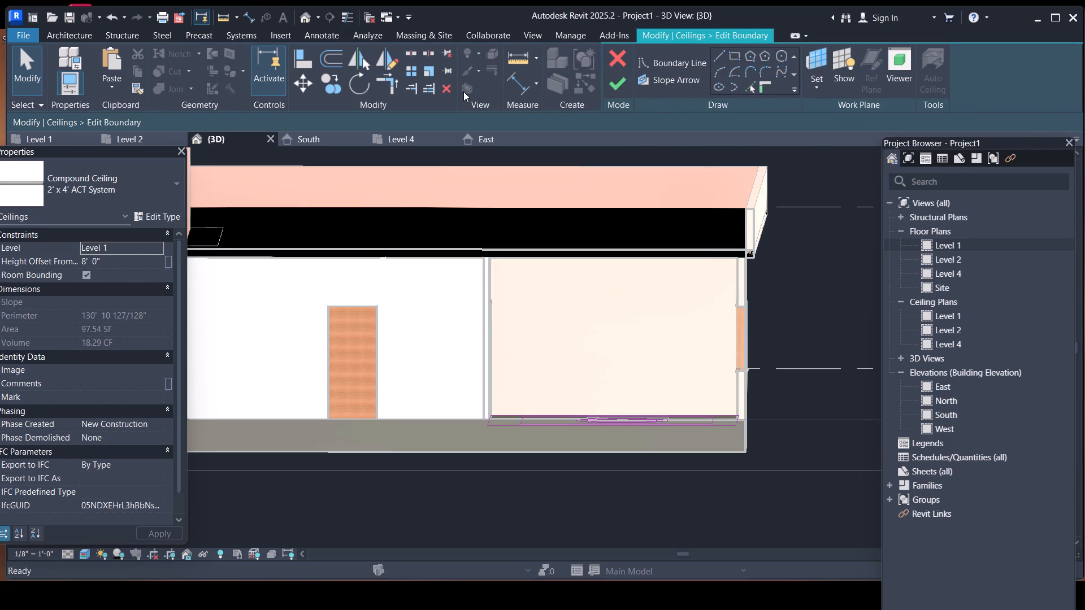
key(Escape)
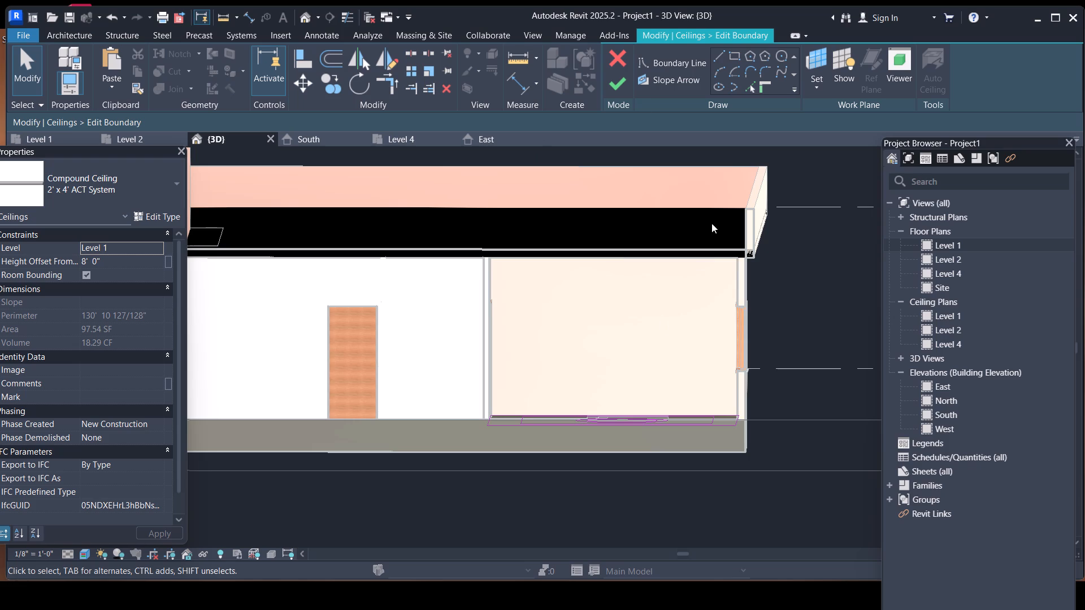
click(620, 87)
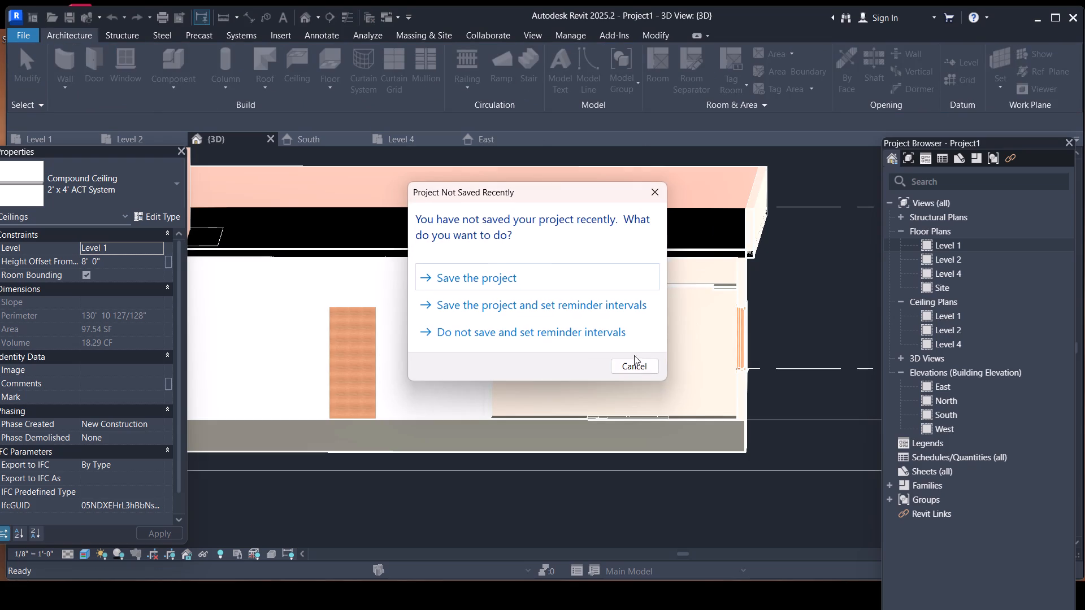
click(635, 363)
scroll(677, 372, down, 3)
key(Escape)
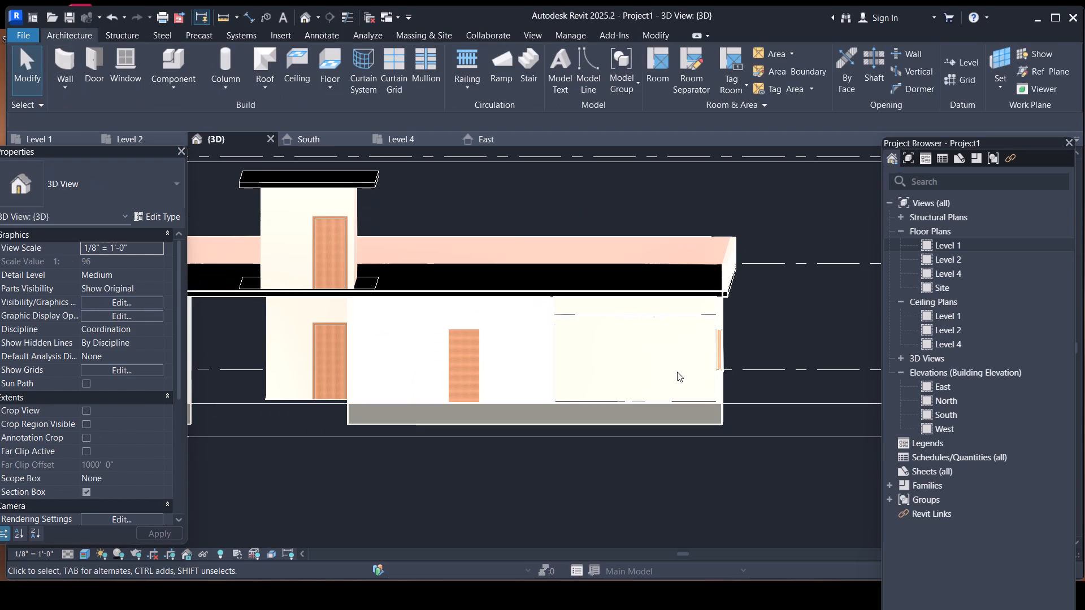
Pull the cutting face of the section box back out beyond the outer wall to enclose the whole building.
scroll(678, 359, down, 4)
click(748, 397)
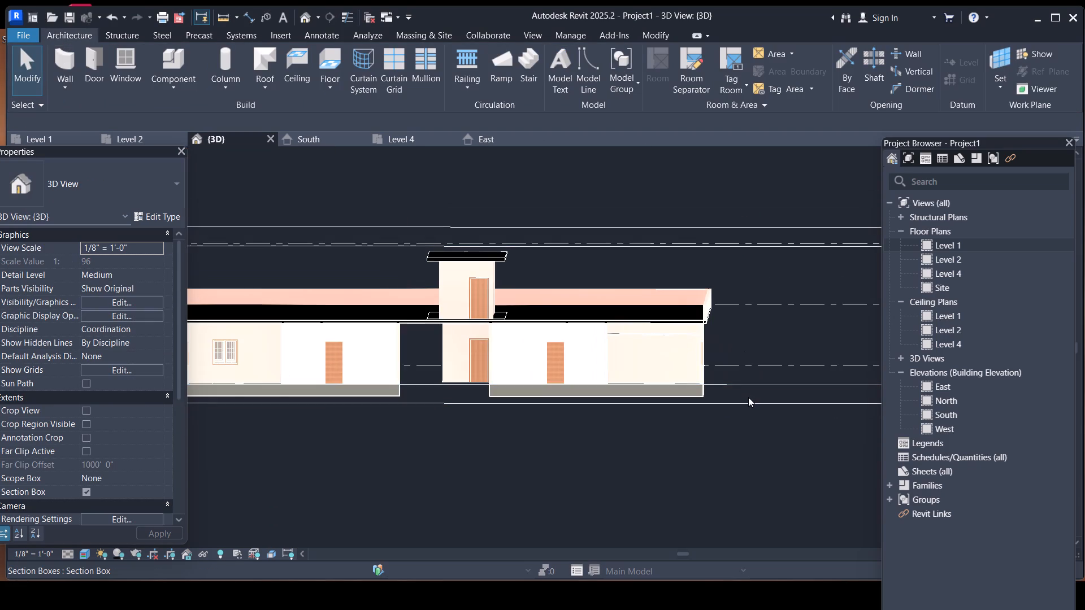
click(748, 404)
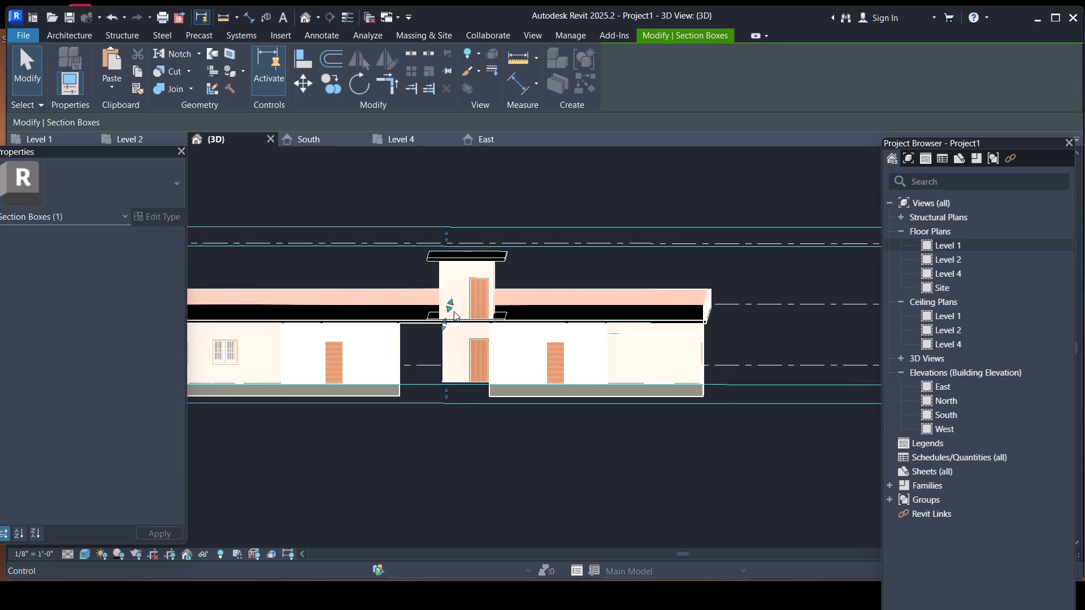
drag(442, 326, 388, 451)
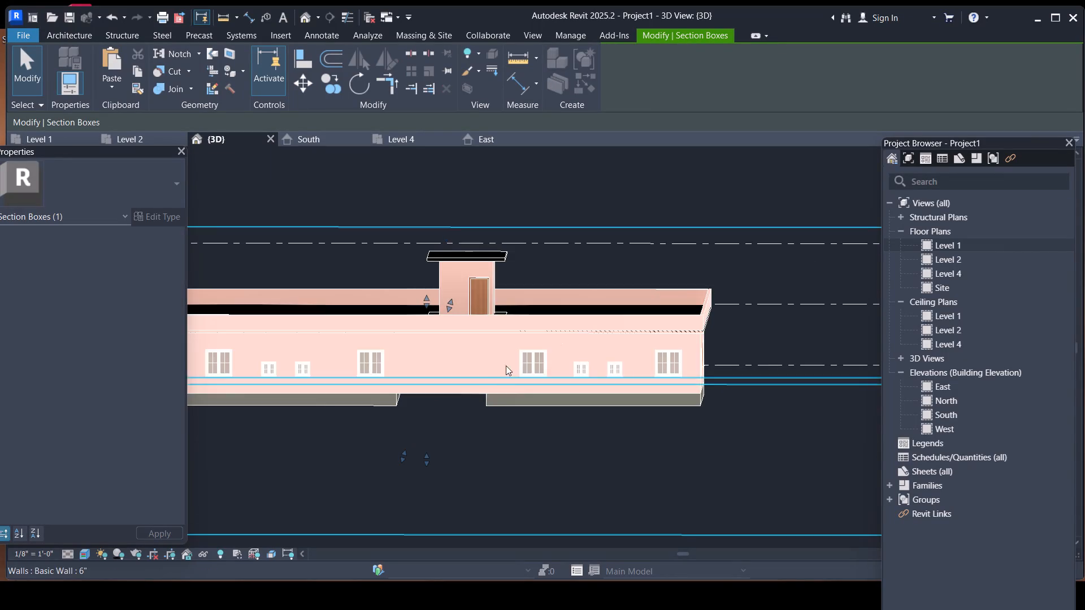
scroll(536, 342, down, 7)
key(Escape)
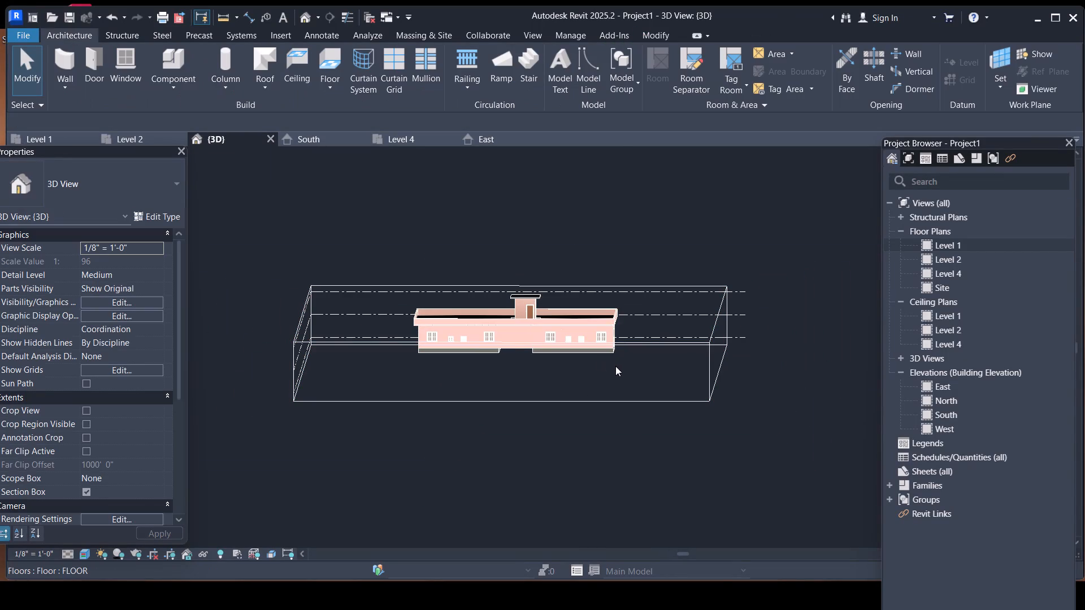
Examine the whole building's exterior, including its roof, windows and outer corner, from several angles and distances.
shift+middle_drag(602, 356, 601, 443)
key(Escape)
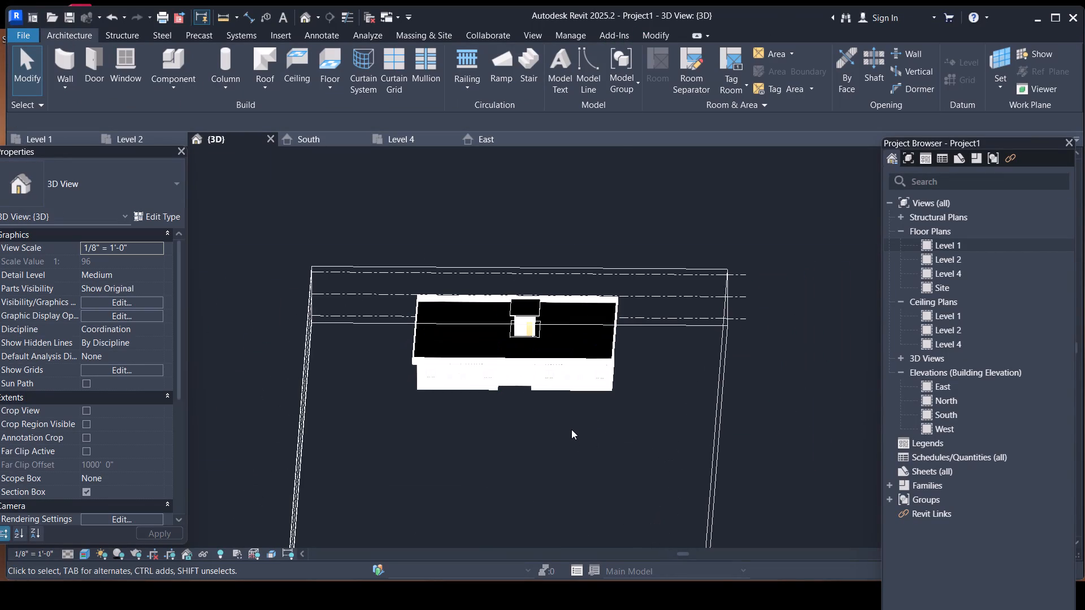
shift+middle_drag(495, 421, 602, 369)
scroll(555, 356, up, 2)
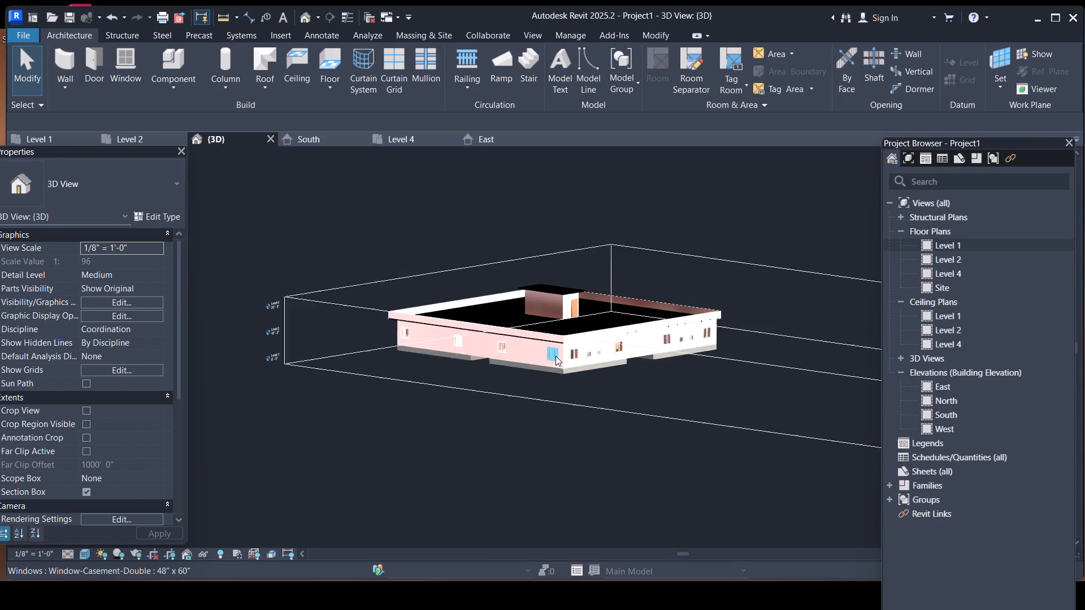
scroll(555, 356, up, 7)
middle_drag(545, 439, 608, 453)
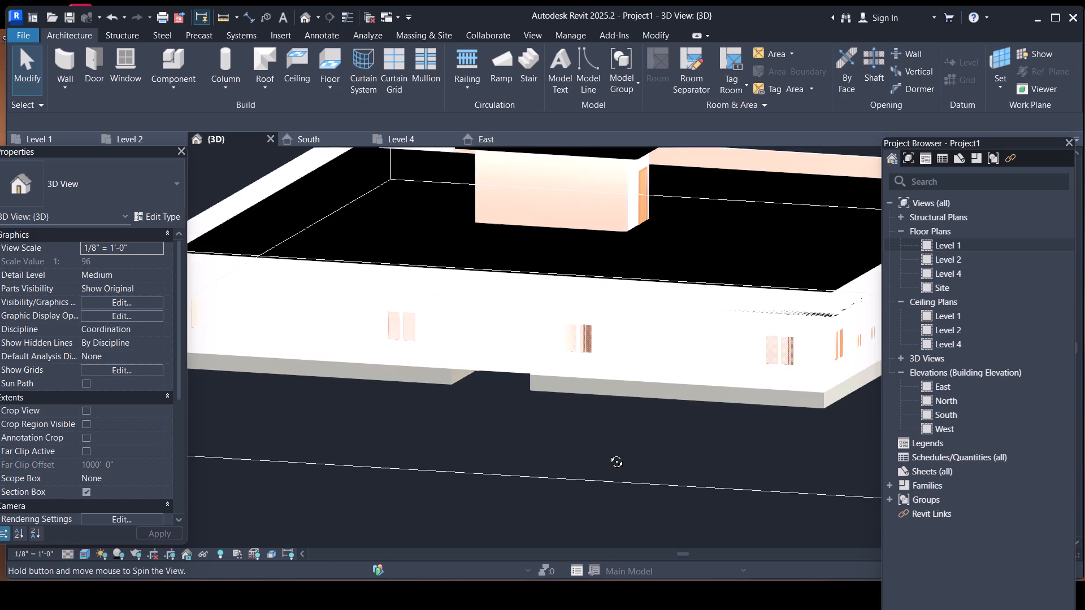
middle_drag(608, 453, 554, 439)
scroll(556, 426, up, 2)
scroll(596, 395, down, 1)
shift+middle_drag(607, 440, 606, 438)
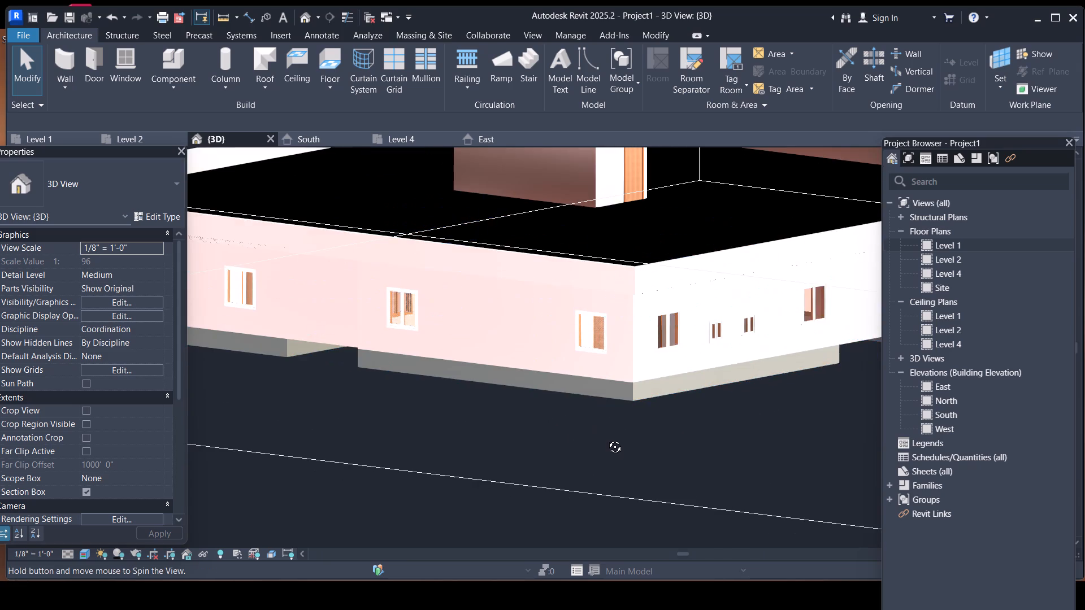
shift+middle_drag(606, 438, 604, 412)
scroll(615, 398, down, 5)
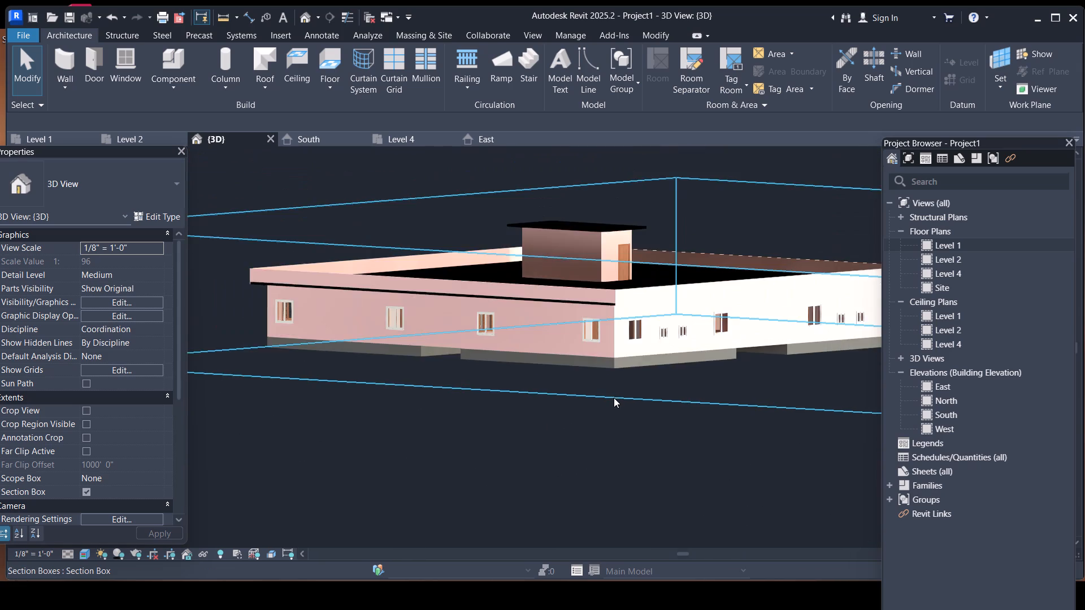
scroll(614, 398, down, 2)
shift+middle_drag(678, 399, 636, 400)
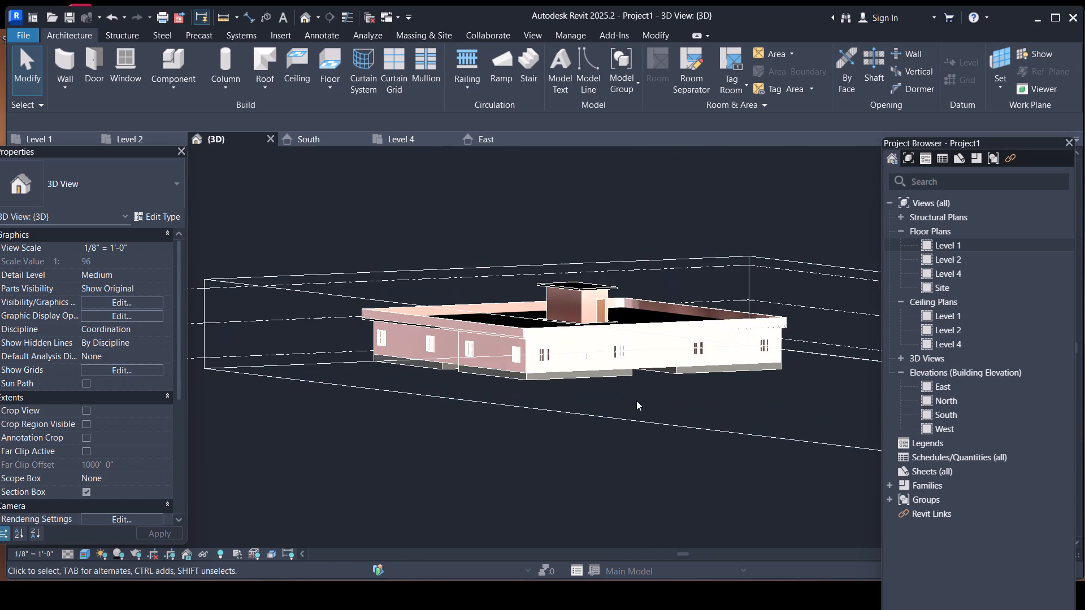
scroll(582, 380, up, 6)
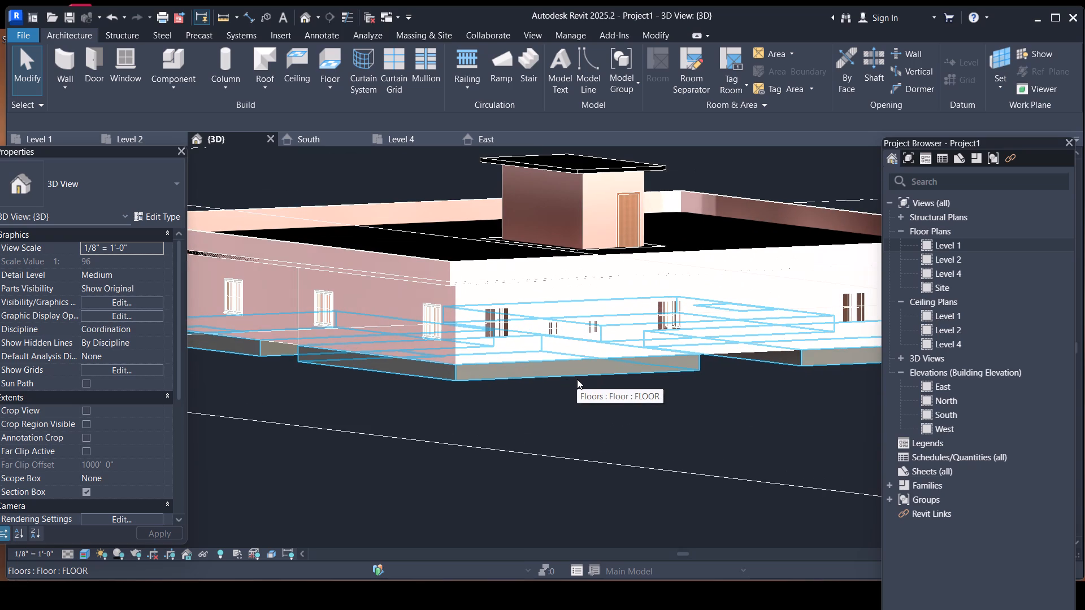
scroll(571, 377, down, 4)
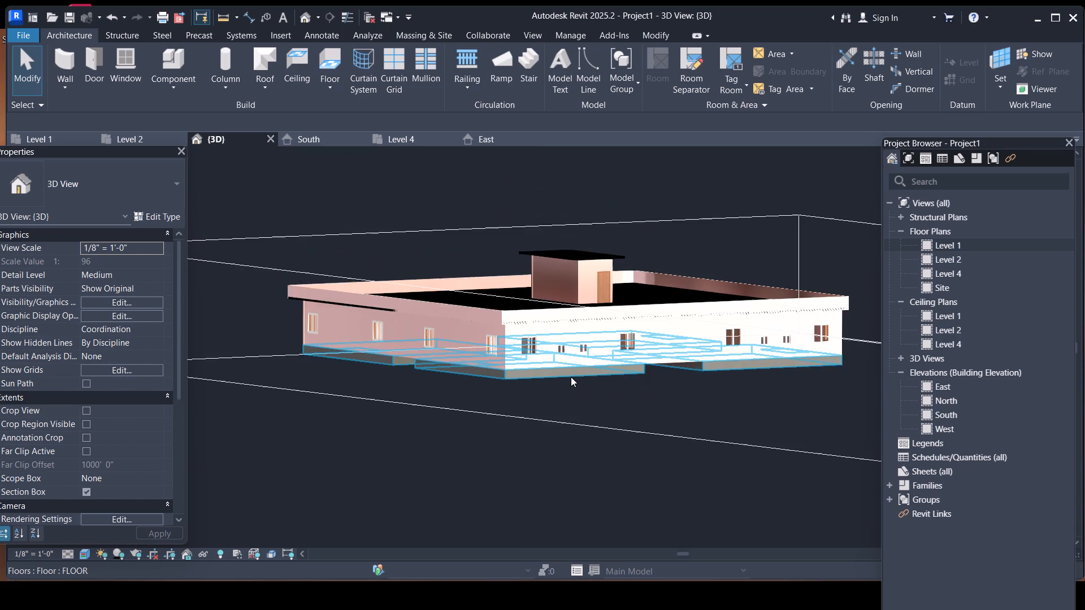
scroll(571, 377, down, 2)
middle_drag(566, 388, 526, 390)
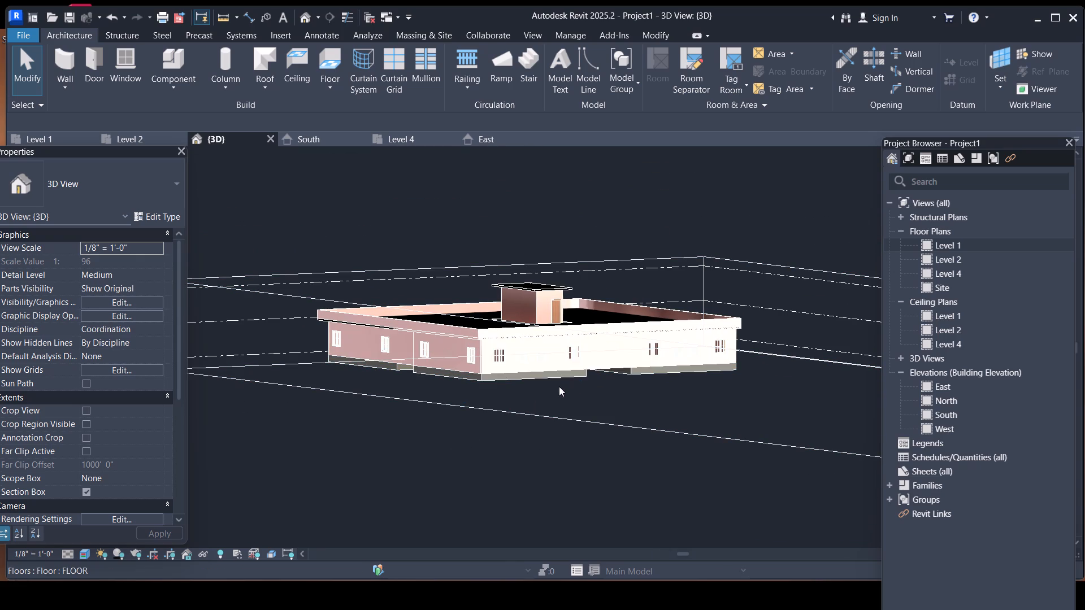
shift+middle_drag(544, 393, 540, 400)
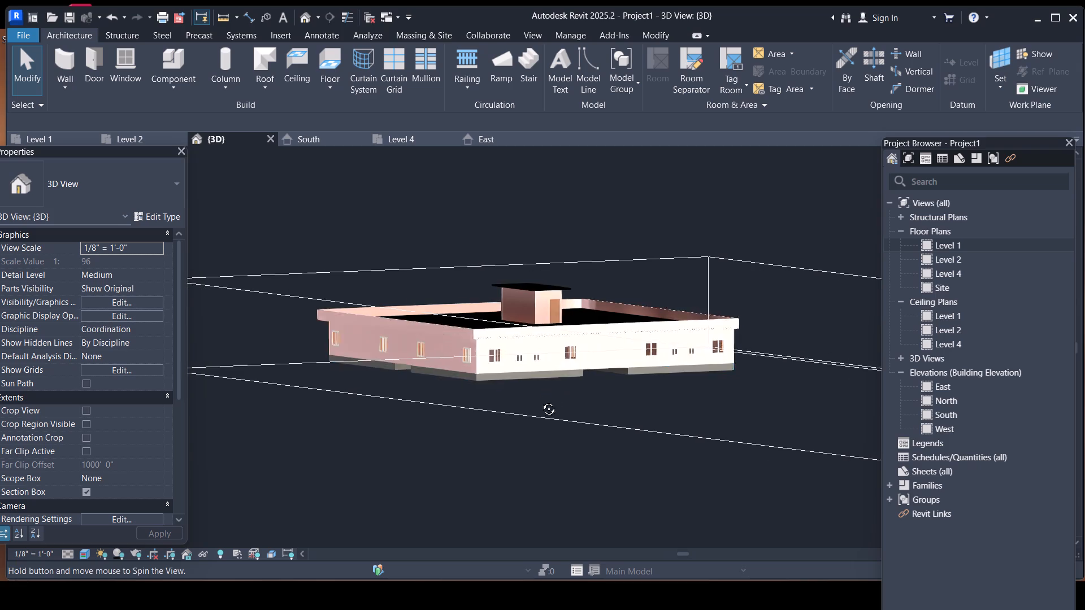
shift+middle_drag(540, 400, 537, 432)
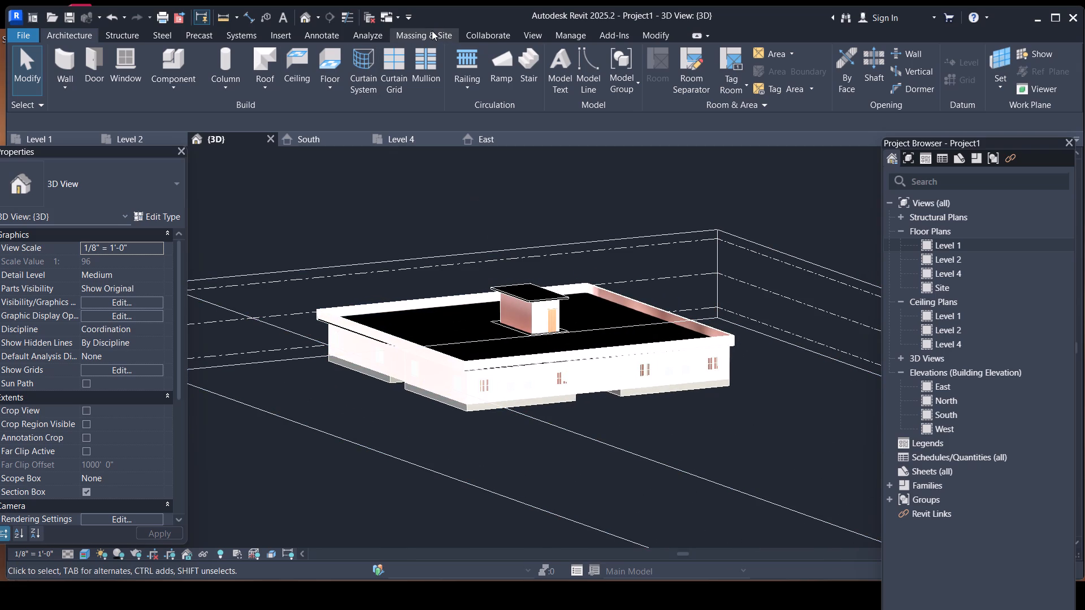
Create a Grassland - 16" toposolid on Level 1 from a rectangular boundary about 140' by 124' surrounding the whole building.
click(432, 30)
click(415, 77)
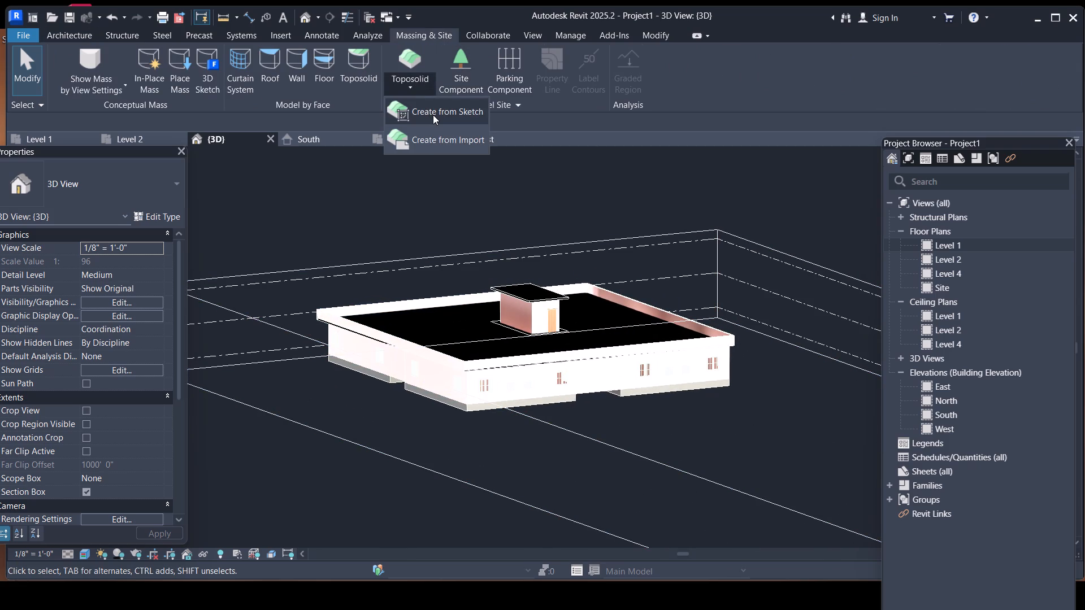
click(433, 115)
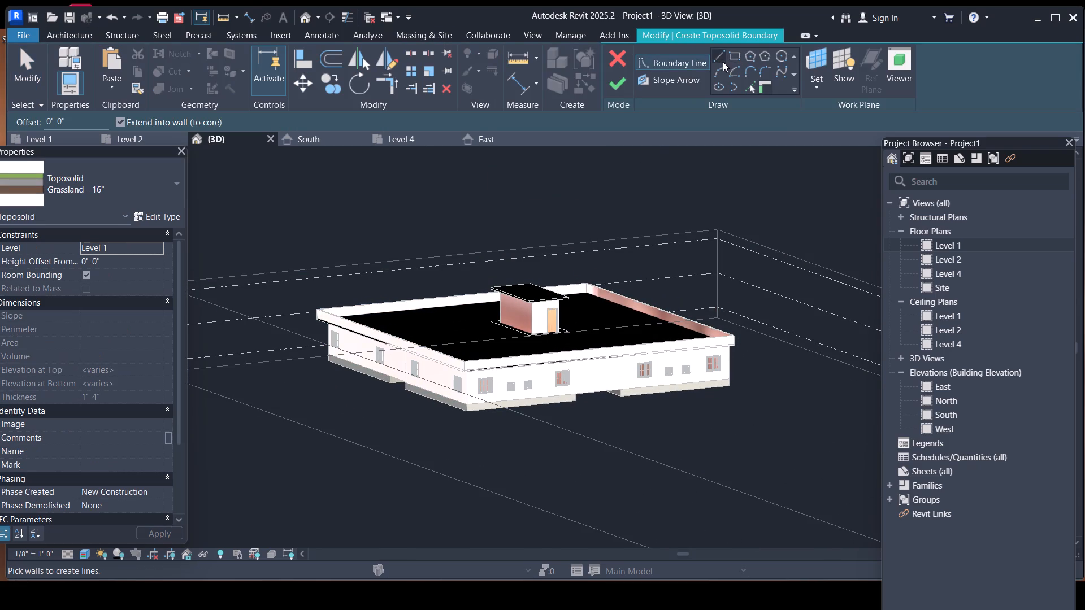
click(736, 54)
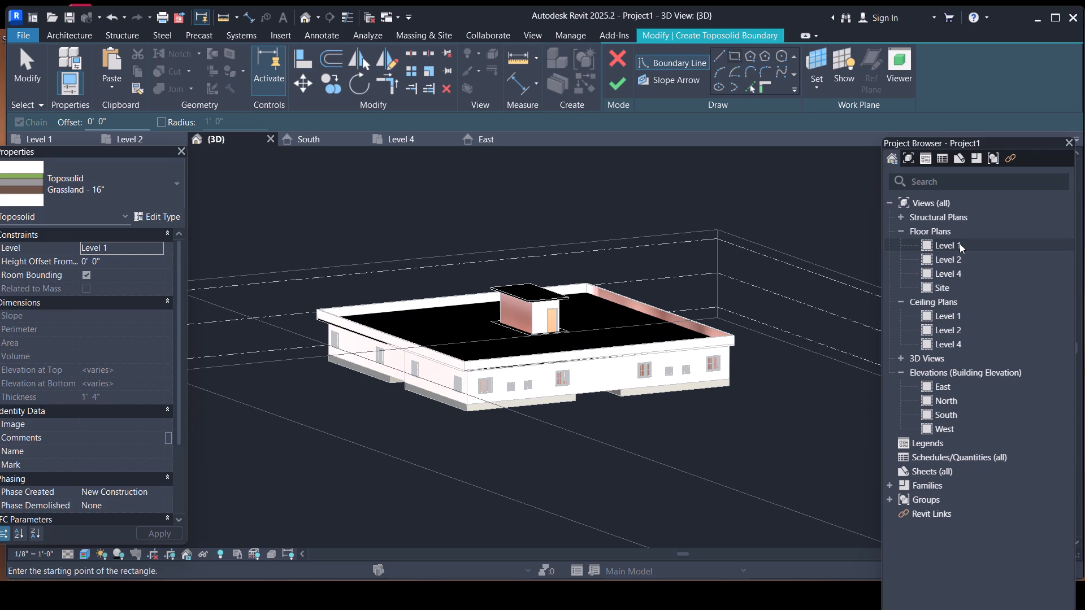
double_click(960, 243)
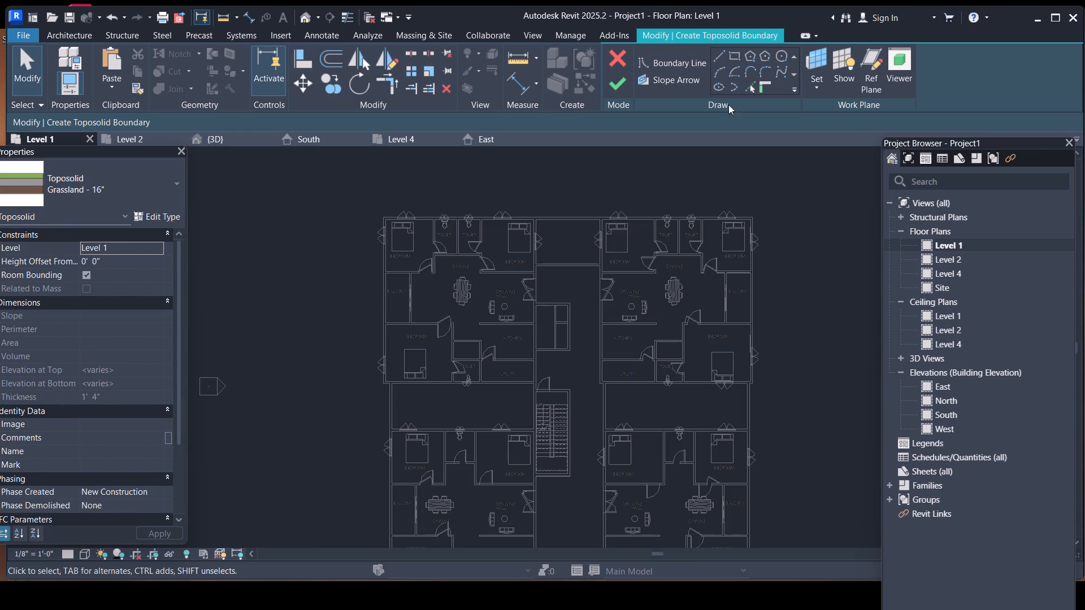
click(735, 60)
scroll(799, 190, down, 4)
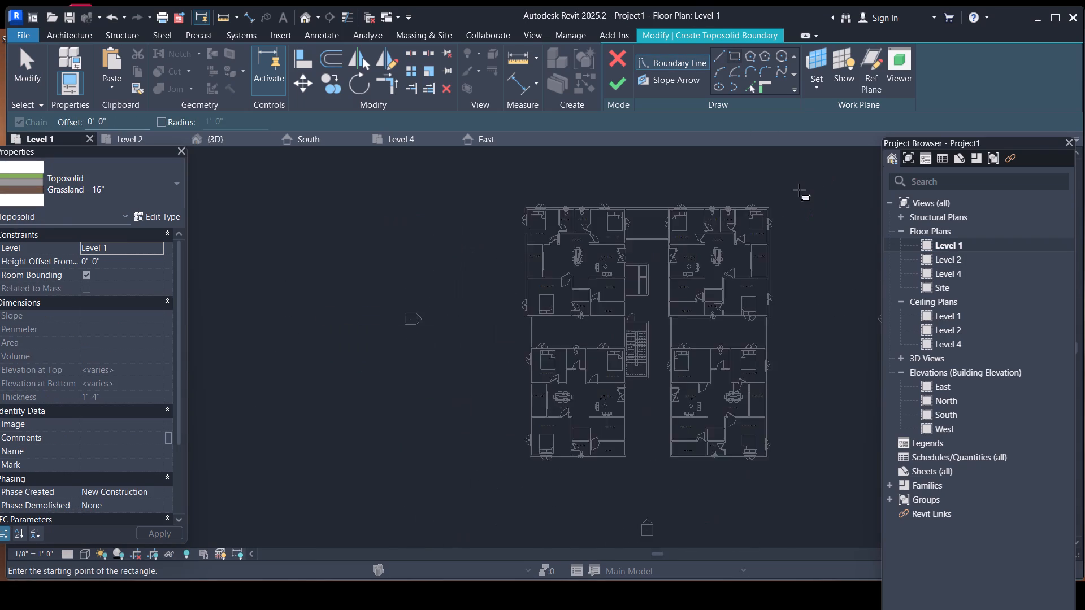
scroll(799, 190, down, 3)
middle_drag(821, 204, 633, 224)
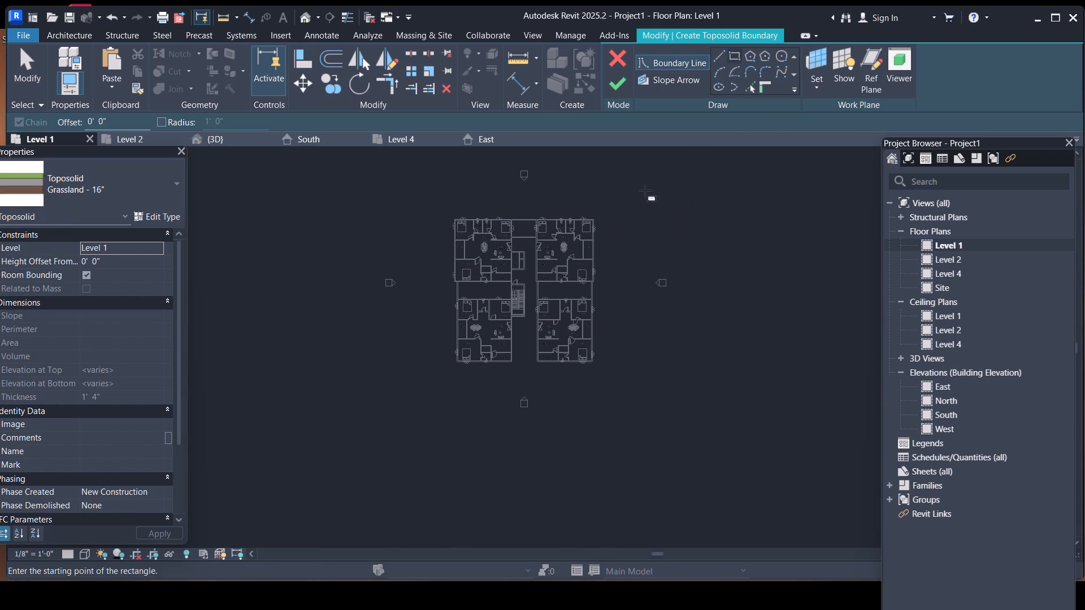
click(645, 190)
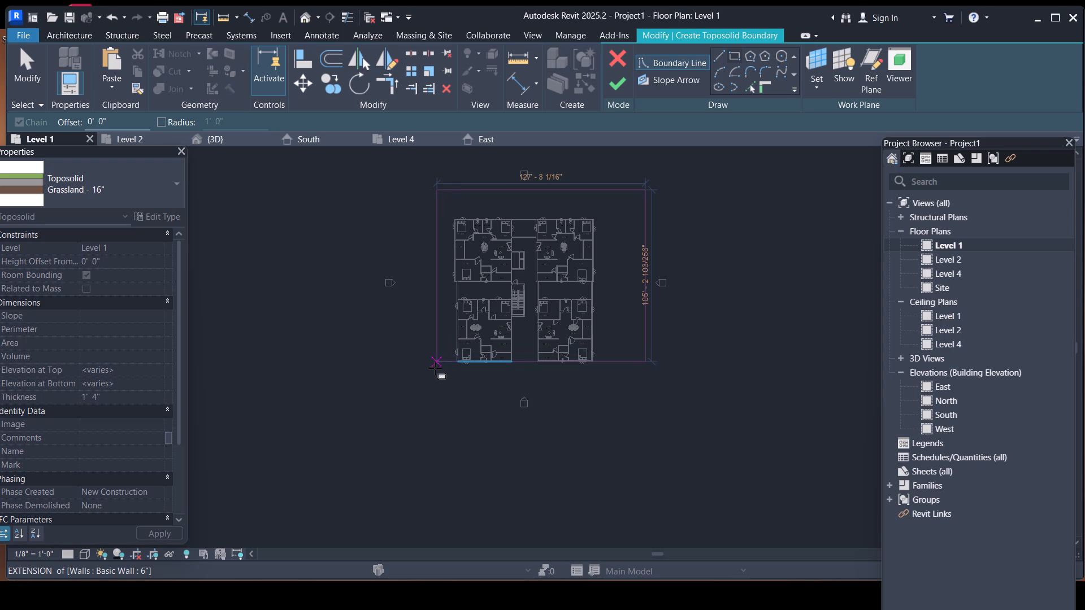
click(420, 393)
click(614, 87)
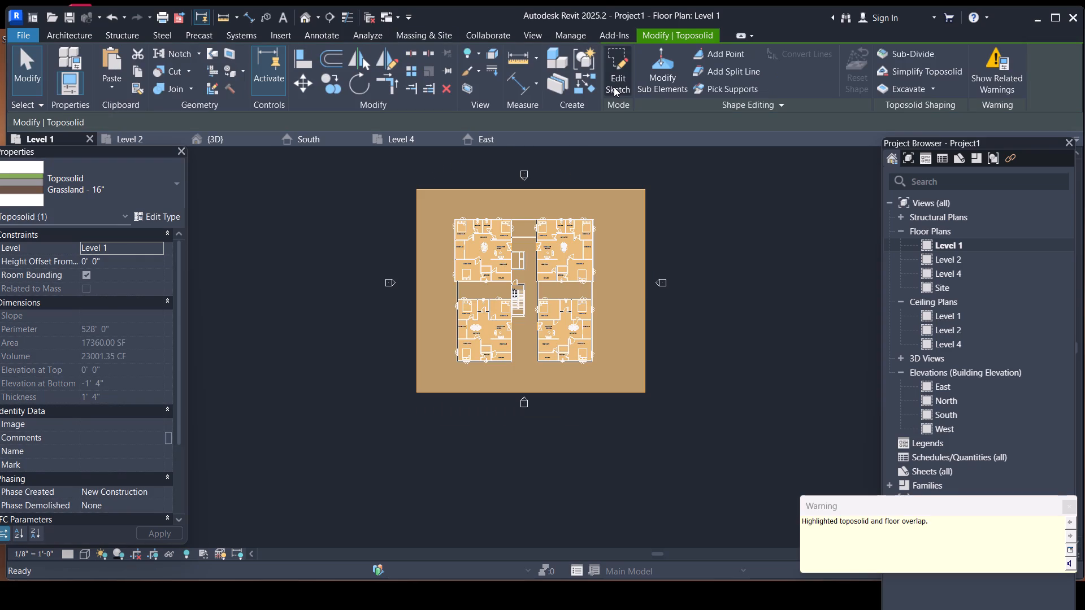
click(1070, 508)
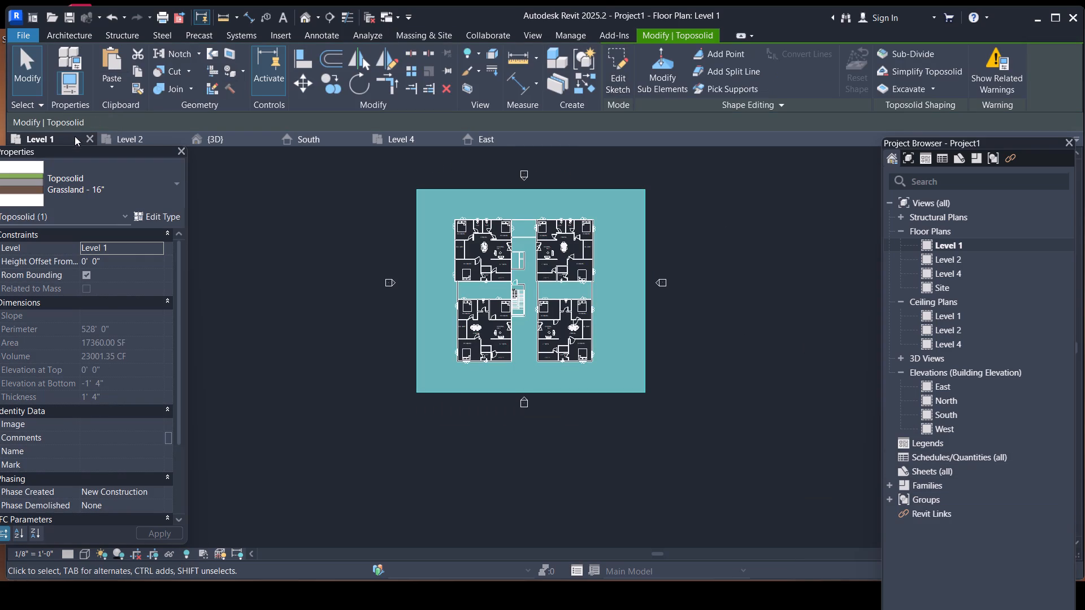
Examine in 3D how the new grass toposolid meets the building's outer walls, from a distance and close up.
double_click(229, 136)
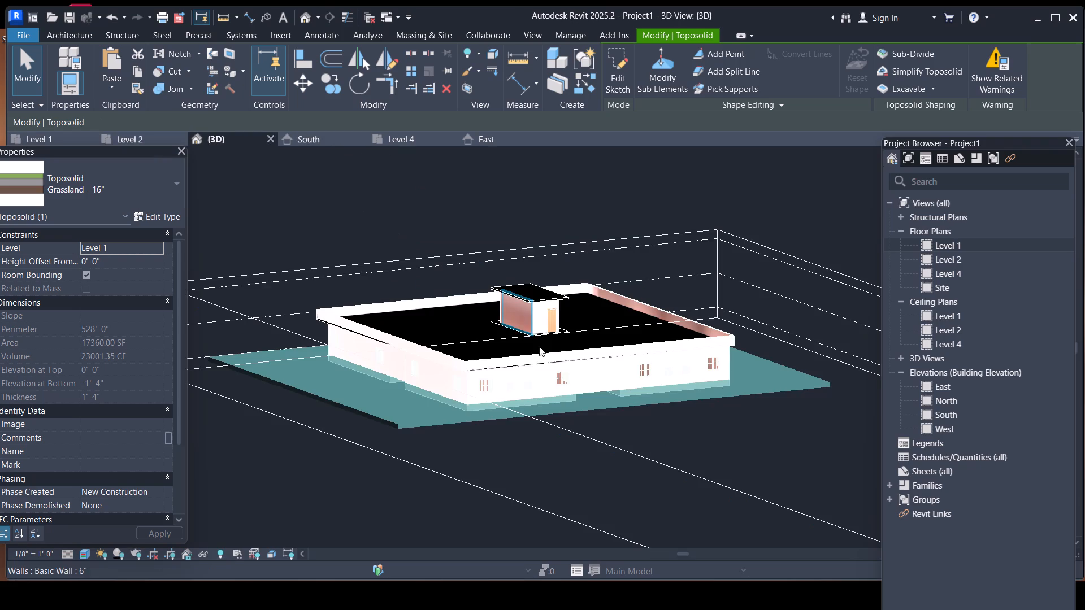
key(Escape)
scroll(523, 417, up, 10)
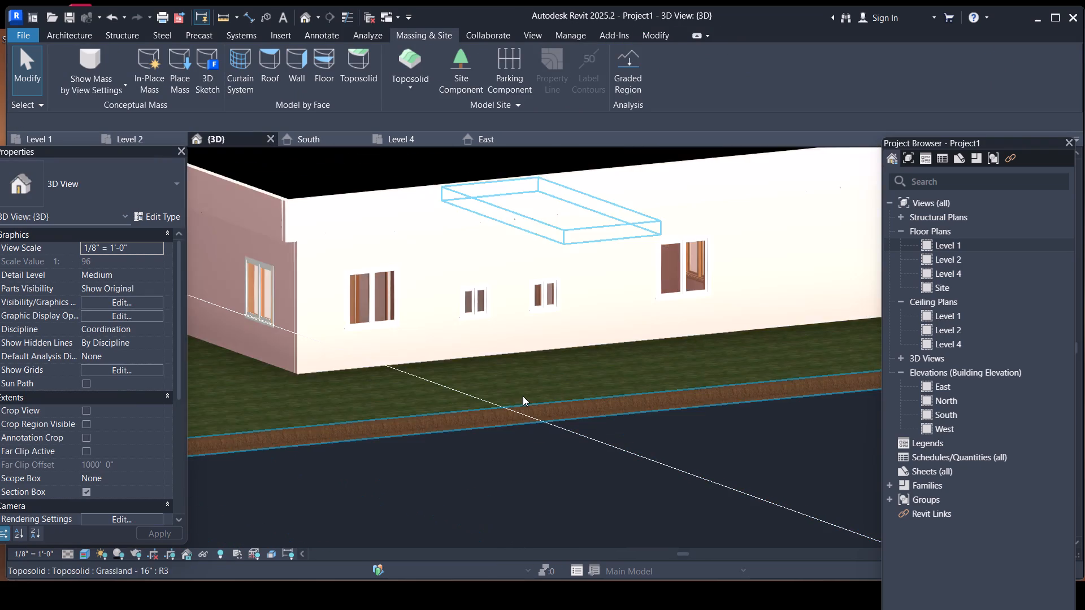
scroll(523, 395, down, 6)
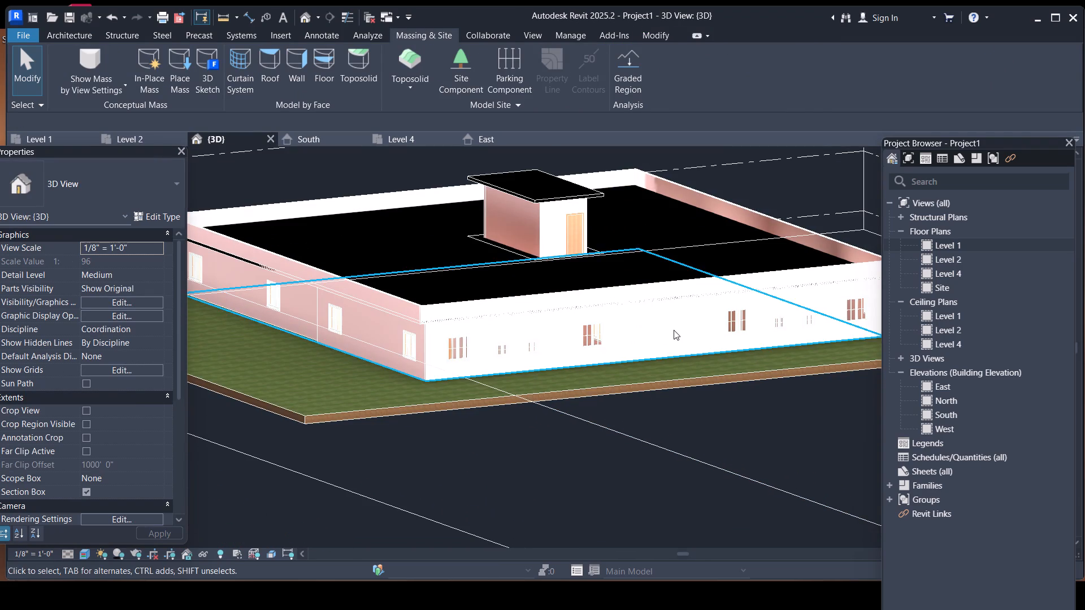
scroll(674, 330, down, 1)
shift+middle_drag(734, 359, 636, 368)
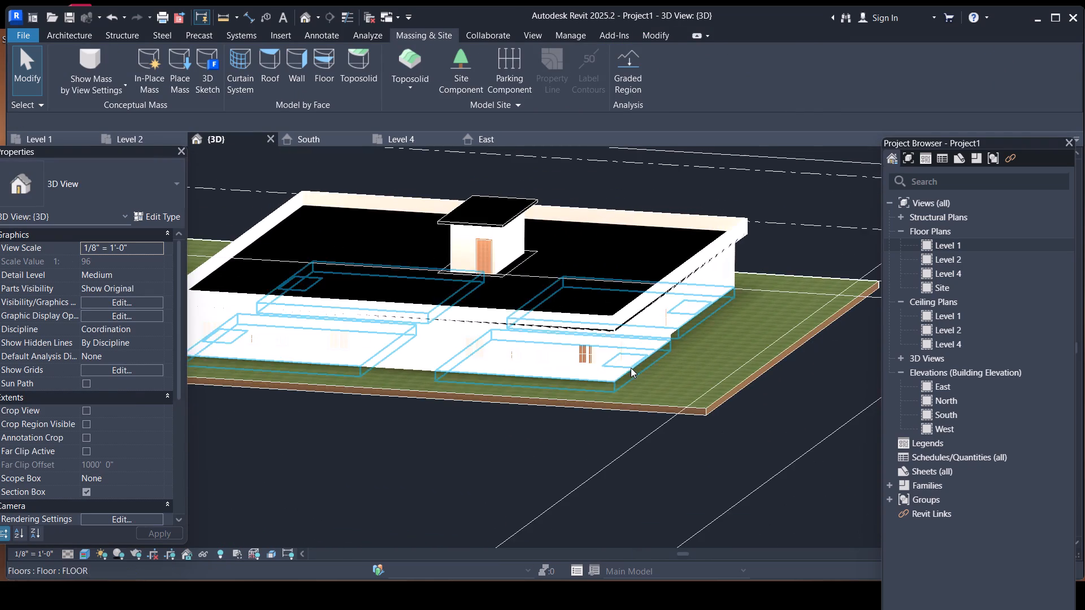
scroll(606, 379, down, 4)
scroll(489, 369, up, 12)
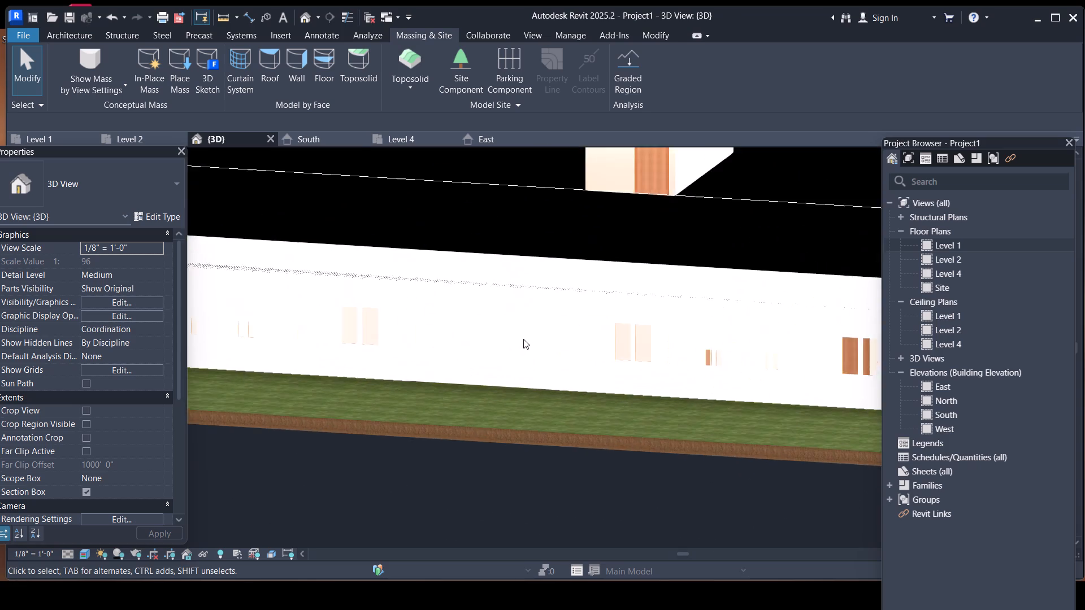
scroll(523, 339, up, 2)
scroll(545, 331, down, 7)
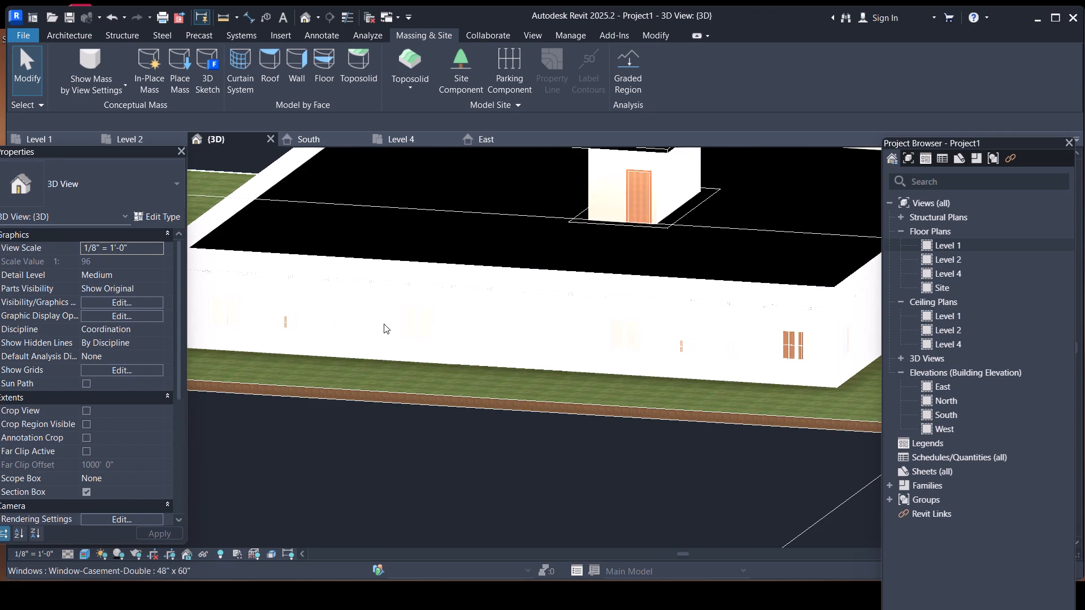
Examine the remaining sides of the building, with their window walls and the surrounding ground, in 3D.
shift+middle_drag(390, 399, 552, 395)
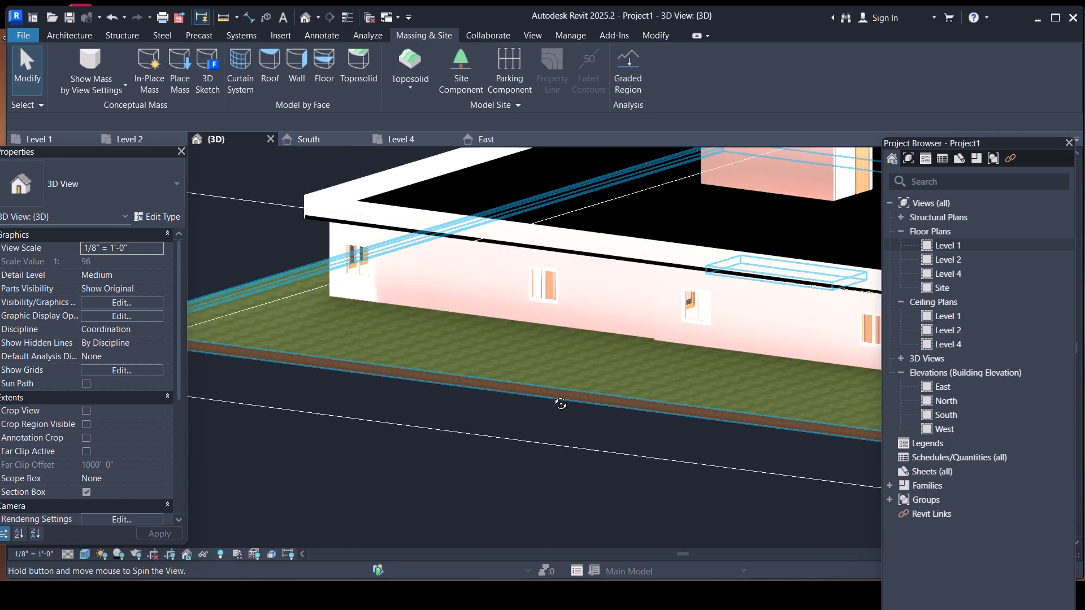
shift+middle_drag(552, 395, 378, 372)
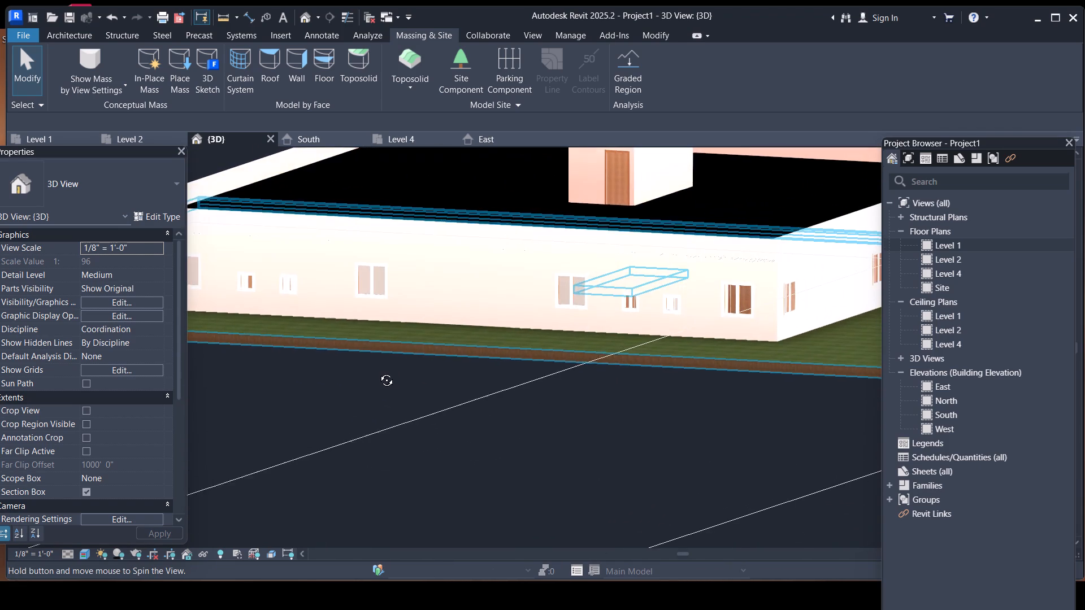
shift+middle_drag(378, 372, 423, 360)
scroll(750, 268, up, 3)
scroll(669, 260, up, 3)
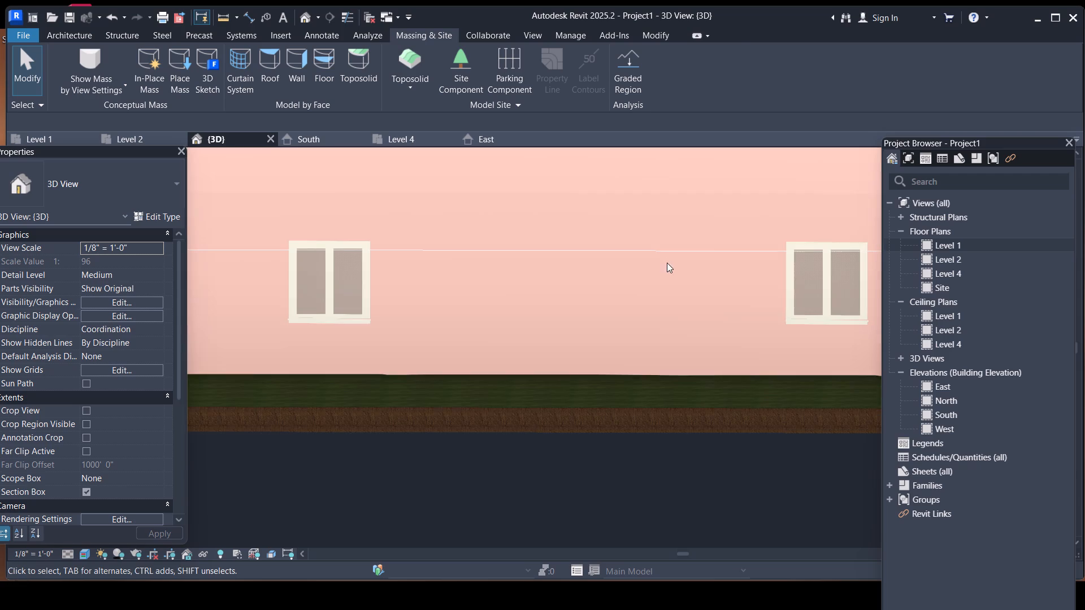
scroll(575, 352, down, 8)
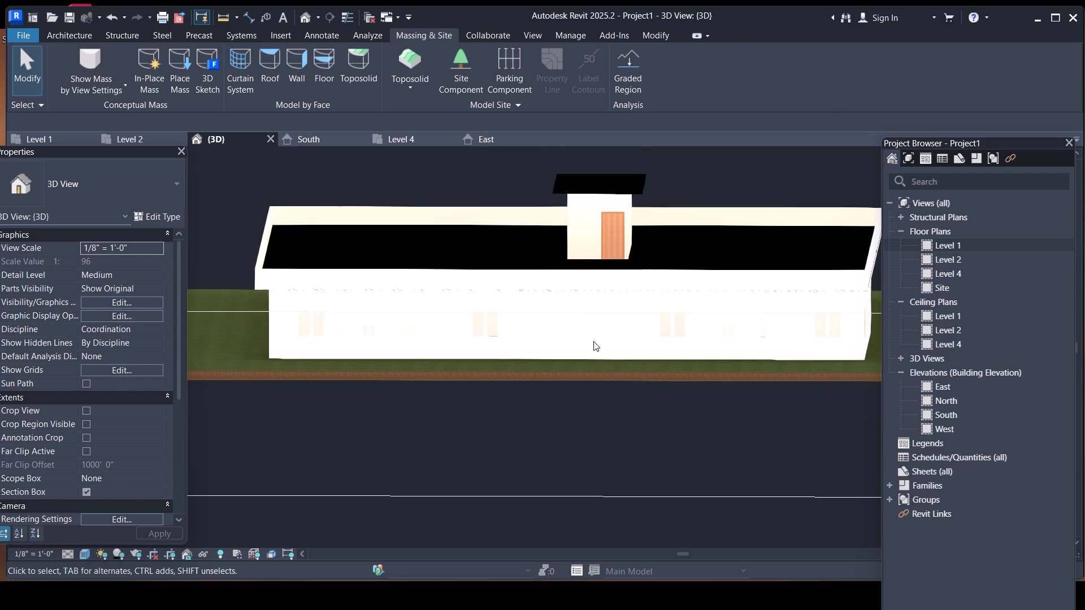
click(580, 324)
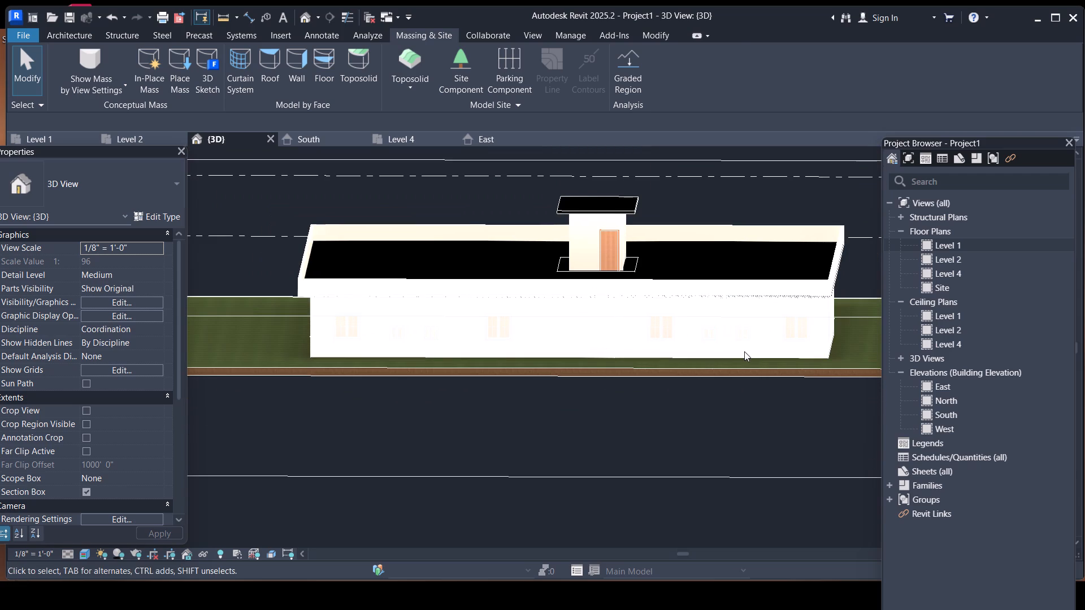
shift+middle_drag(731, 355, 576, 356)
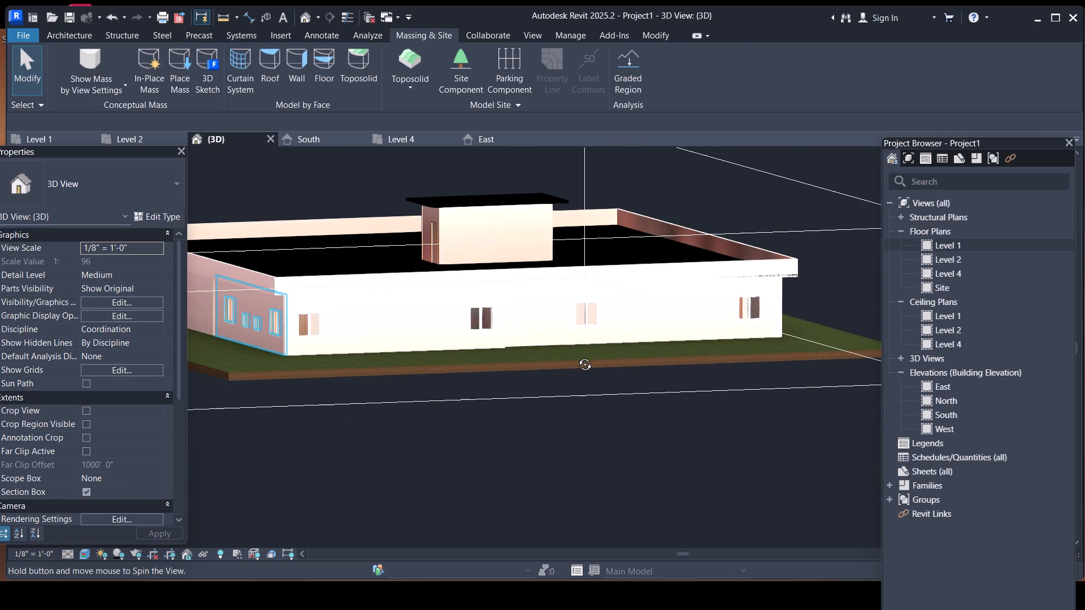
shift+middle_drag(576, 356, 576, 355)
Shorten the 6" exterior wall that closes the gap between two apartments to about 36' 5", unjoining the connected elements.
click(550, 341)
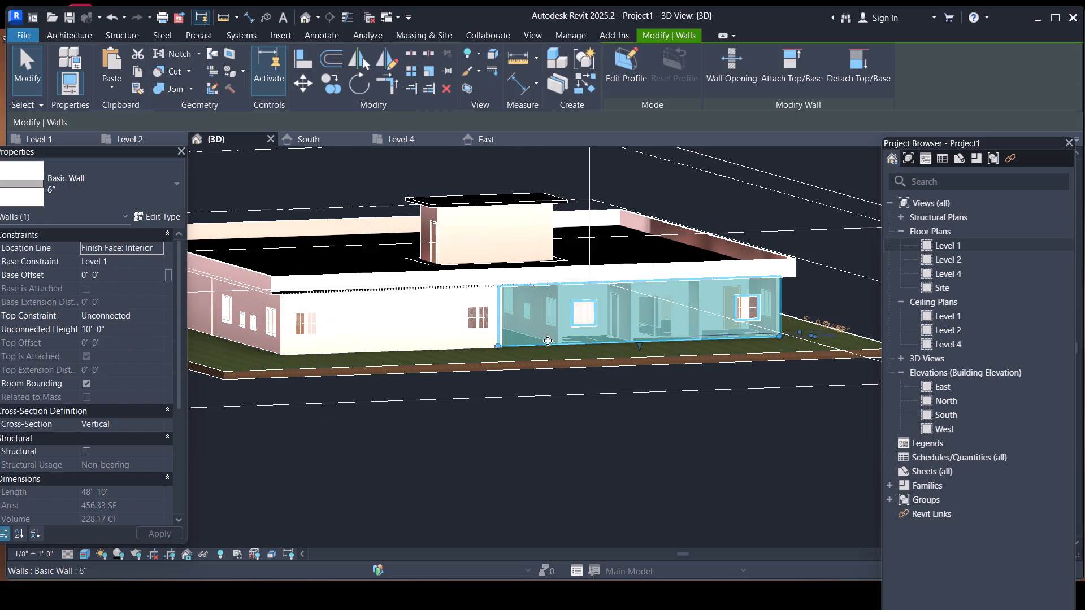
scroll(541, 343, up, 7)
scroll(541, 343, down, 2)
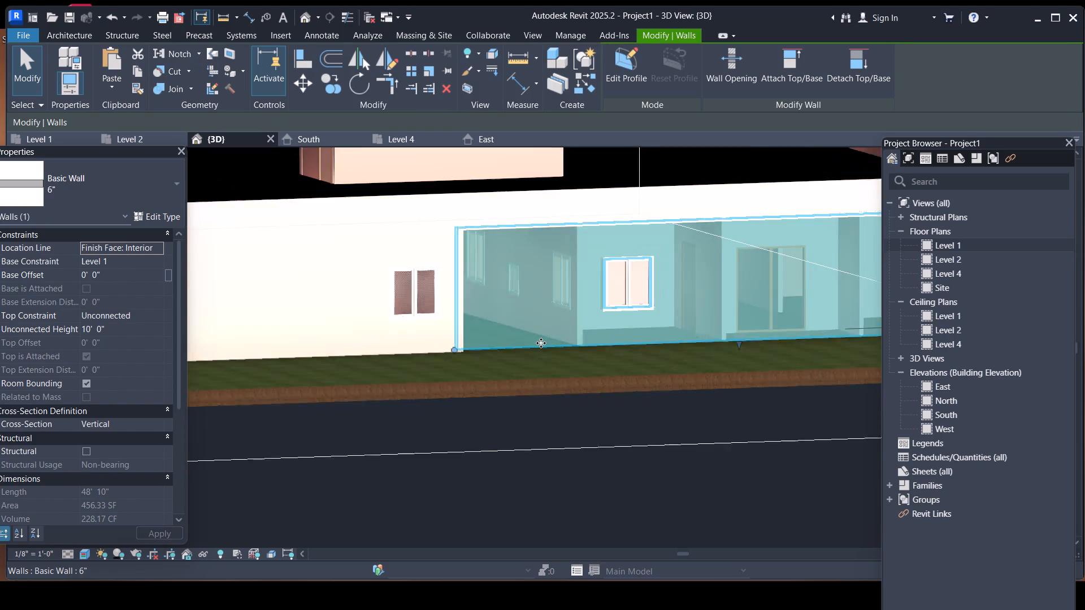
scroll(541, 343, down, 1)
middle_drag(521, 362, 437, 345)
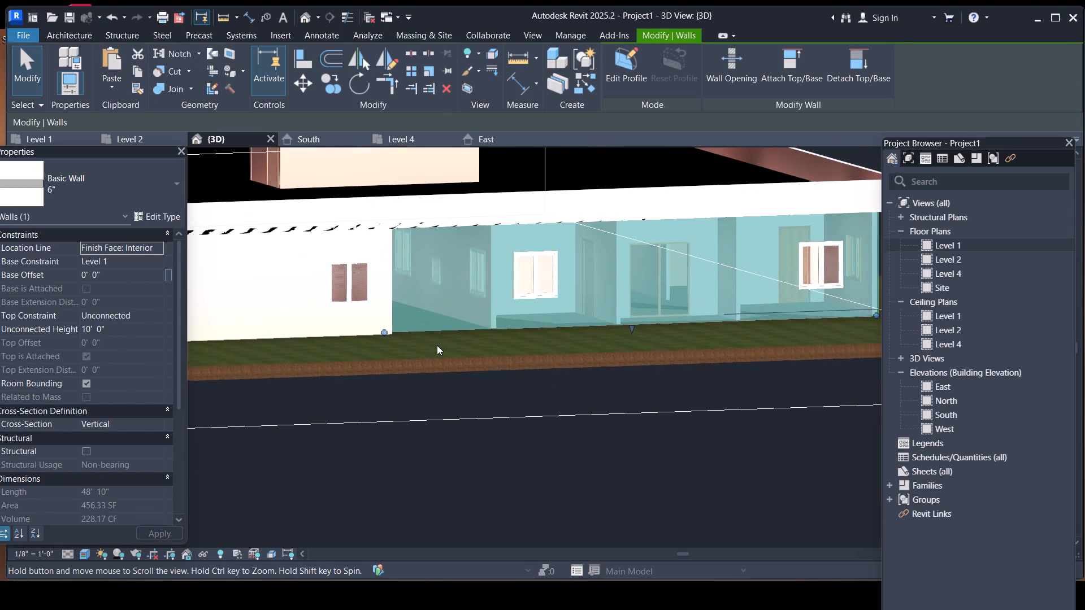
middle_drag(437, 345, 437, 346)
click(419, 328)
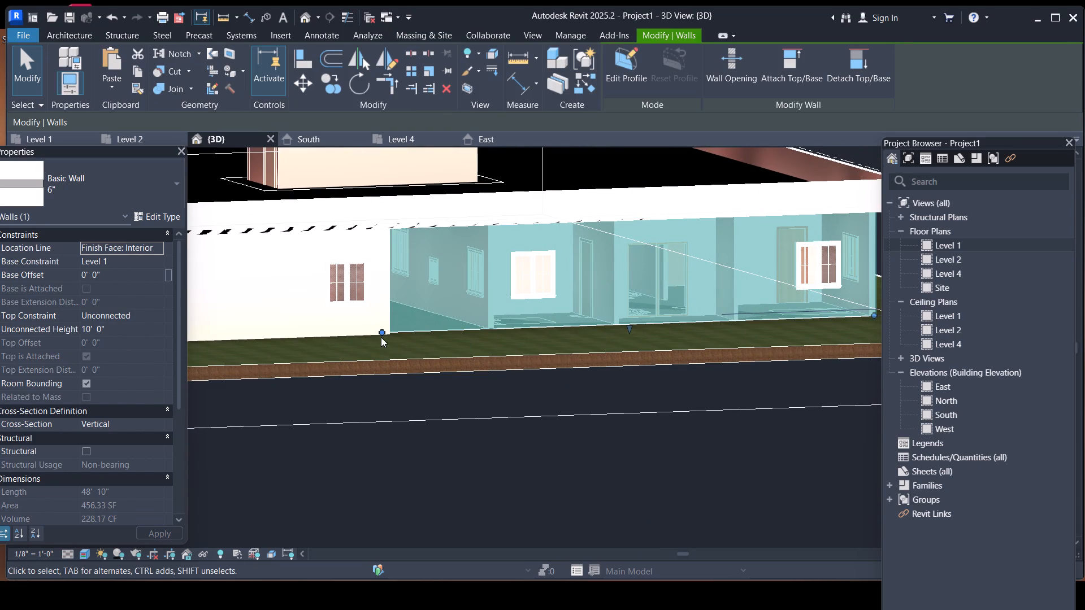
drag(383, 332, 497, 325)
scroll(623, 352, down, 2)
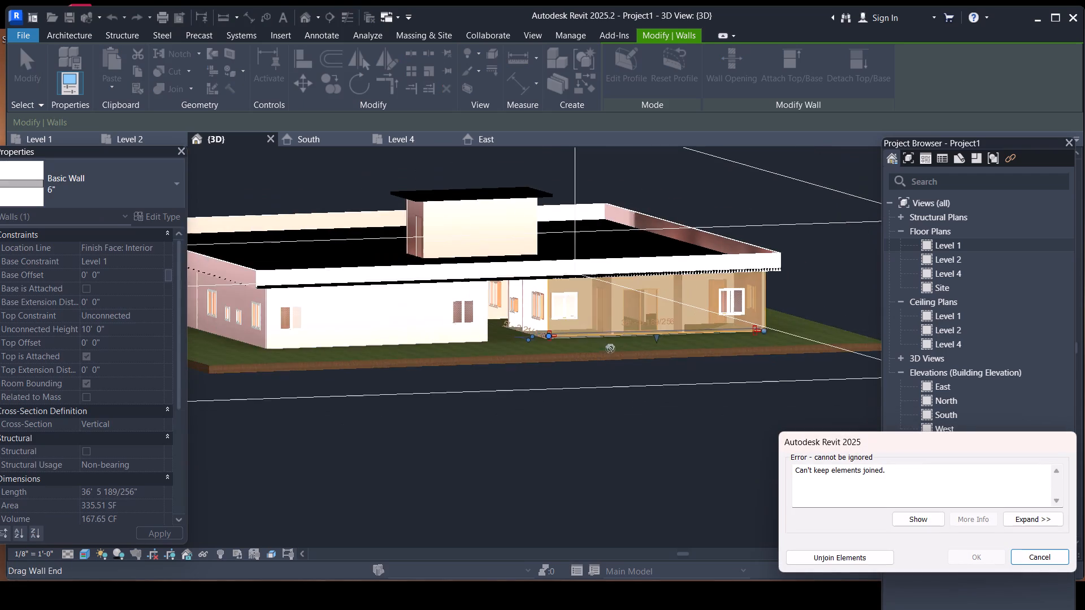
scroll(610, 348, down, 5)
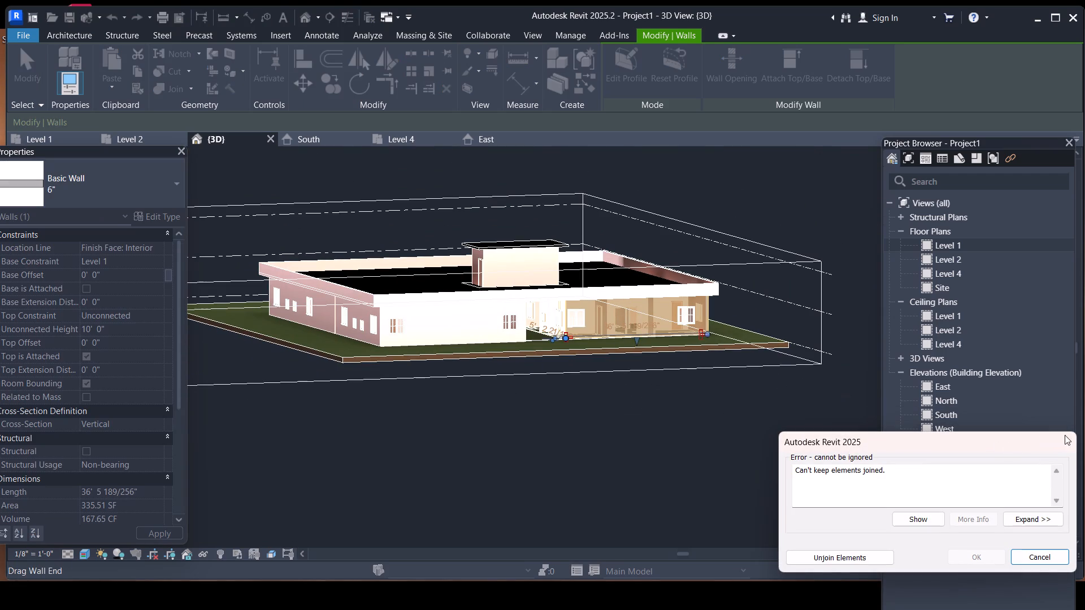
click(862, 560)
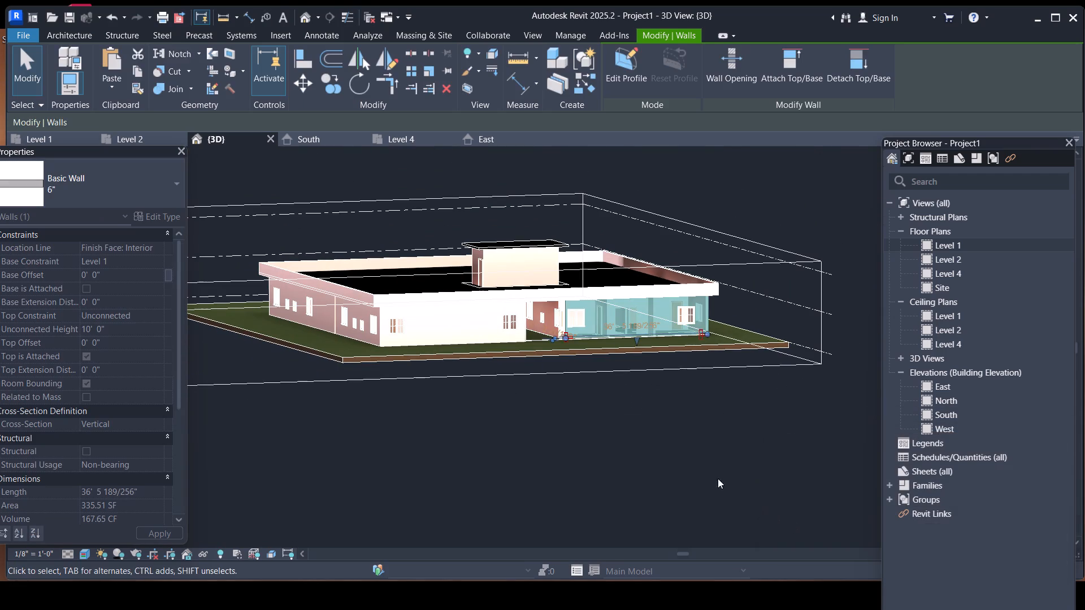
key(Escape)
Lengthen the shortened 6" window wall beside the open gap to about 38' 1", extending its end to the apartment corner.
scroll(590, 346, up, 11)
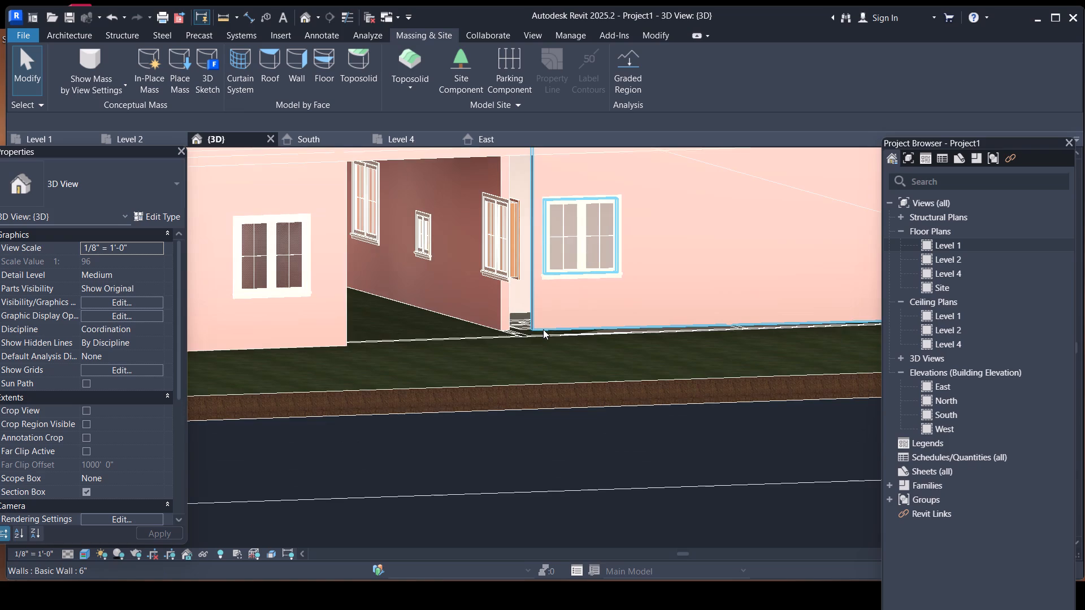
scroll(526, 324, up, 11)
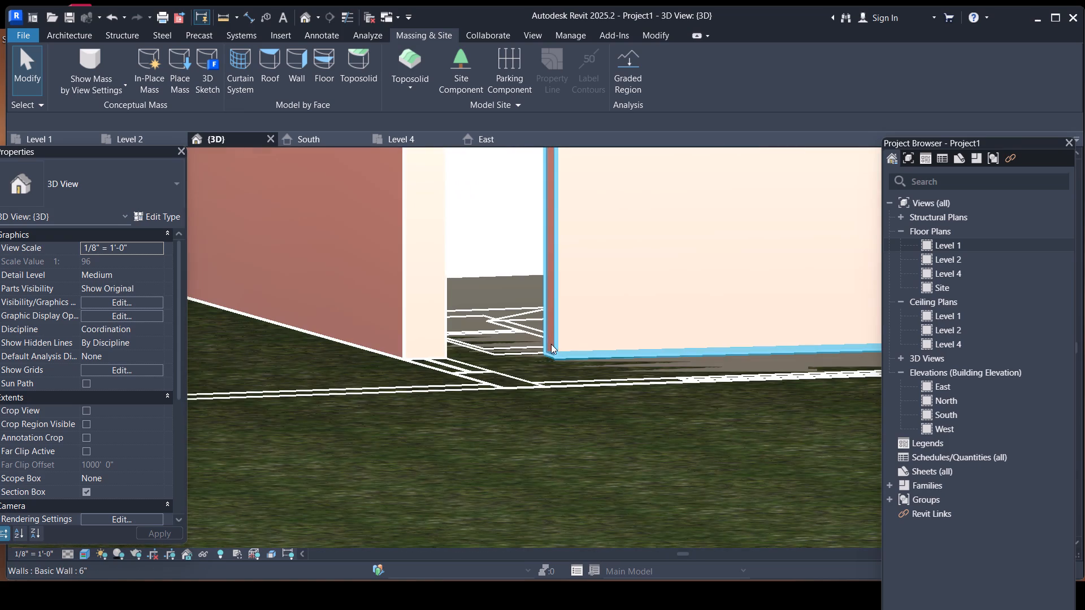
click(551, 344)
drag(554, 354, 504, 387)
scroll(538, 387, down, 7)
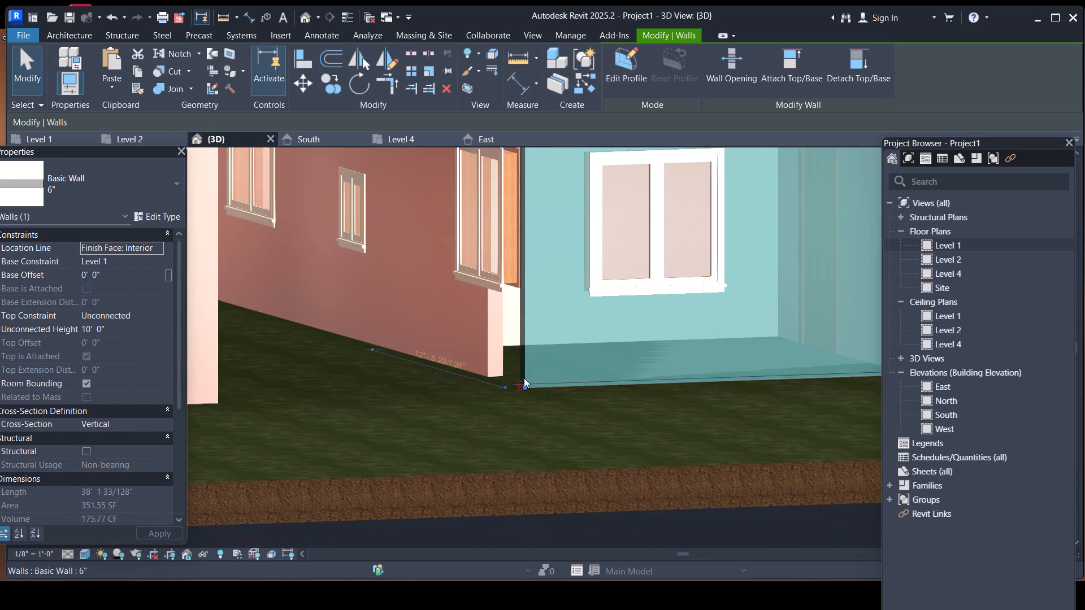
Extend the adjoining 6" side wall along the gap to about 33' 1" so it meets the window wall's end at the corner.
scroll(490, 374, up, 10)
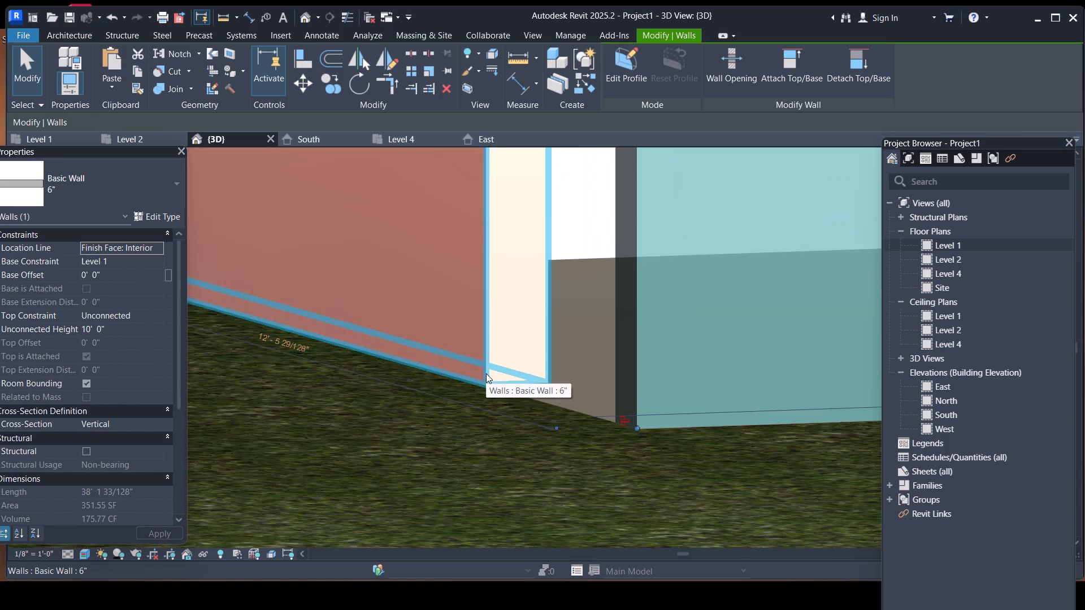
click(484, 373)
drag(487, 382, 578, 422)
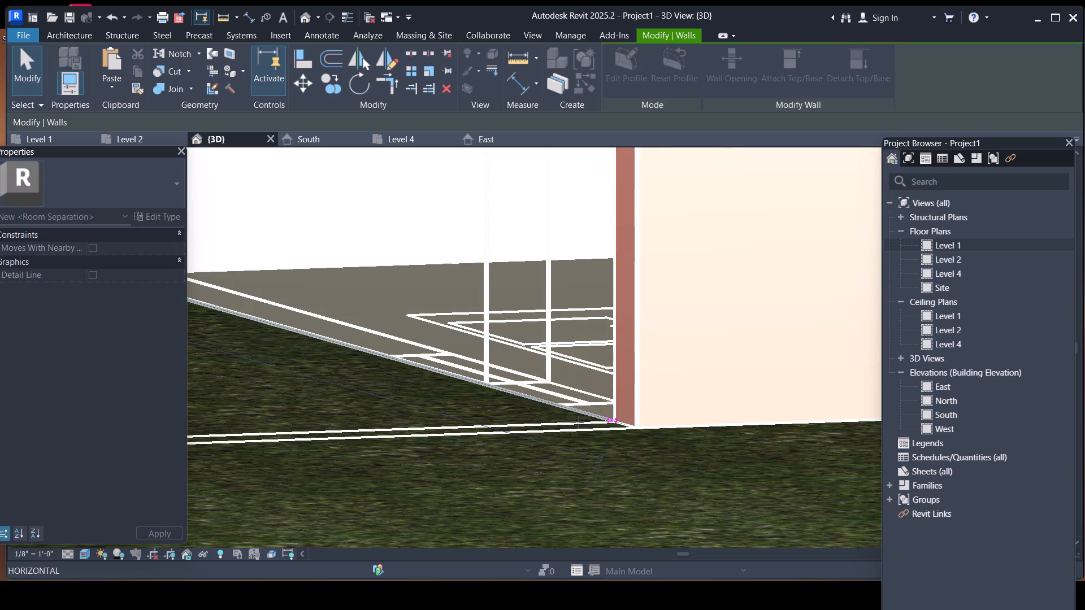
drag(578, 422, 628, 429)
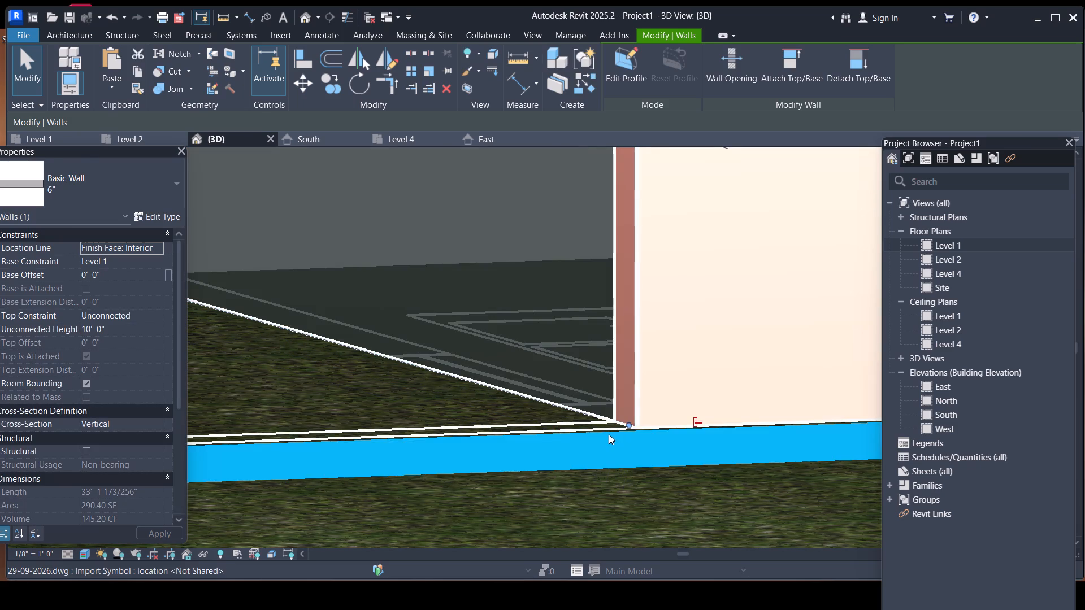
scroll(609, 434, down, 8)
key(Escape)
scroll(658, 449, down, 10)
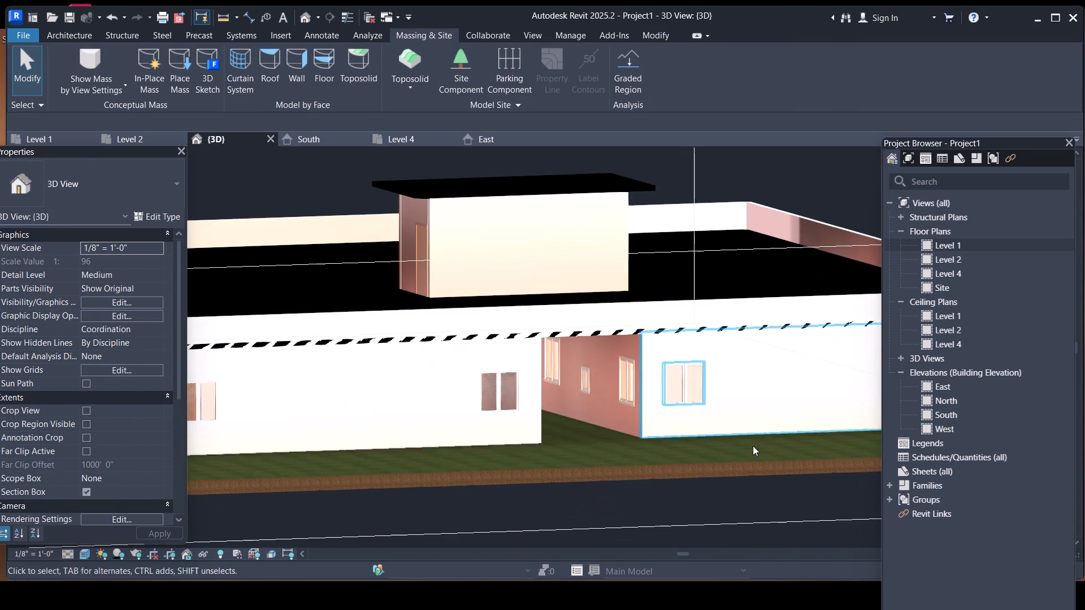
Shorten the 6" exterior wall closing the gap on another side of the building to about 38' 4", ending at the apartment's side wall.
scroll(622, 474, down, 8)
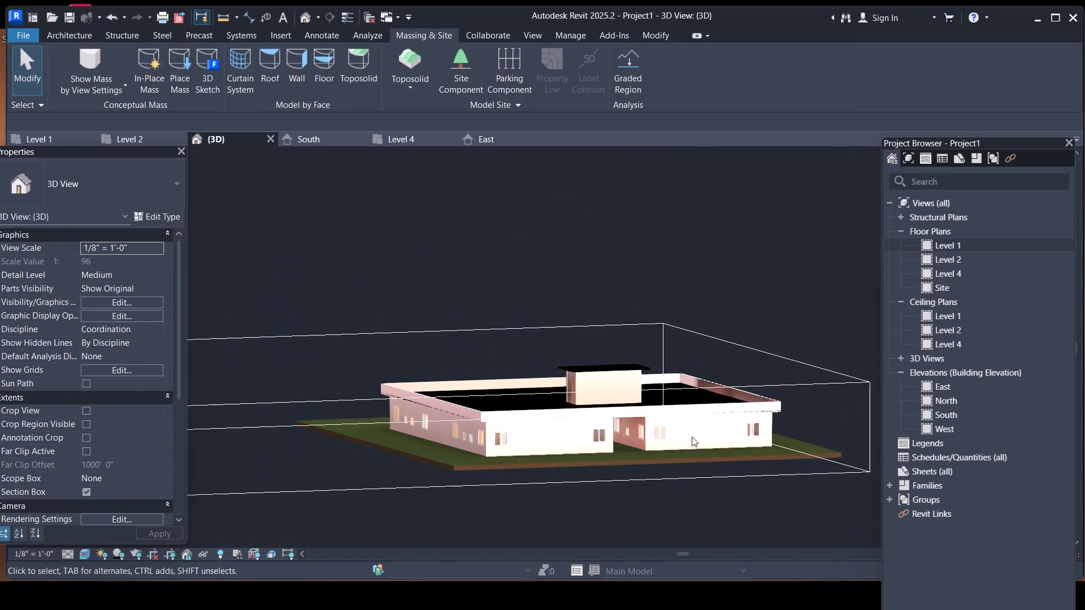
shift+middle_drag(785, 441, 632, 436)
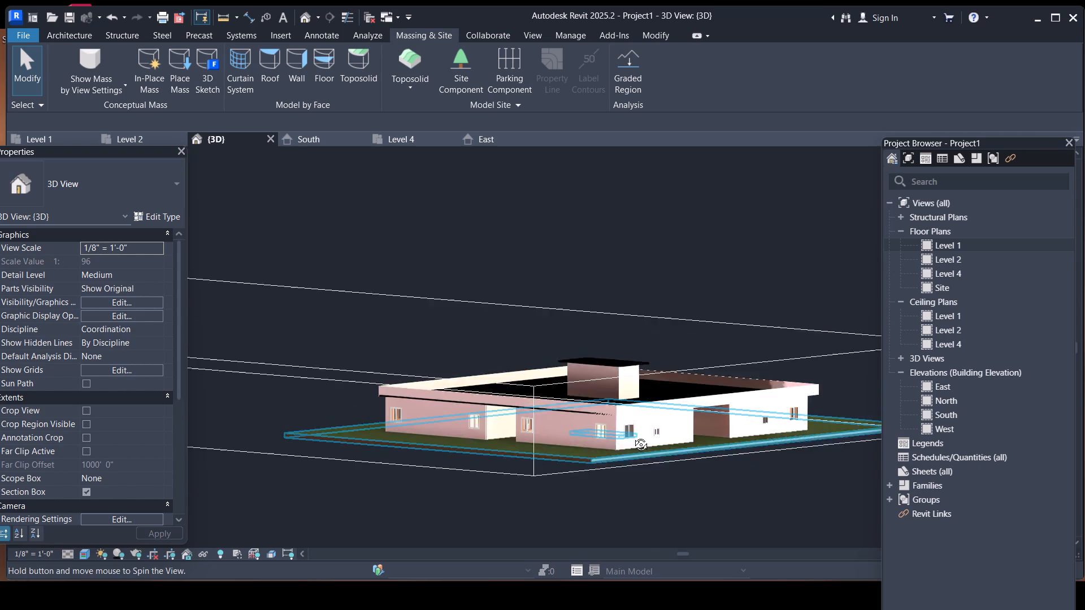
shift+middle_drag(632, 436, 591, 428)
shift+middle_drag(739, 439, 533, 434)
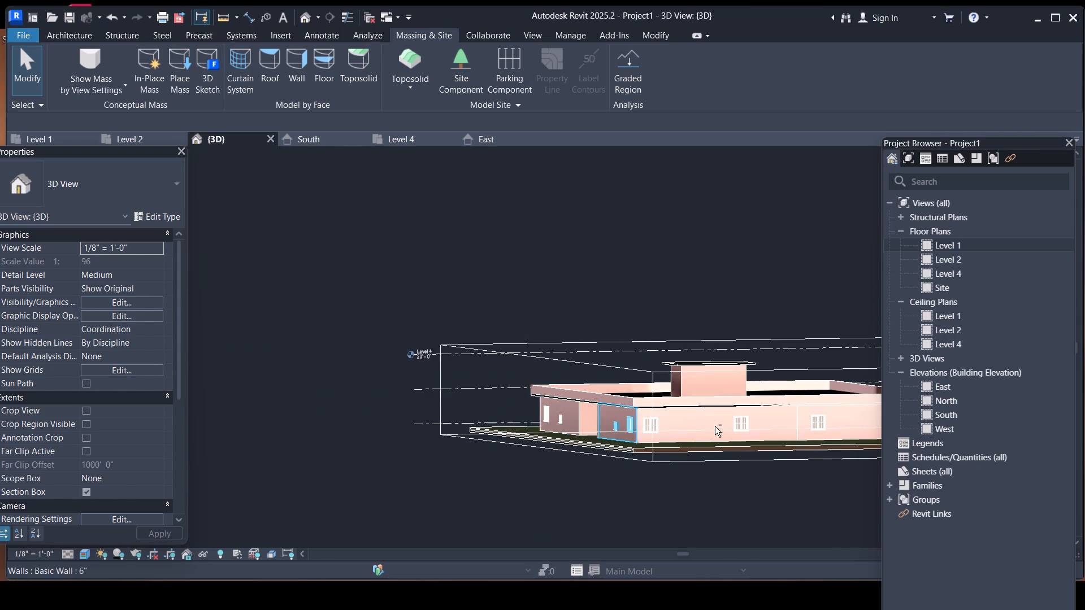
scroll(798, 429, up, 2)
shift+middle_drag(765, 448, 750, 494)
middle_drag(793, 472, 649, 372)
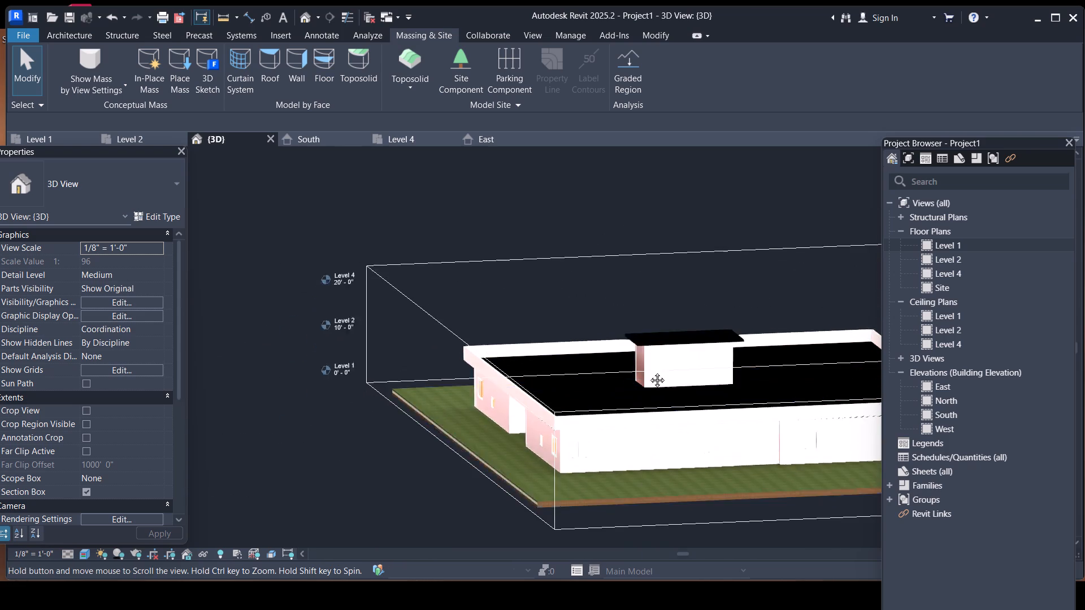
middle_drag(649, 372, 545, 340)
shift+middle_drag(522, 355, 615, 365)
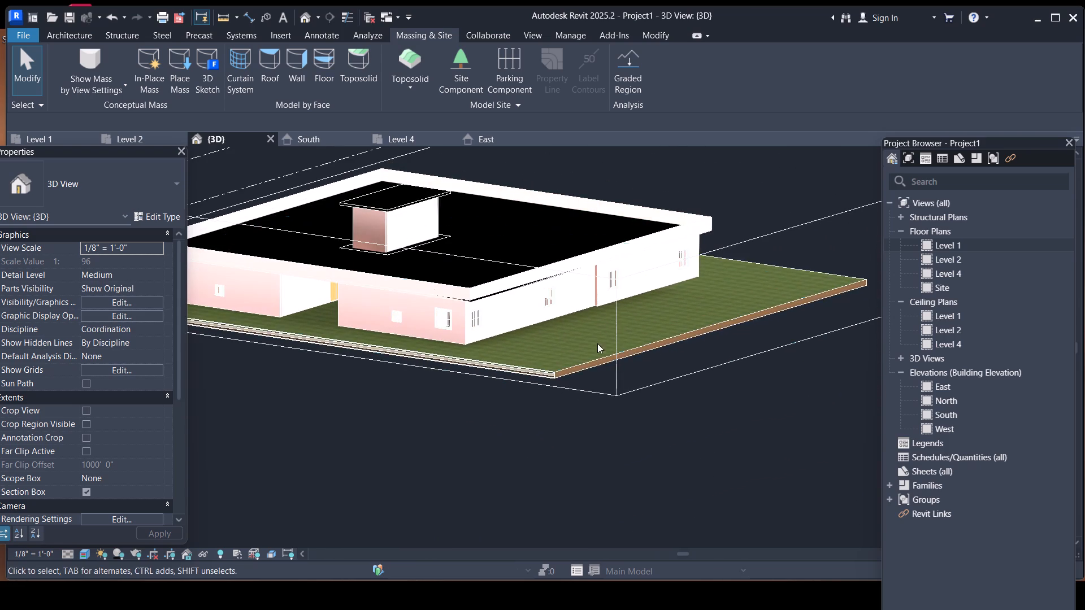
scroll(583, 317, up, 6)
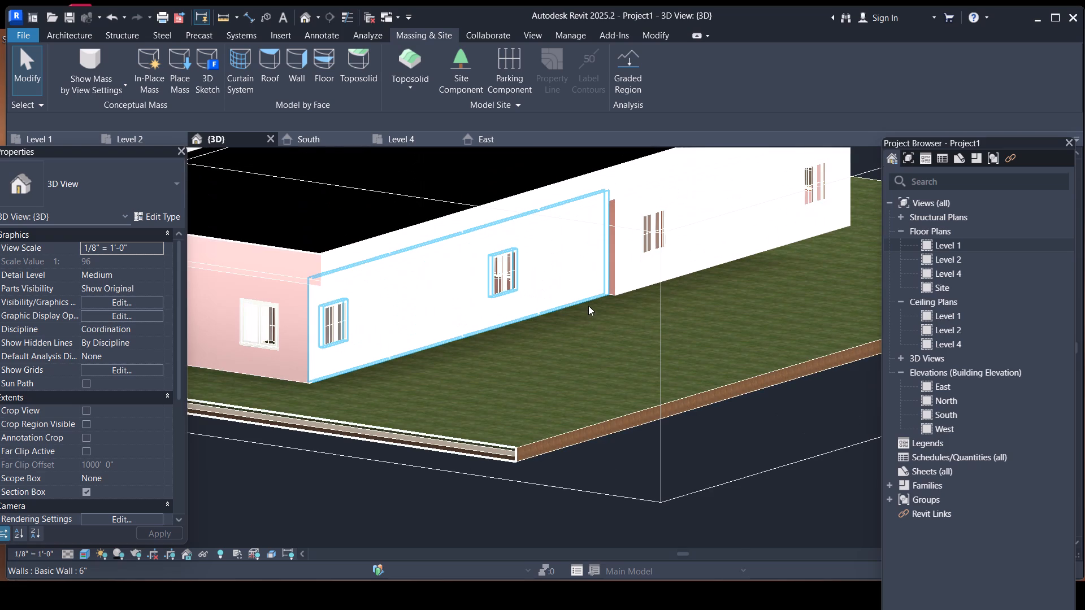
click(606, 290)
scroll(606, 290, up, 8)
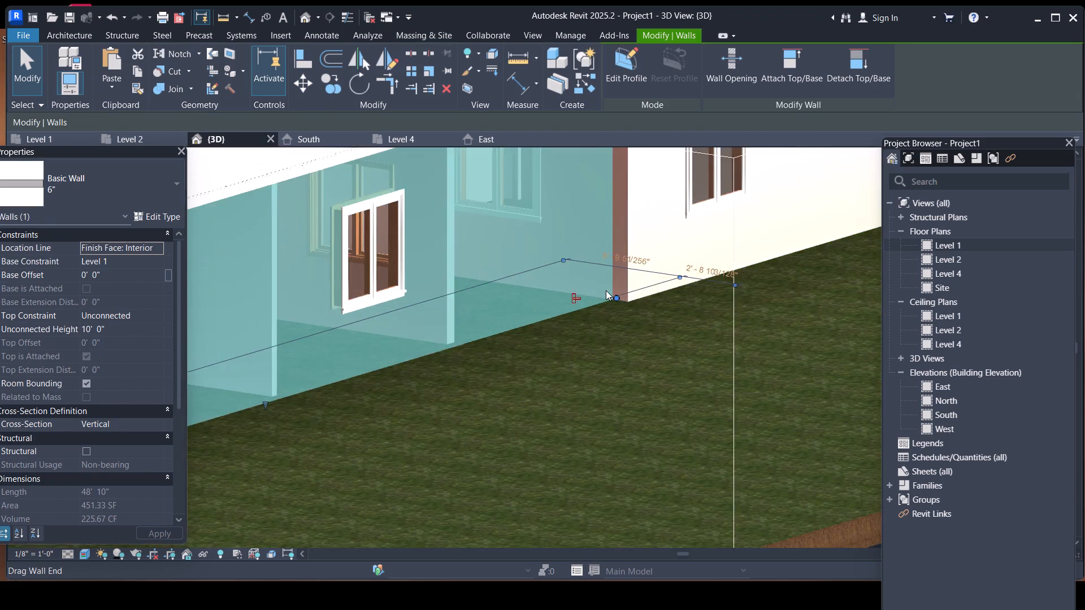
scroll(606, 290, up, 3)
drag(620, 308, 593, 316)
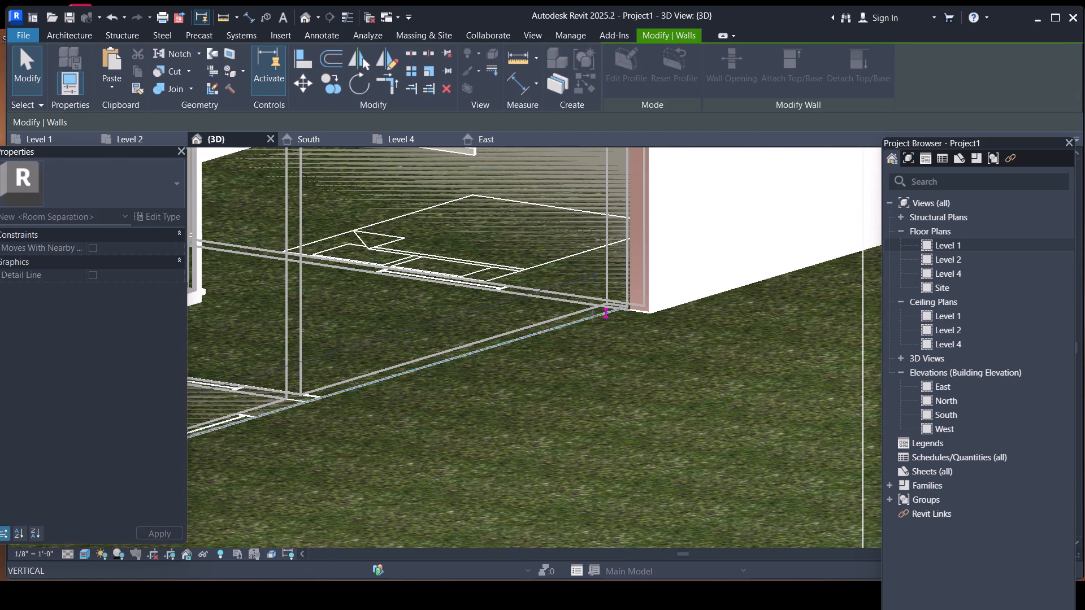
drag(593, 316, 329, 399)
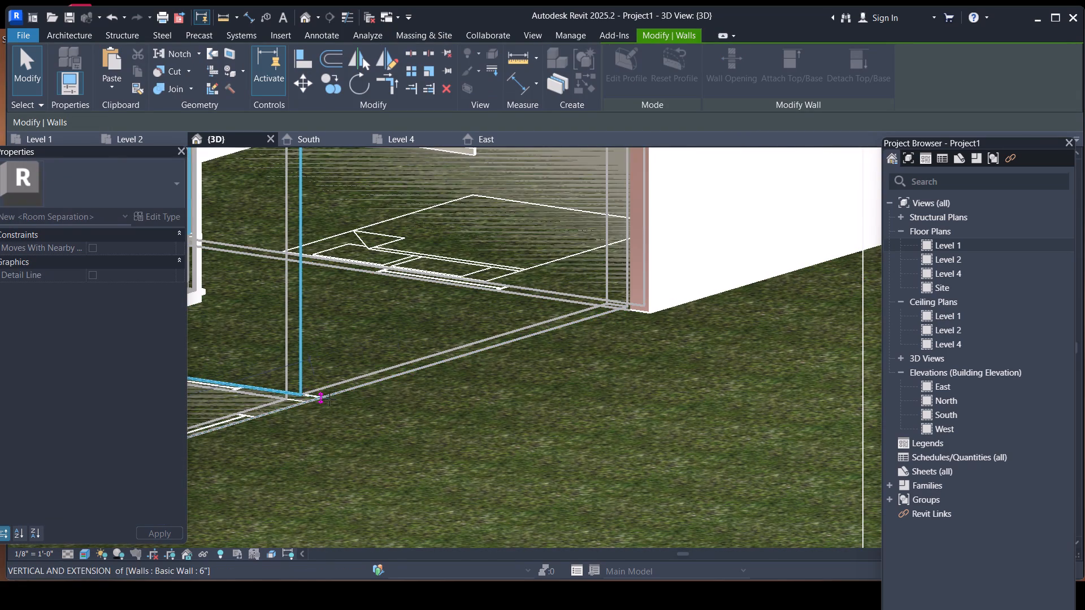
drag(329, 399, 326, 395)
scroll(428, 342, down, 13)
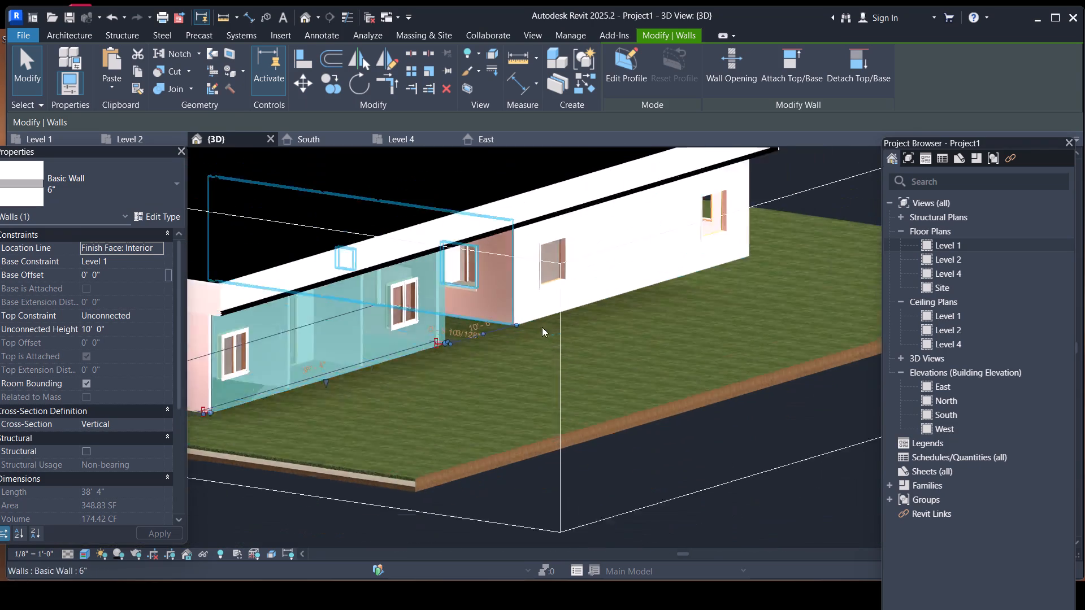
scroll(566, 328, down, 5)
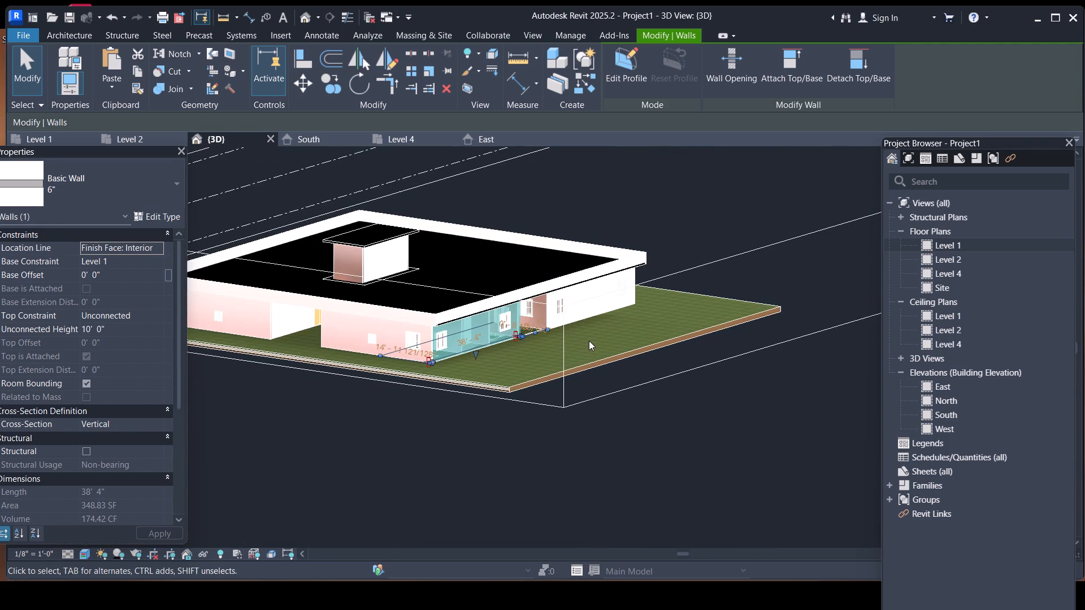
key(Escape)
Examine the newly opened gap between the apartments and the surrounding exterior walls in 3D, from a distance and close up.
scroll(612, 338, down, 5)
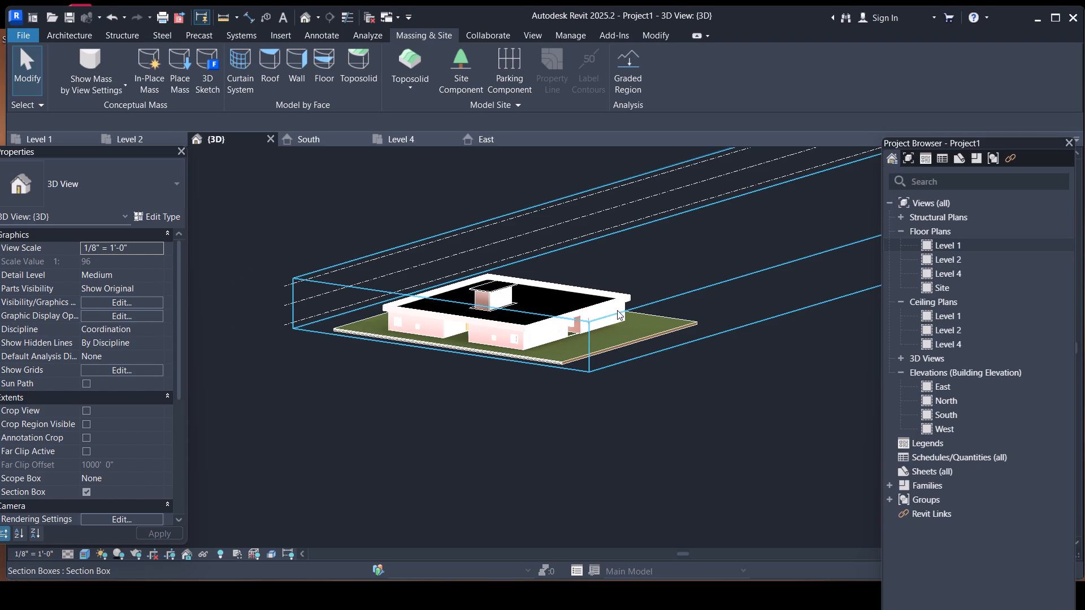
key(Escape)
scroll(515, 342, up, 3)
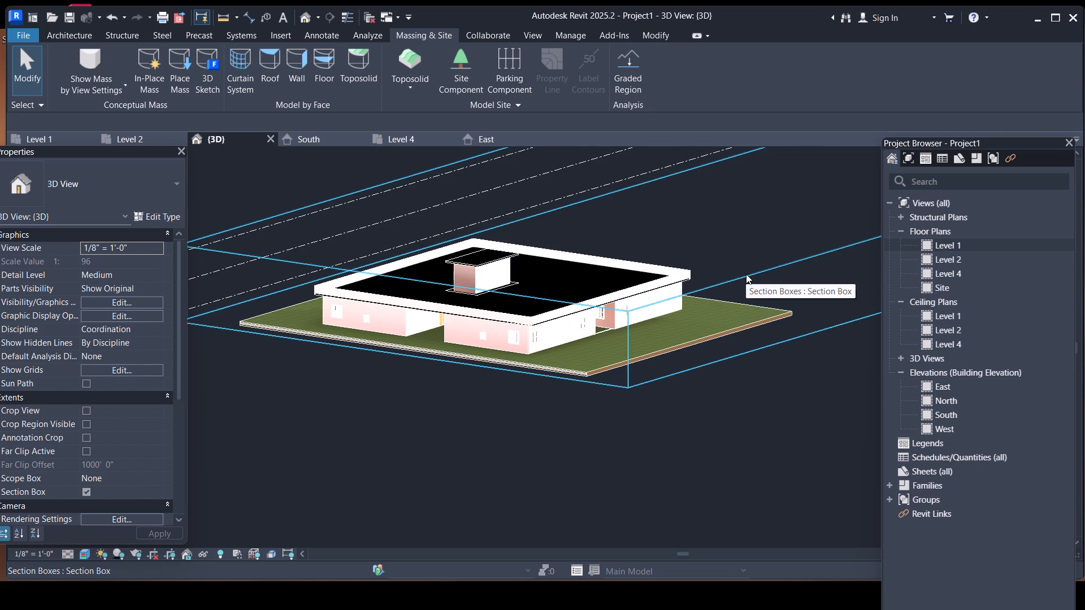
key(Escape)
scroll(759, 243, down, 2)
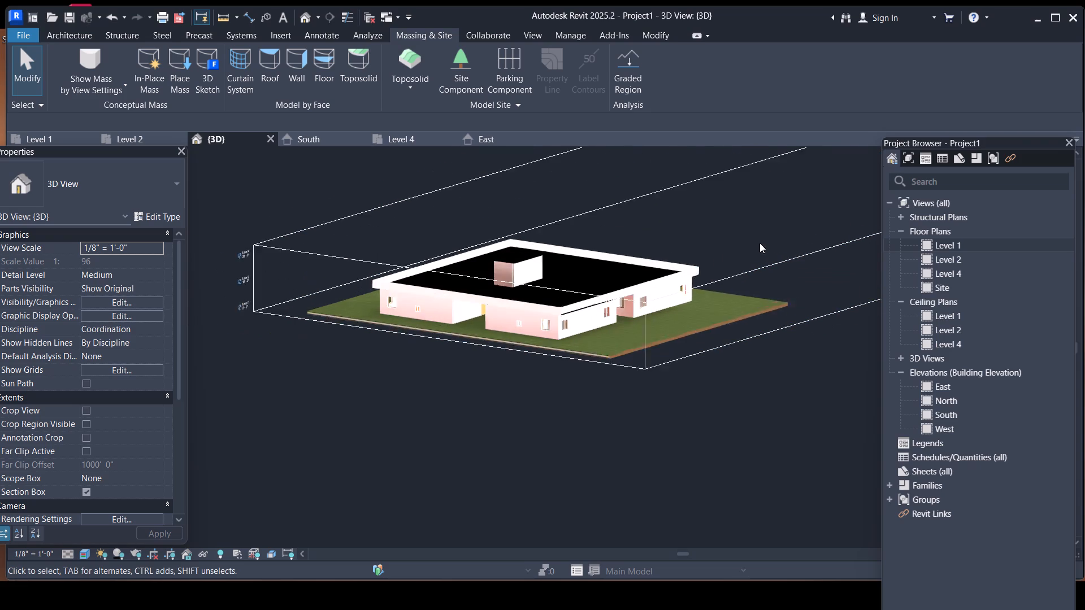
scroll(759, 243, down, 1)
scroll(695, 271, up, 5)
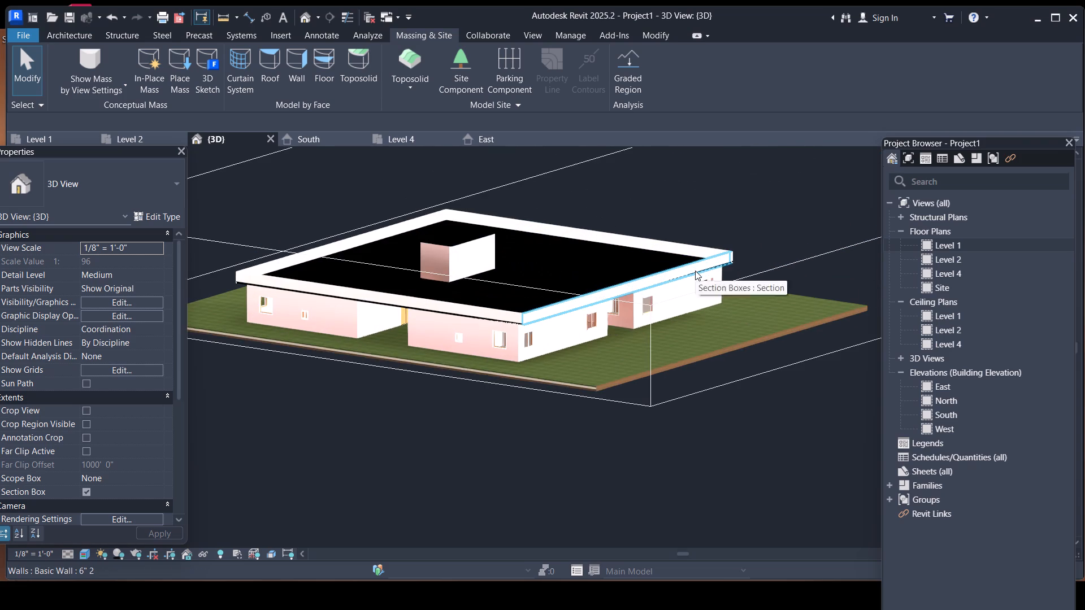
scroll(720, 255, down, 1)
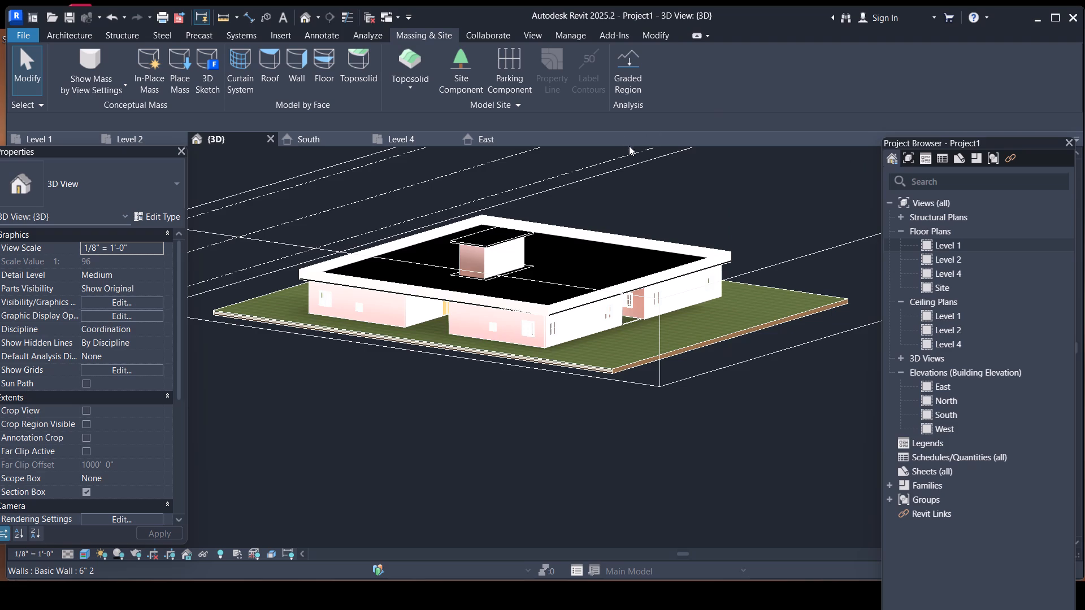
scroll(661, 137, down, 3)
scroll(607, 308, up, 7)
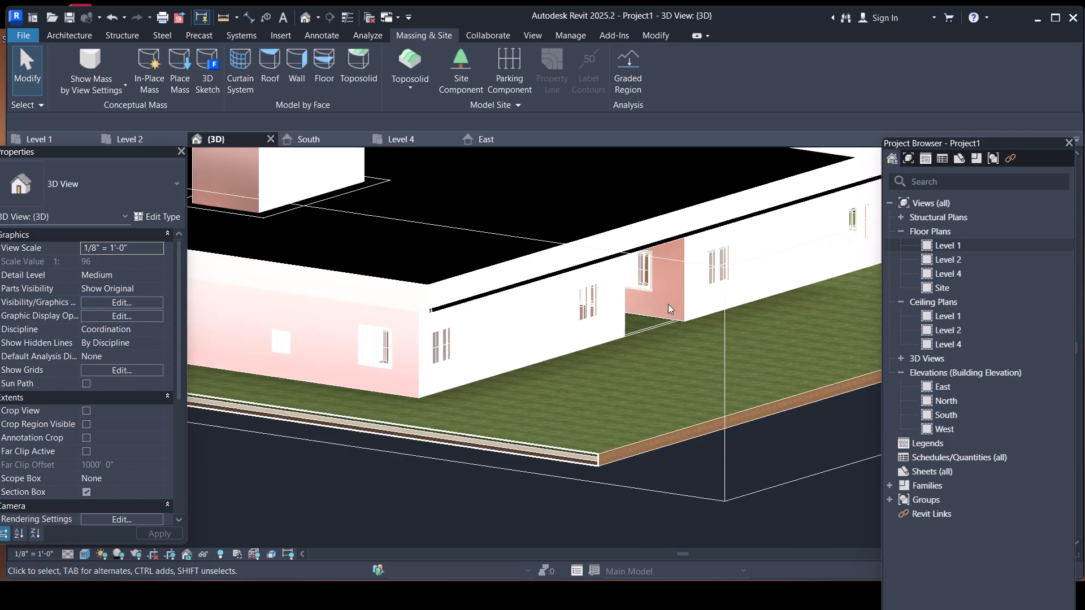
scroll(719, 276, up, 2)
scroll(711, 277, down, 9)
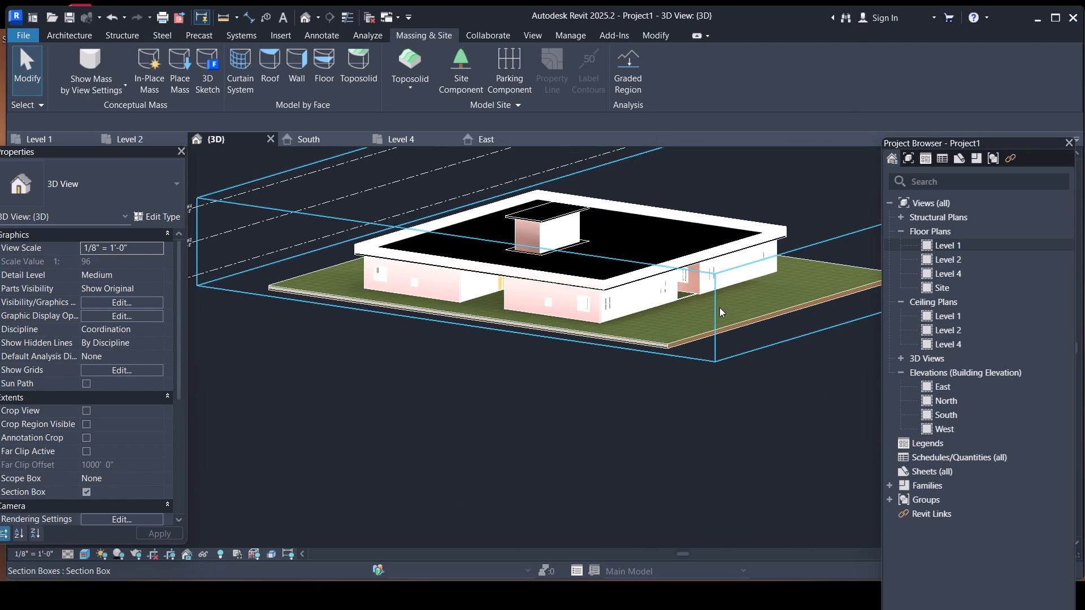
Shorten the 6" exterior wall covering the gap on the next side of the building to about 36', ending at the apartment's side wall.
shift+middle_drag(735, 301, 520, 372)
shift+middle_drag(623, 374, 780, 342)
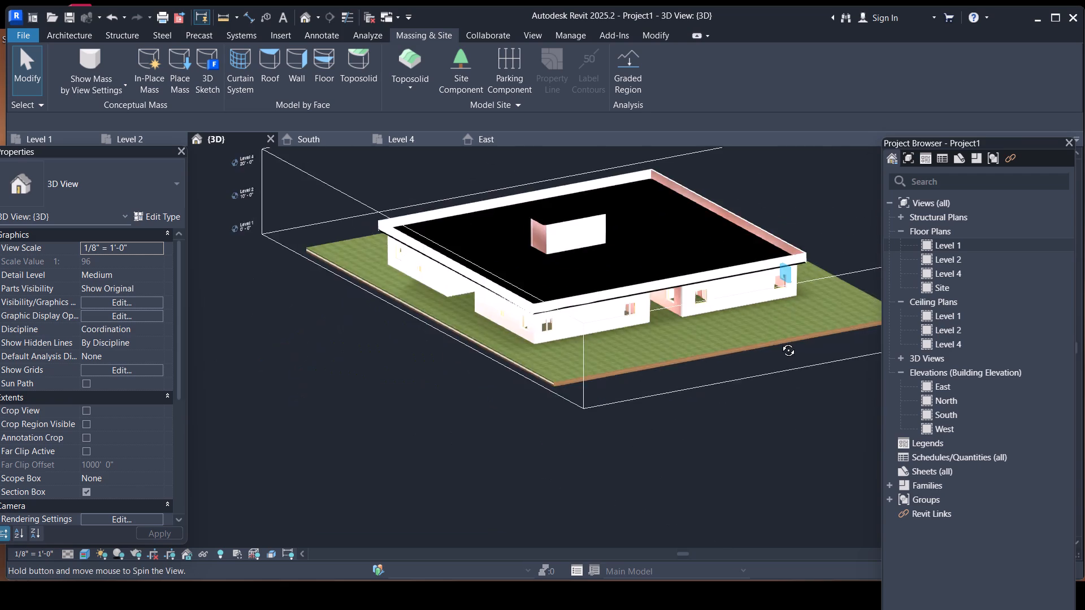
shift+middle_drag(780, 342, 496, 362)
scroll(514, 376, up, 2)
click(505, 381)
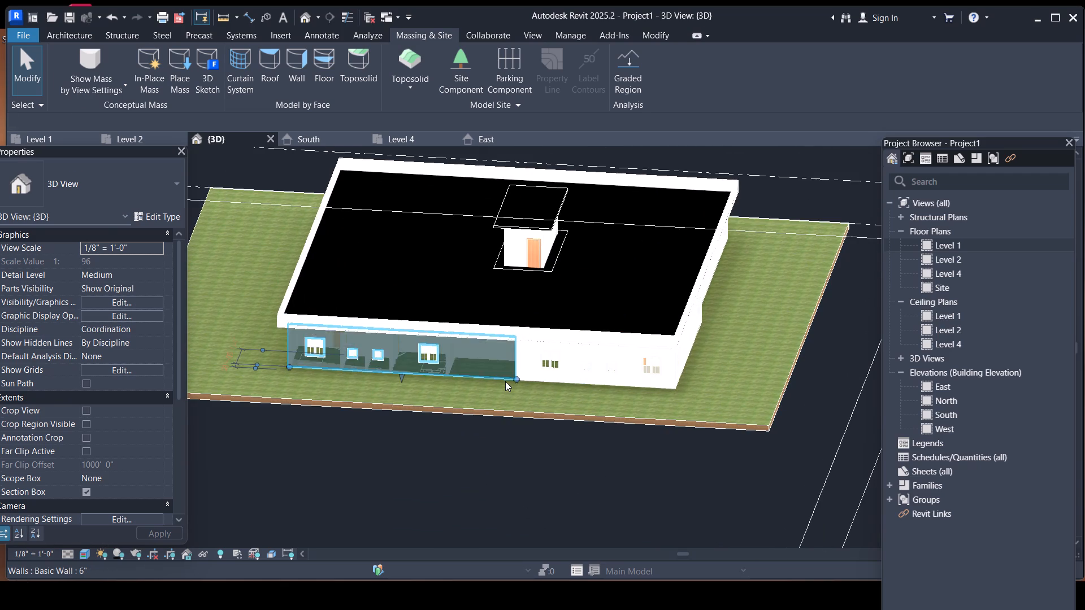
scroll(517, 381, up, 7)
middle_drag(568, 422, 746, 359)
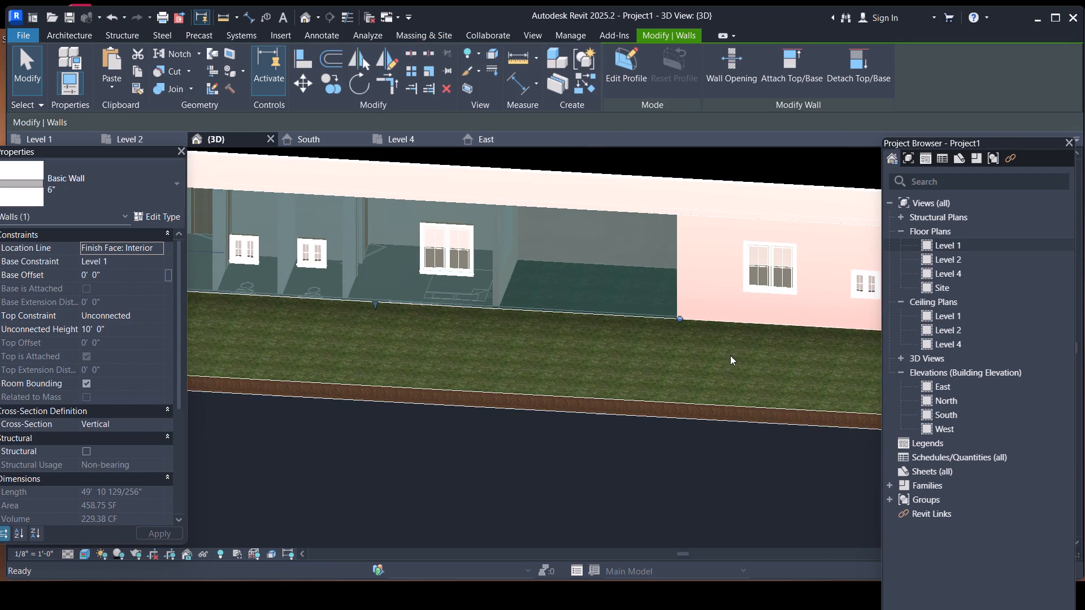
drag(675, 317, 510, 307)
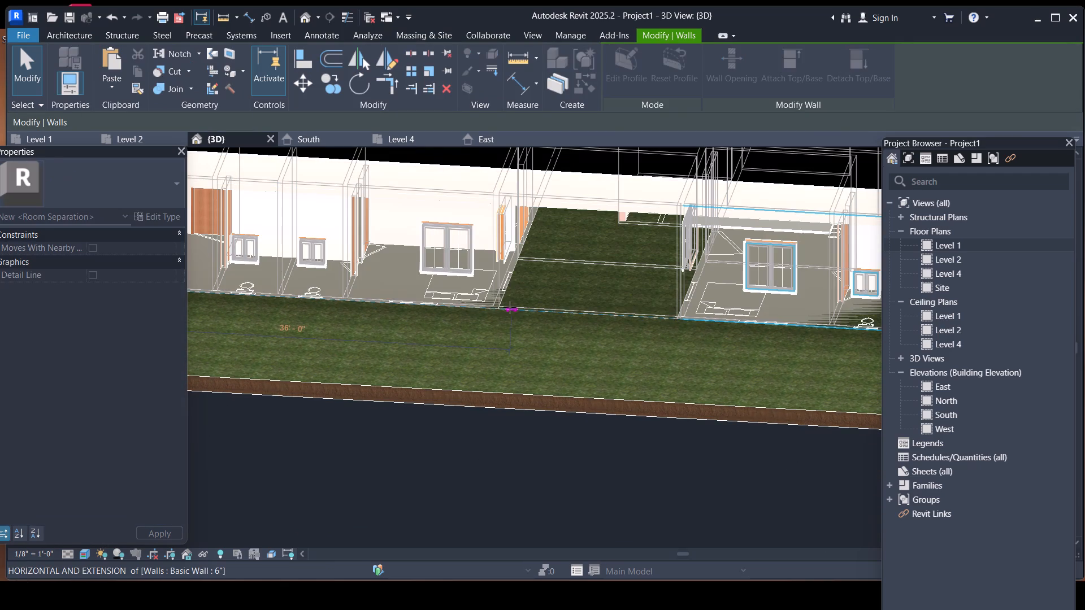
drag(510, 307, 503, 309)
key(Escape)
scroll(601, 355, down, 2)
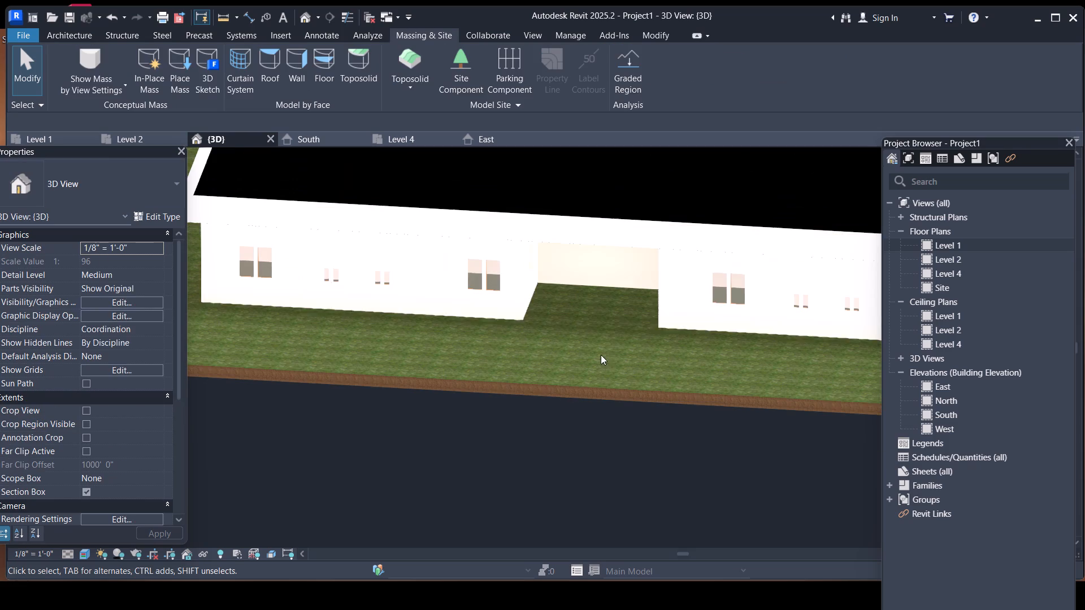
Shorten the 6" exterior wall covering the gap on the remaining side of the building to about 4', ending near the apartment's side wall.
middle_drag(620, 372, 677, 289)
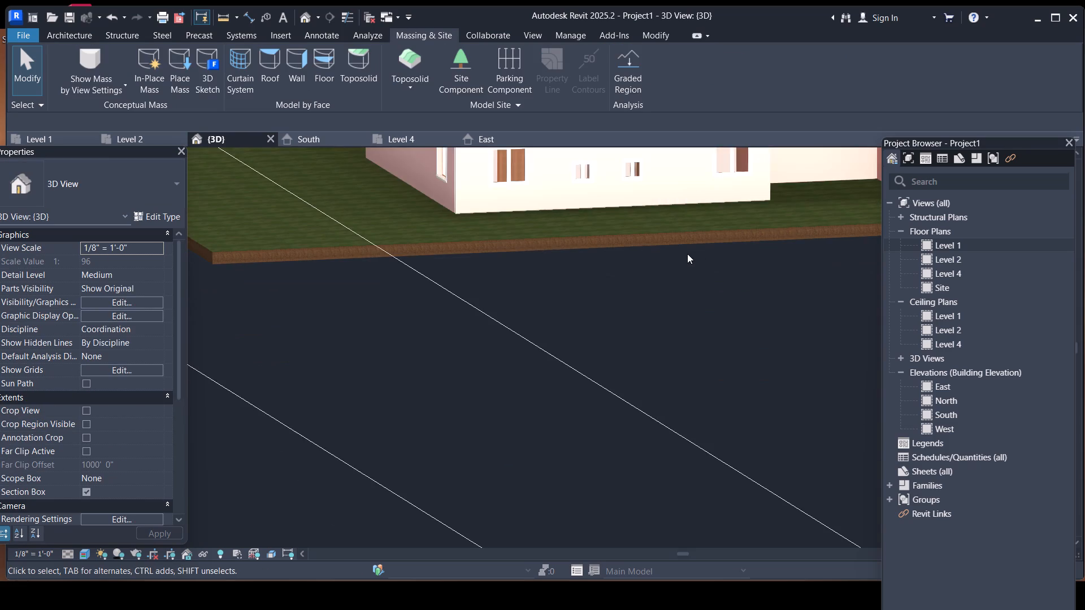
scroll(680, 253, down, 2)
middle_drag(706, 262, 599, 432)
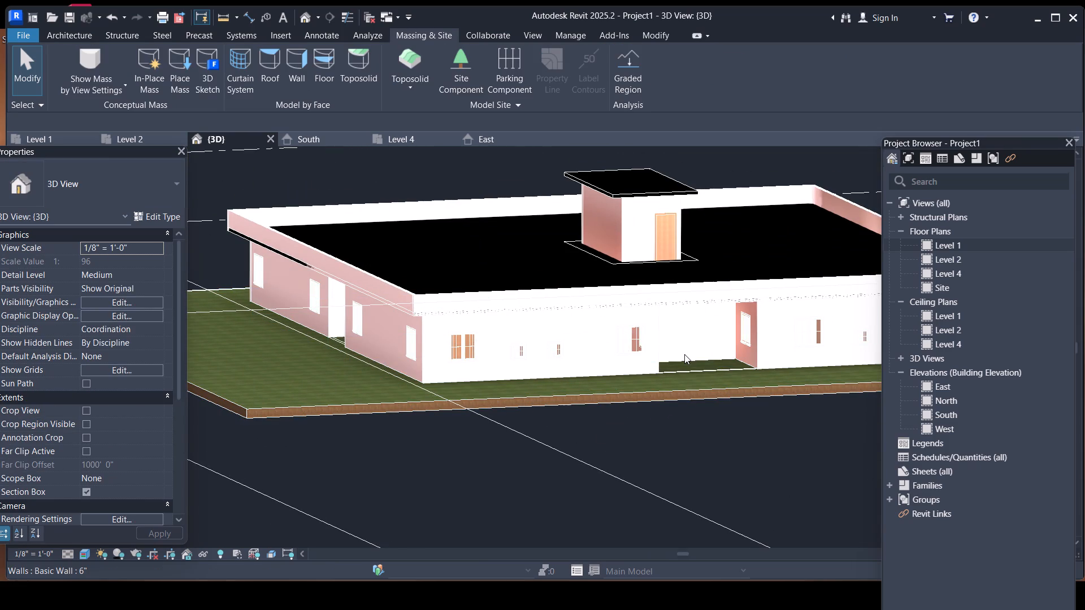
click(684, 354)
click(682, 361)
scroll(699, 355, up, 6)
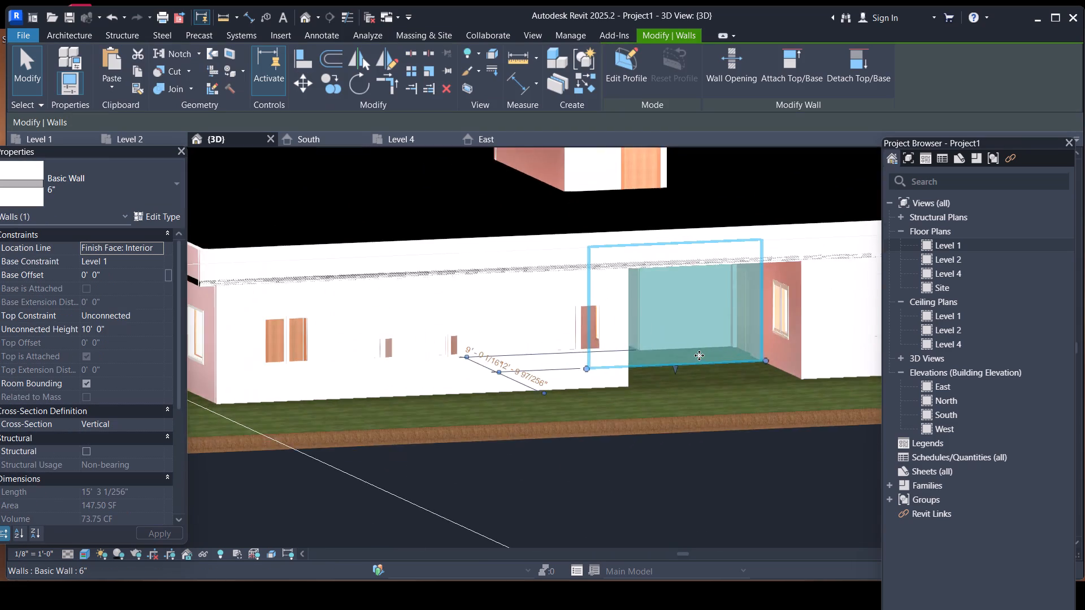
scroll(699, 355, up, 2)
drag(813, 362, 767, 380)
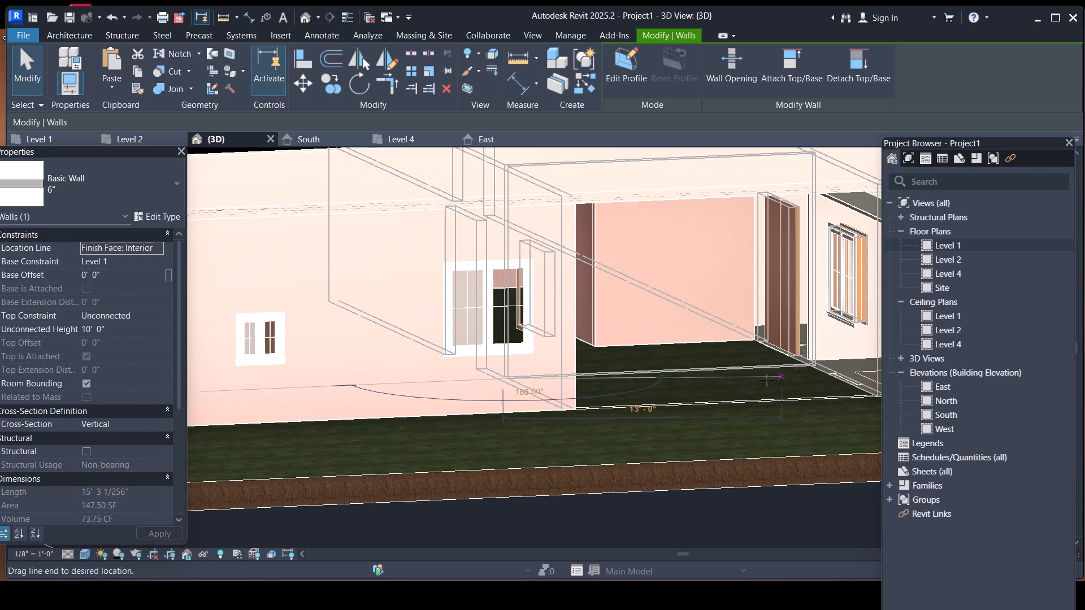
drag(767, 380, 579, 376)
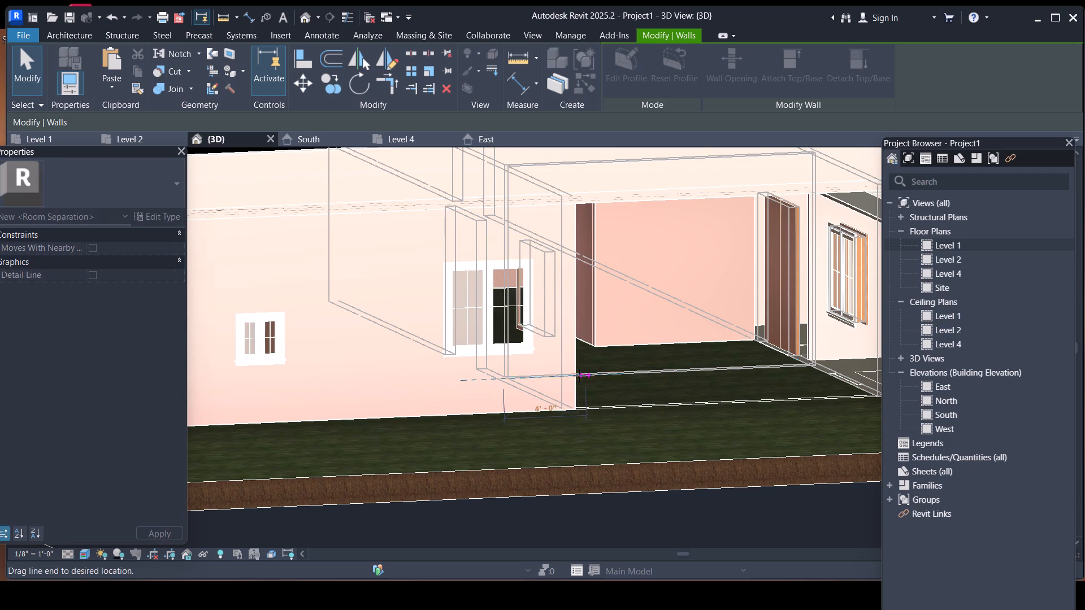
drag(579, 376, 579, 376)
key(Escape)
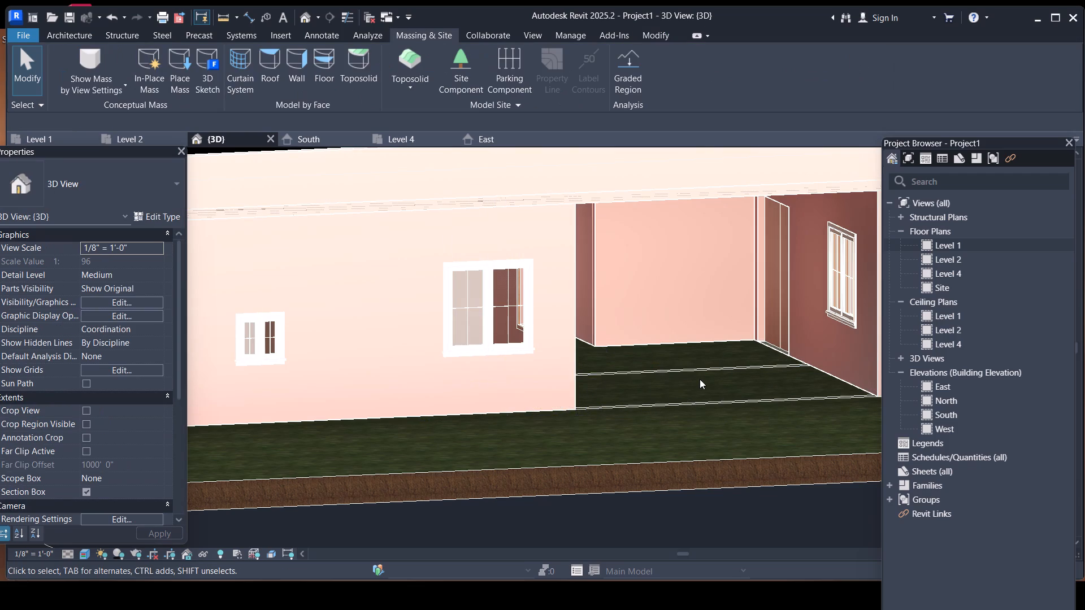
Examine the opened gaps between the apartments from several sides of the building in 3D, from a distance and close up.
scroll(700, 379, down, 11)
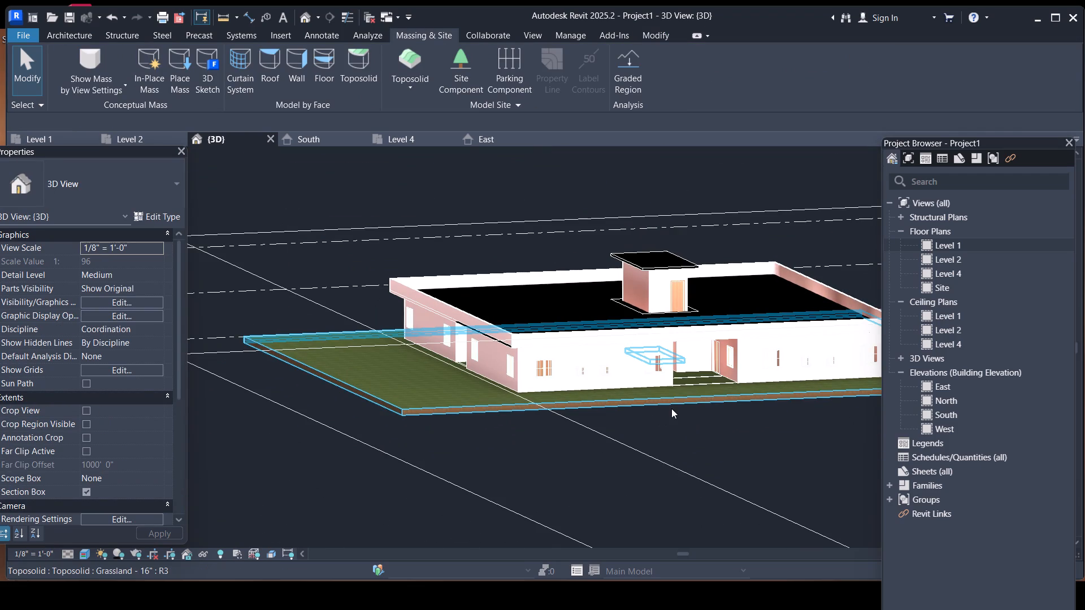
scroll(567, 394, down, 6)
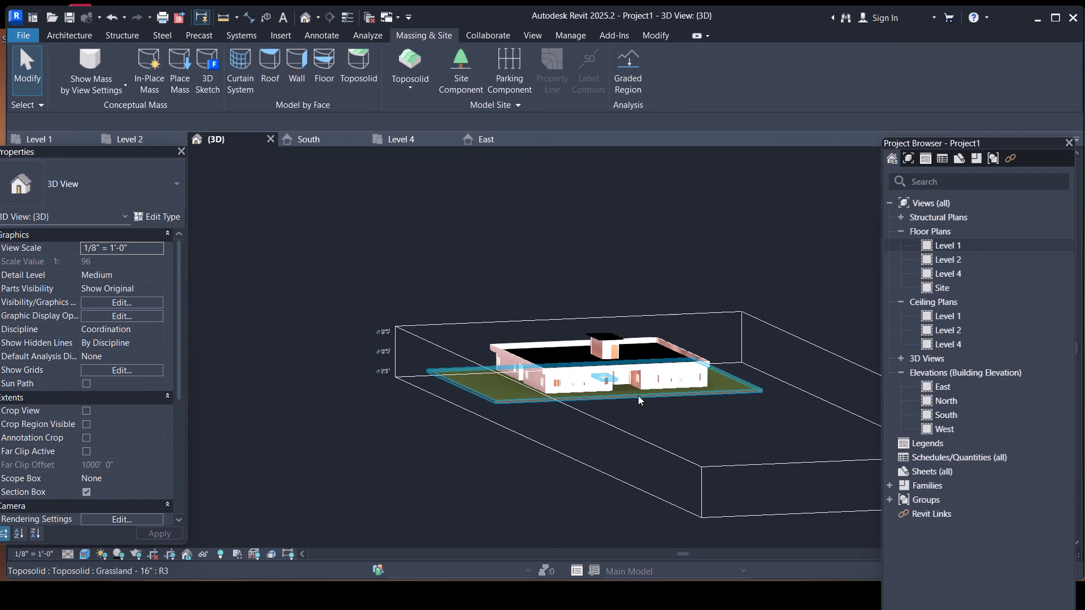
shift+middle_drag(621, 448, 851, 453)
scroll(618, 361, up, 6)
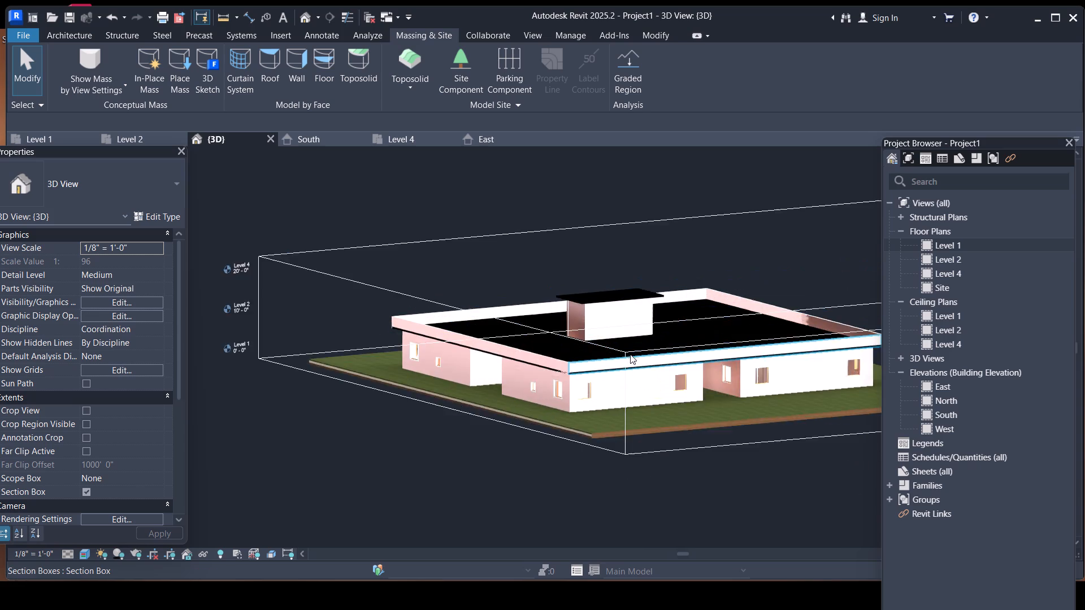
scroll(630, 354, up, 4)
scroll(611, 369, down, 8)
scroll(532, 394, up, 2)
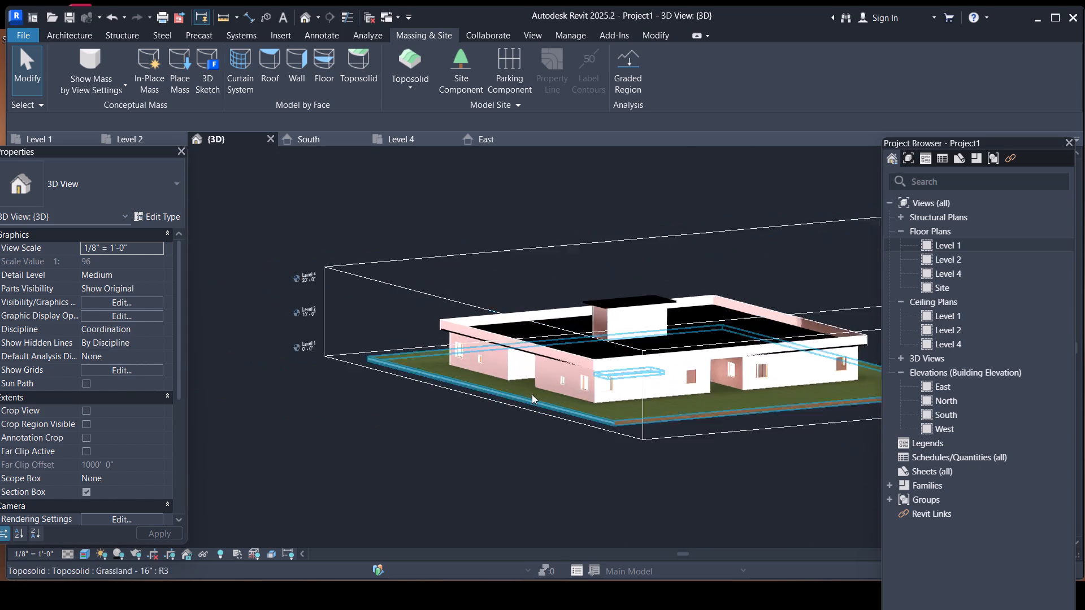
scroll(532, 394, up, 6)
scroll(529, 310, down, 6)
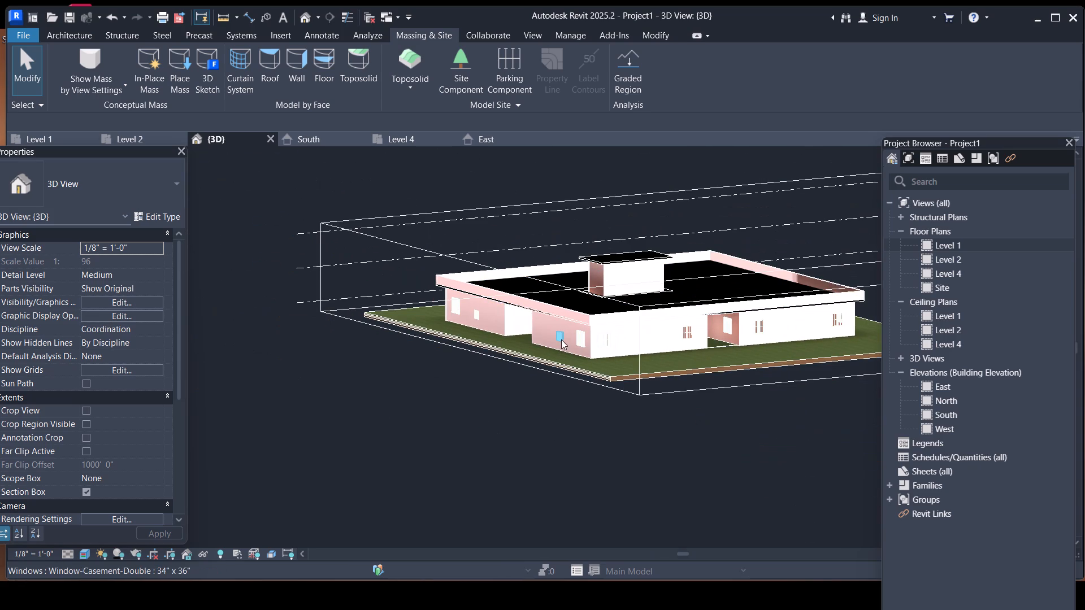
scroll(582, 306, down, 4)
scroll(631, 335, up, 2)
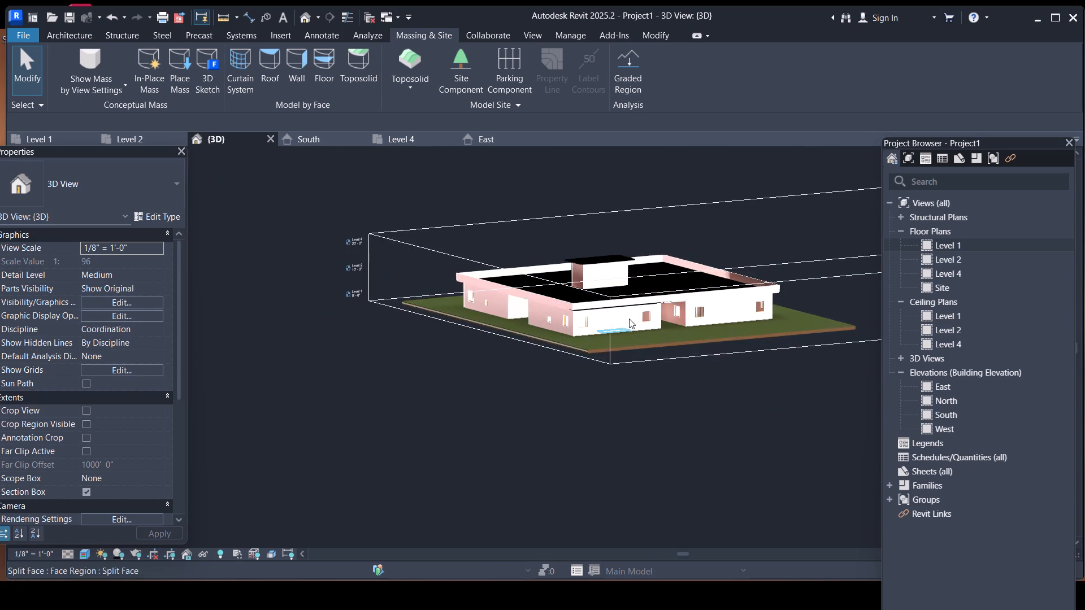
scroll(629, 319, up, 4)
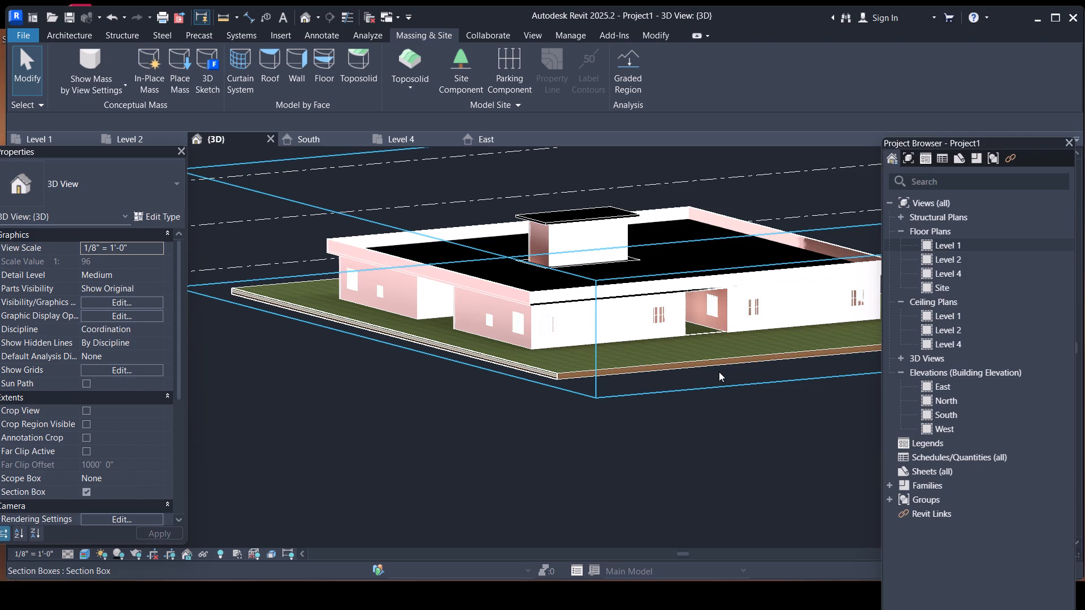
scroll(637, 330, up, 4)
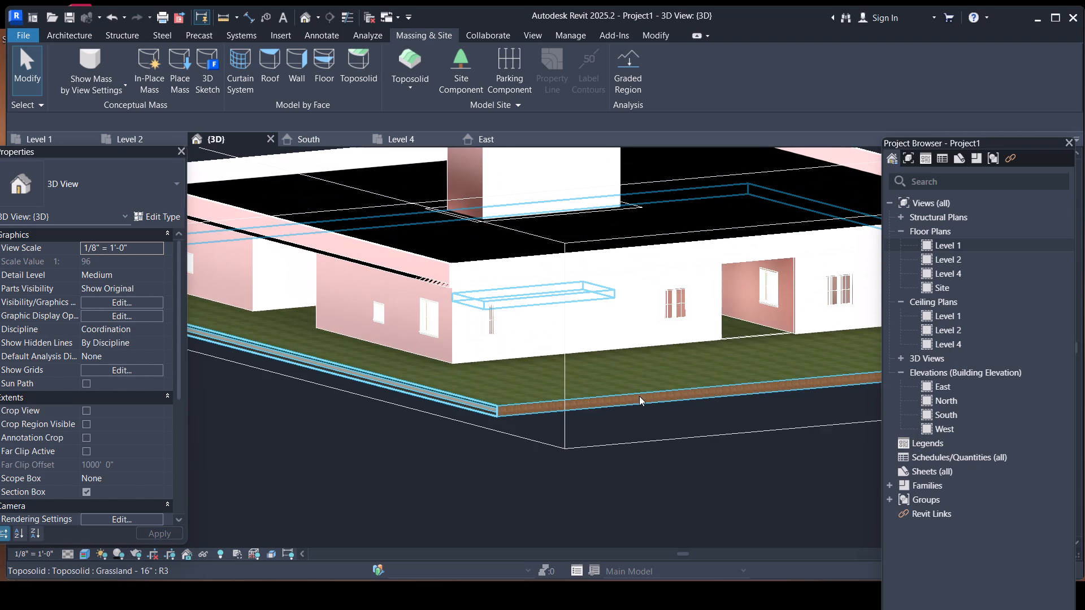
key(Escape)
scroll(638, 300, down, 6)
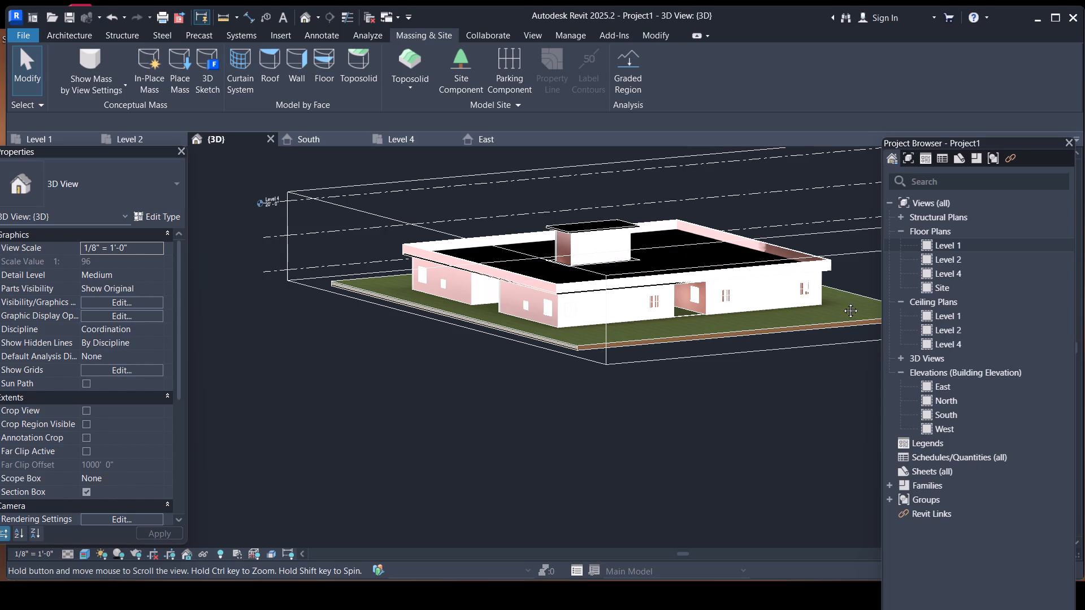
shift+scroll(804, 311, down, 1)
shift+middle_drag(804, 311, 702, 356)
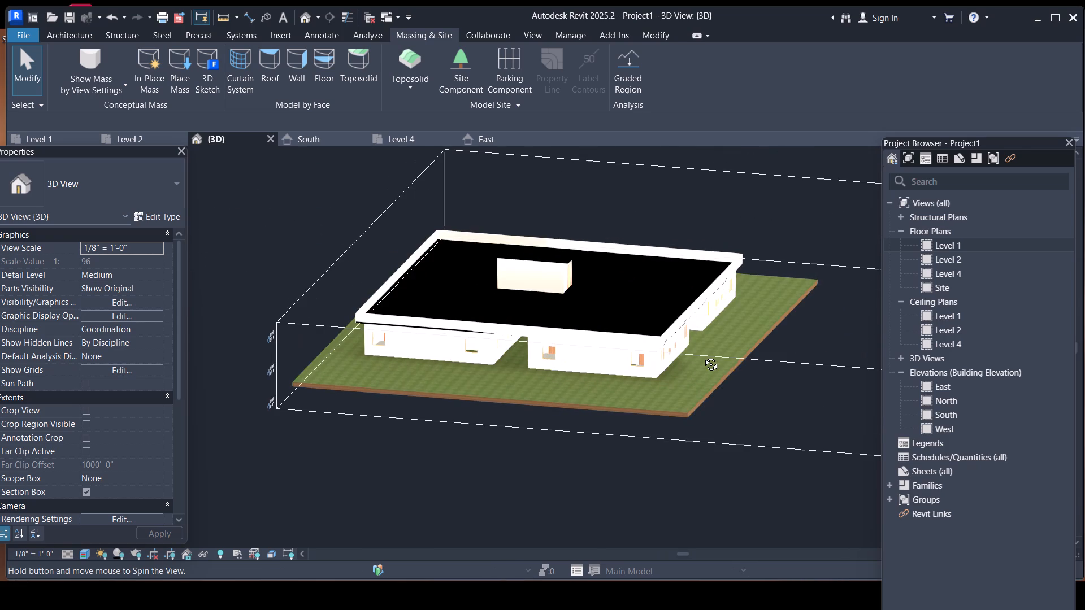
shift+middle_drag(702, 356, 712, 338)
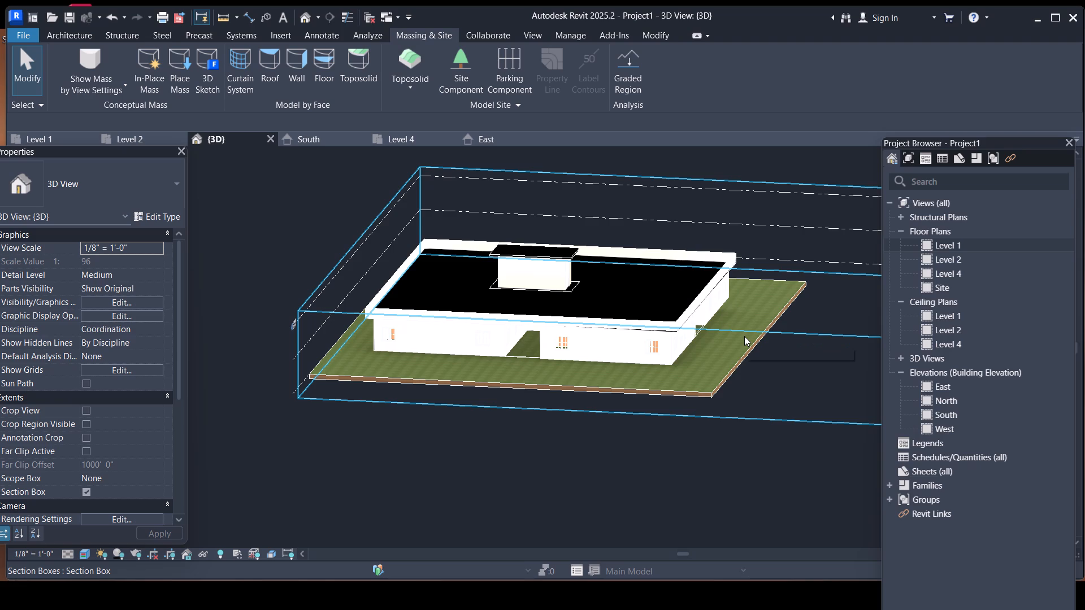
scroll(515, 355, up, 5)
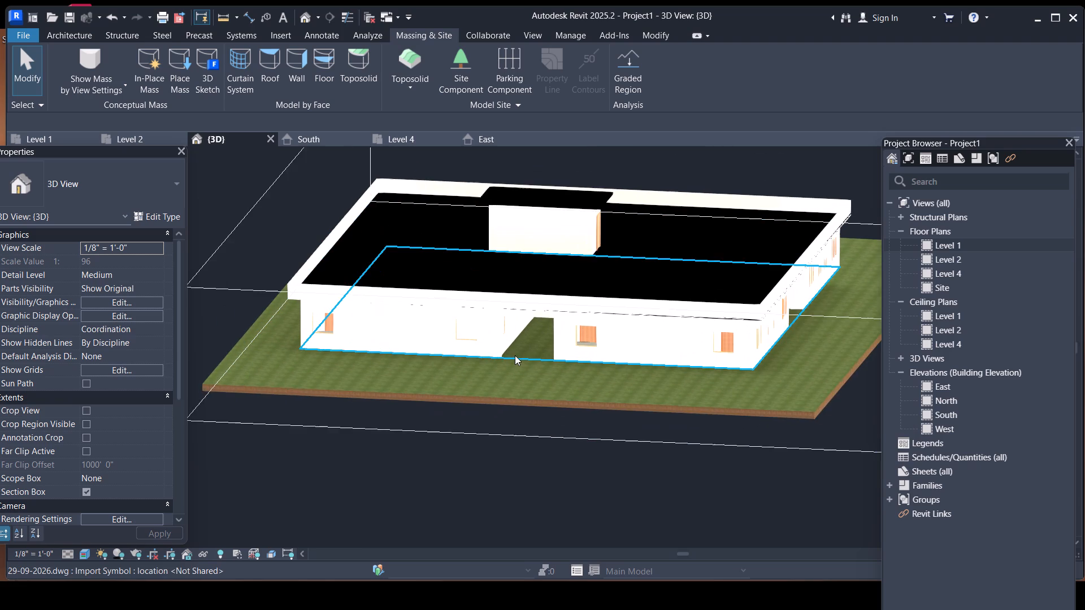
scroll(515, 355, up, 2)
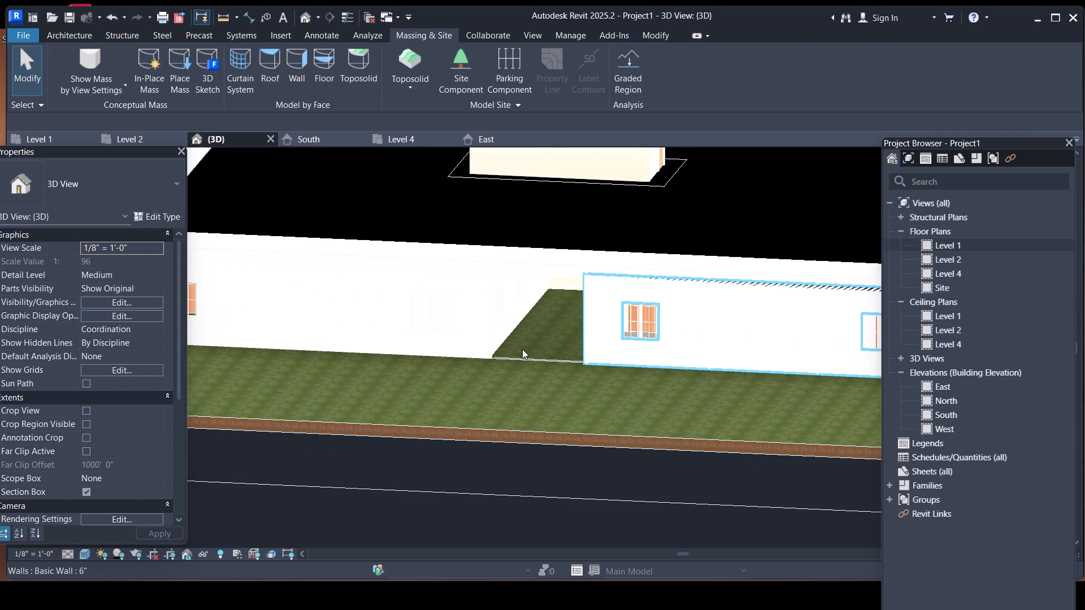
scroll(522, 349, down, 4)
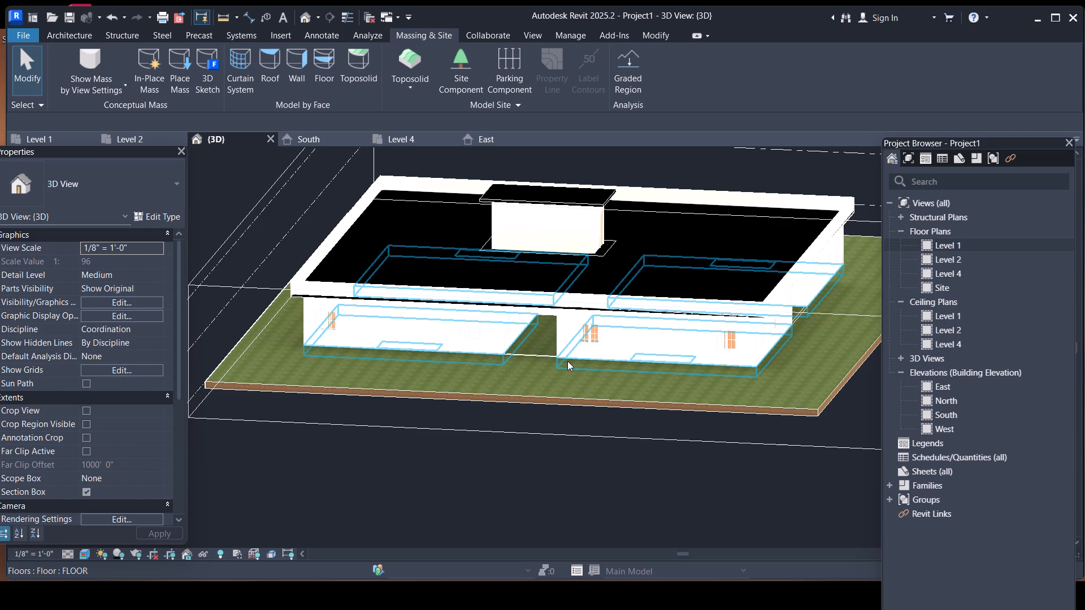
scroll(568, 341, down, 2)
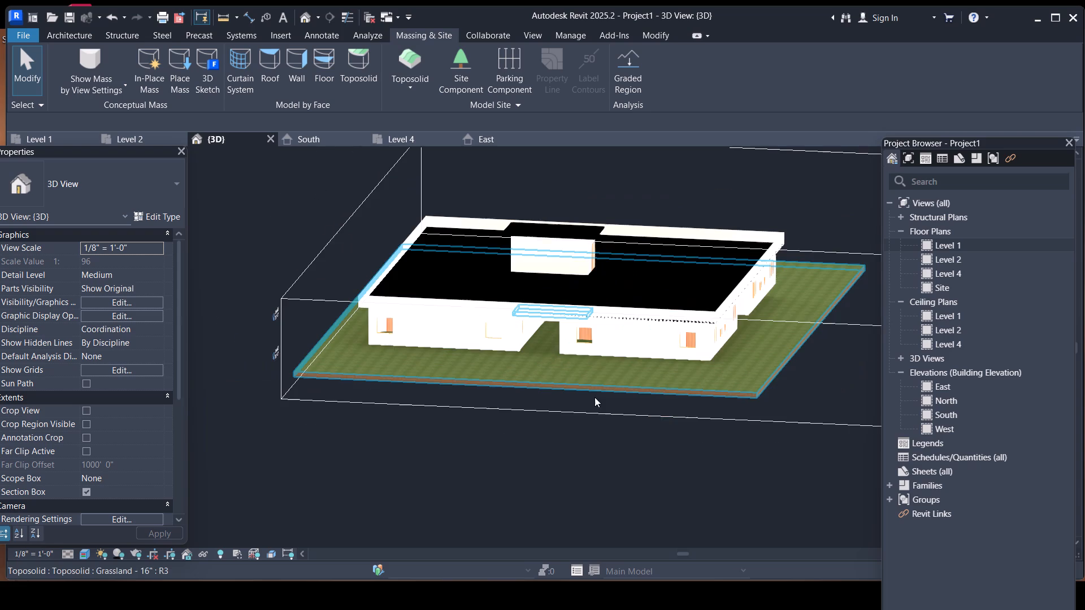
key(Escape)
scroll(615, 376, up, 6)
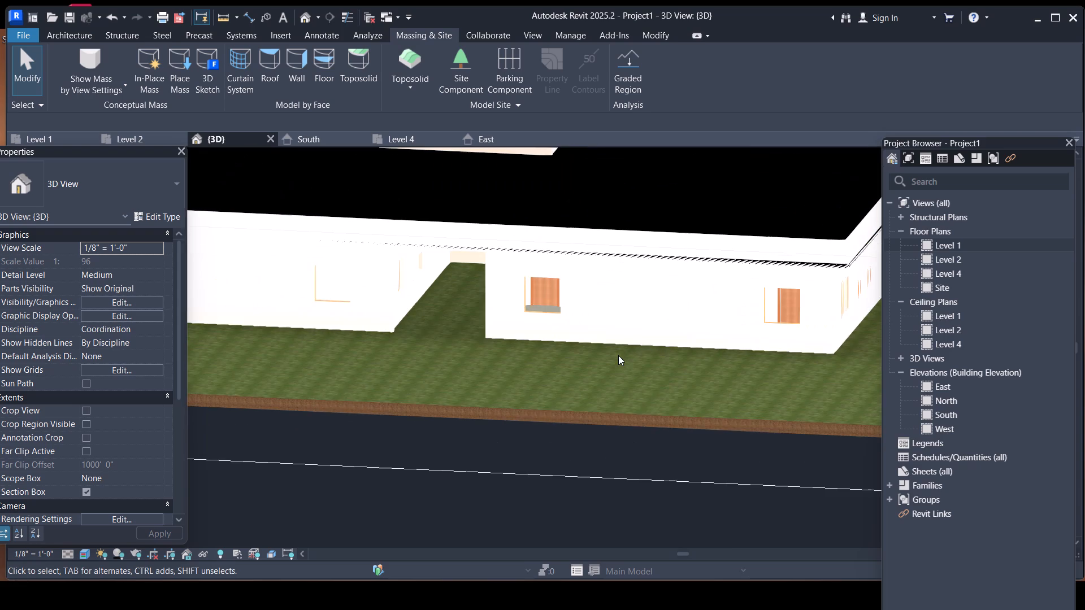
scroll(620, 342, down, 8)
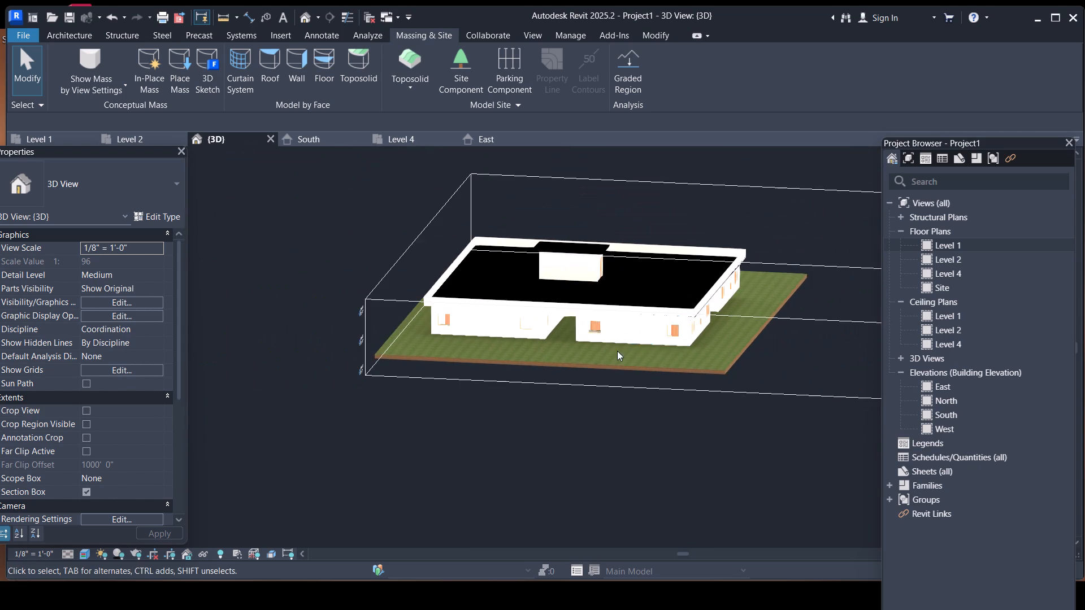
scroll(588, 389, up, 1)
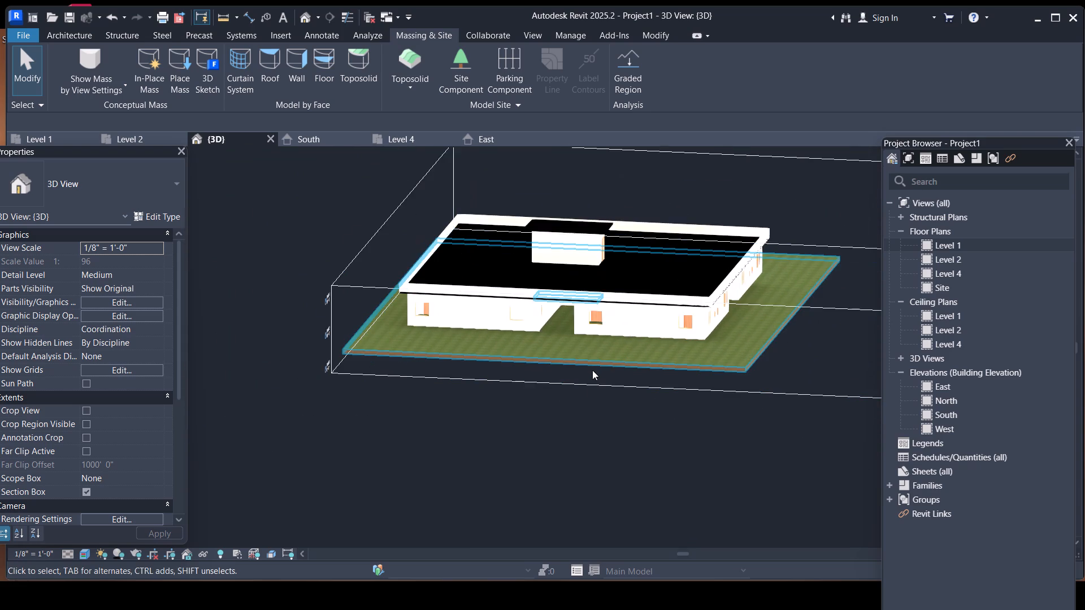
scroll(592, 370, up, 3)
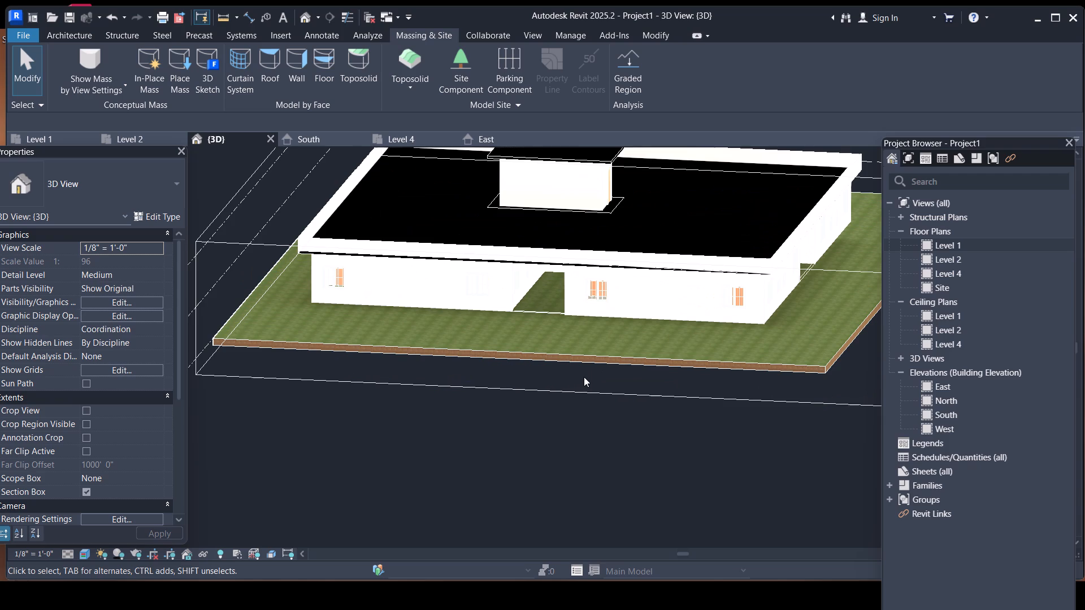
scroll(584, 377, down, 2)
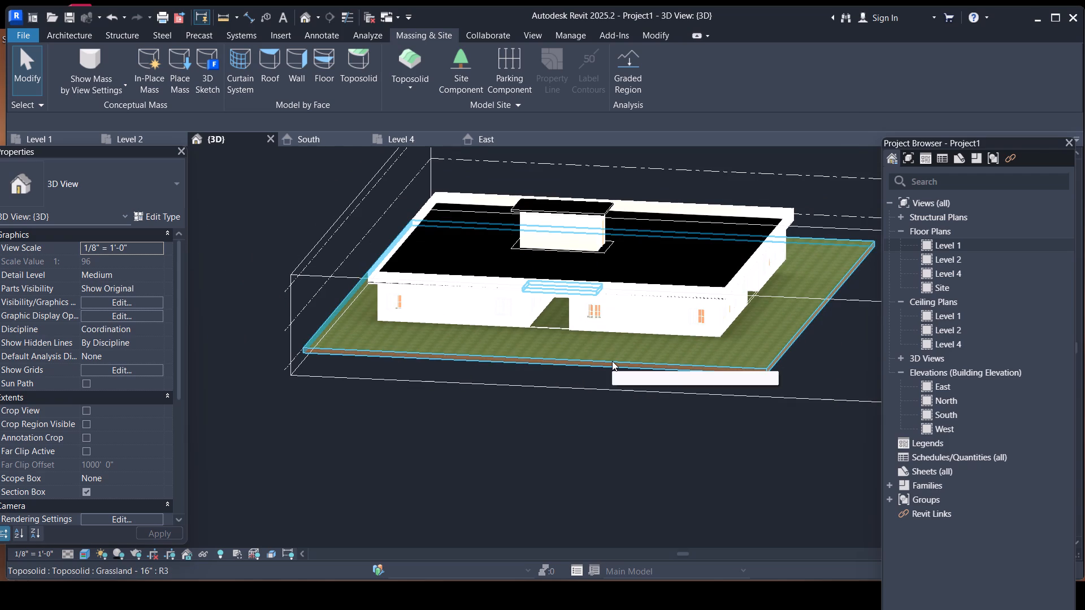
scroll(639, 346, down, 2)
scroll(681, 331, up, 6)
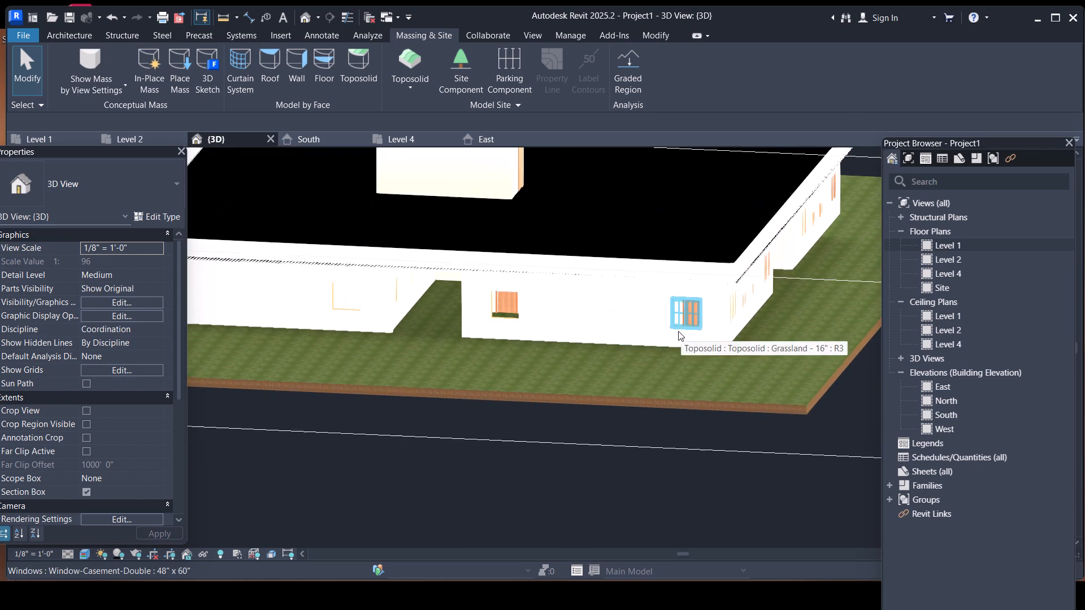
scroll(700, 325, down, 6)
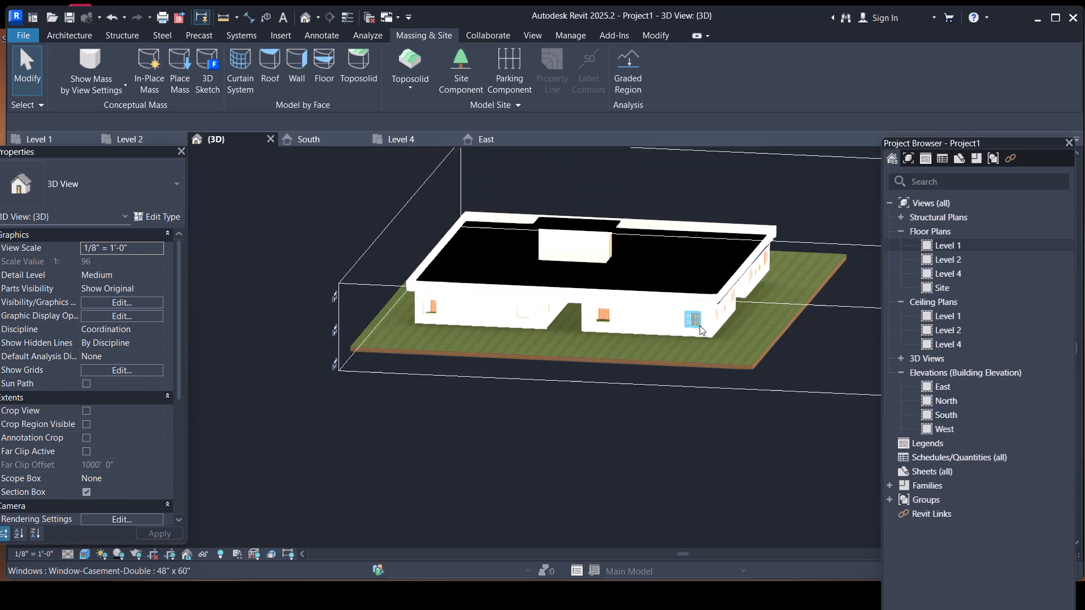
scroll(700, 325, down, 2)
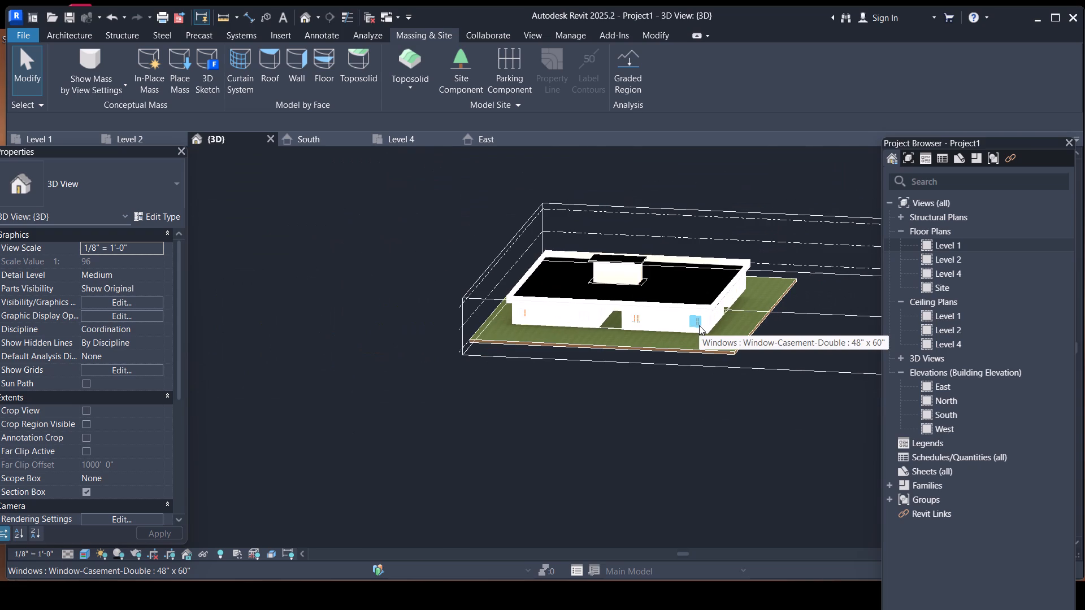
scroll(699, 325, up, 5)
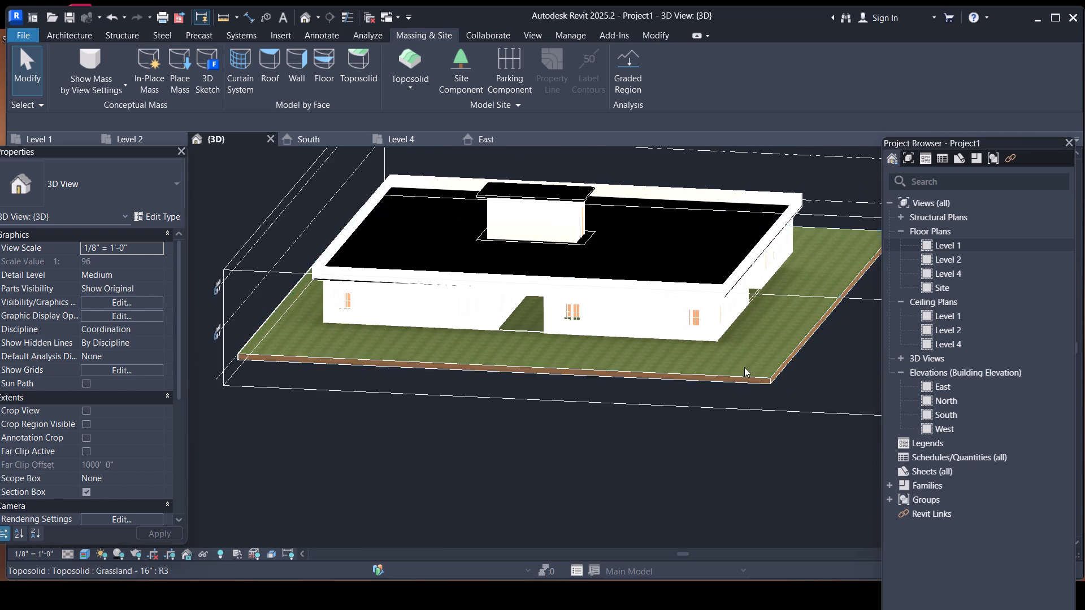
Examine the building's corners, windows and the gaps on its adjoining sides in 3D, together with the surrounding grass toposolid.
shift+middle_drag(800, 373, 720, 376)
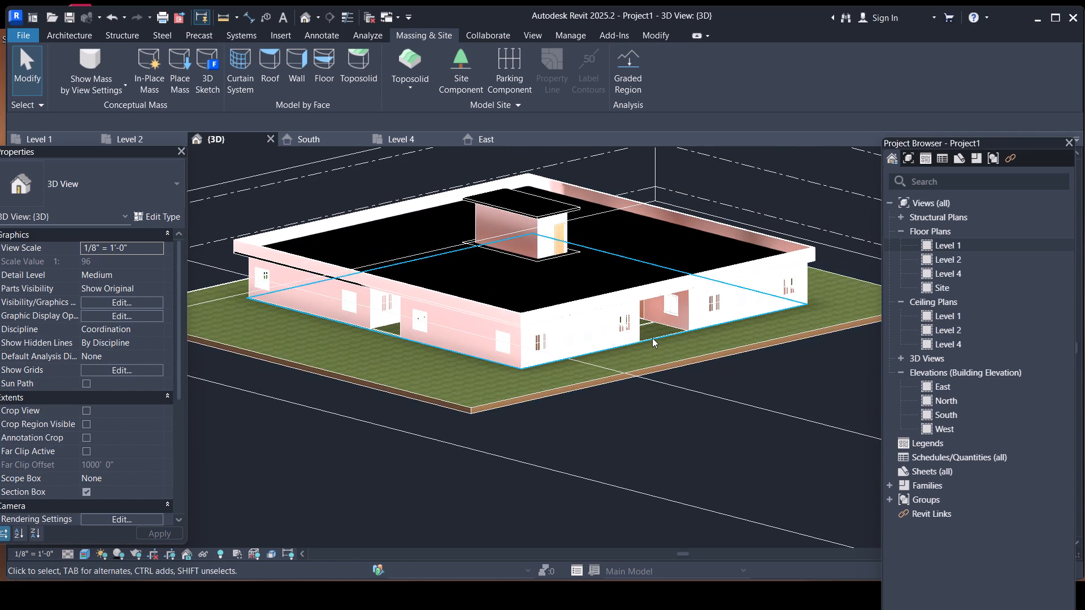
scroll(652, 338, up, 3)
shift+middle_drag(665, 361, 709, 367)
scroll(610, 356, up, 2)
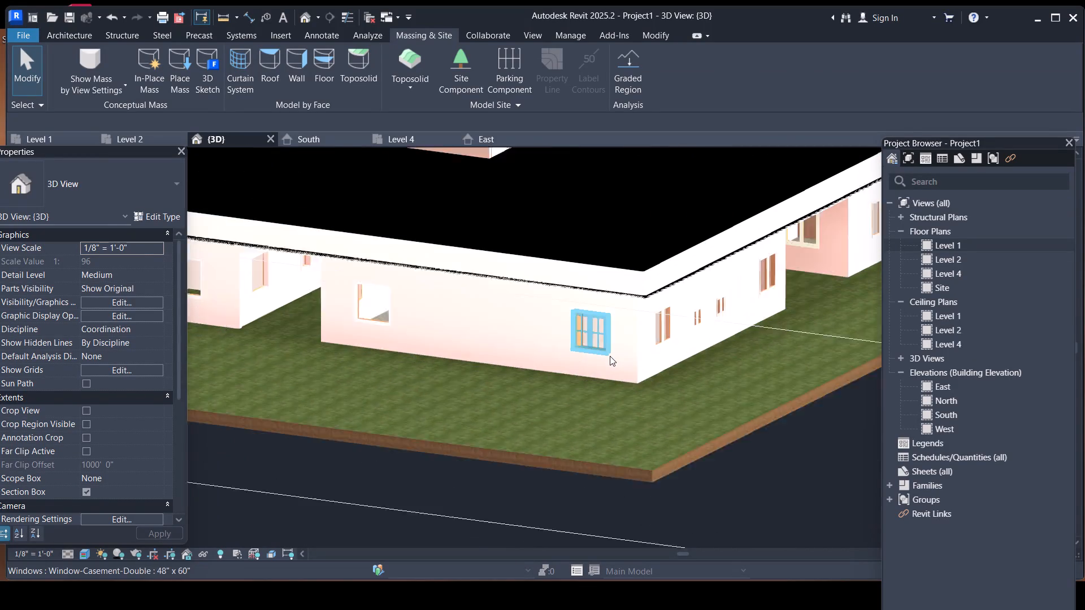
scroll(610, 356, up, 1)
scroll(562, 347, down, 6)
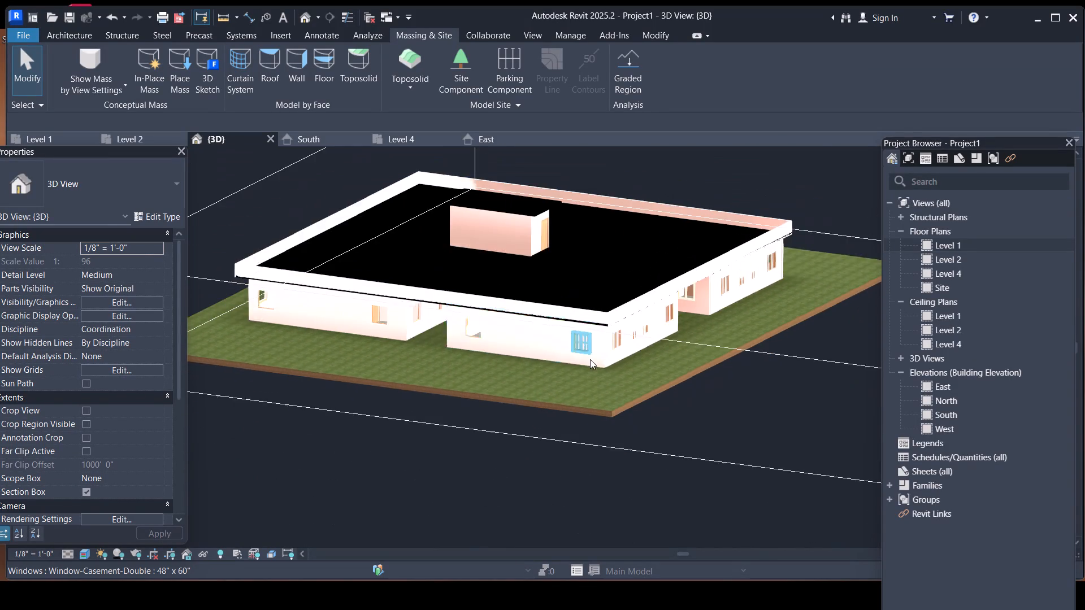
scroll(613, 373, down, 2)
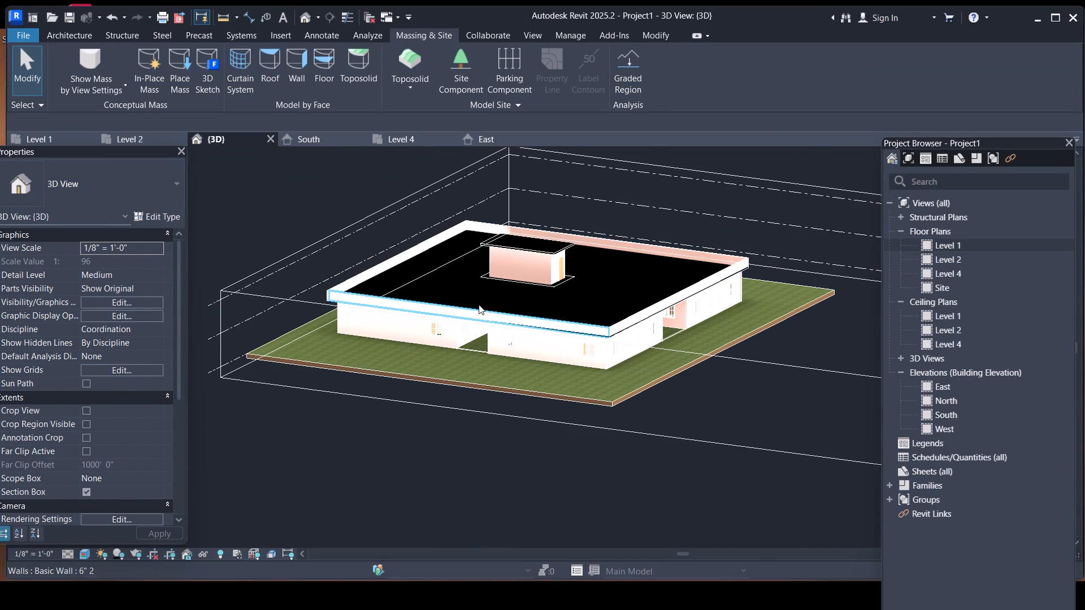
scroll(484, 302, down, 6)
scroll(565, 332, up, 1)
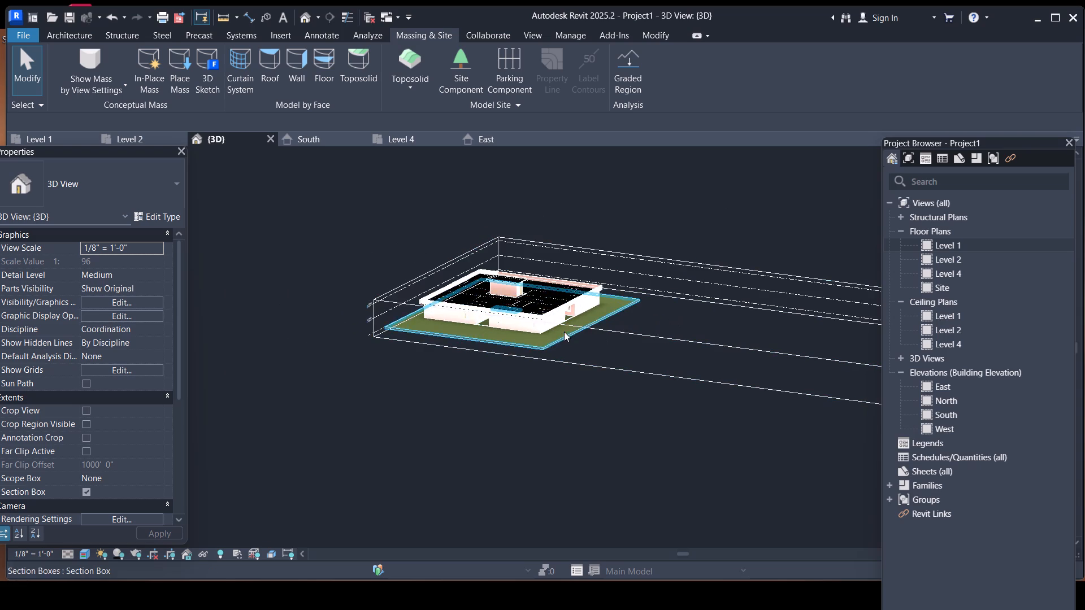
Choose the Golden Chain - 18' deciduous tree as the site component and set its type height to 12'.
scroll(564, 332, up, 6)
middle_drag(555, 336, 575, 348)
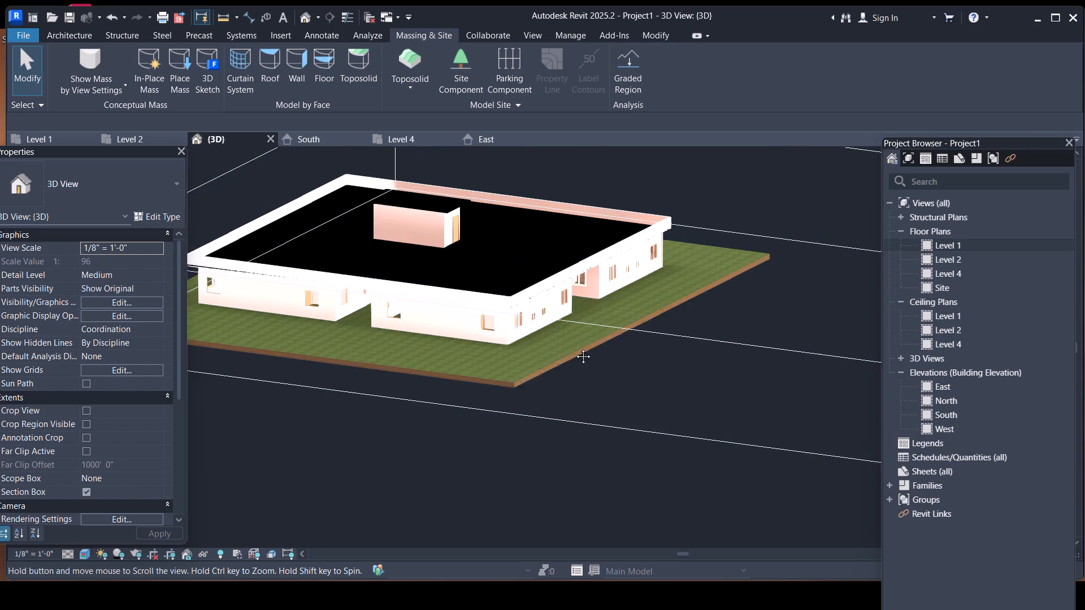
middle_drag(575, 348, 614, 394)
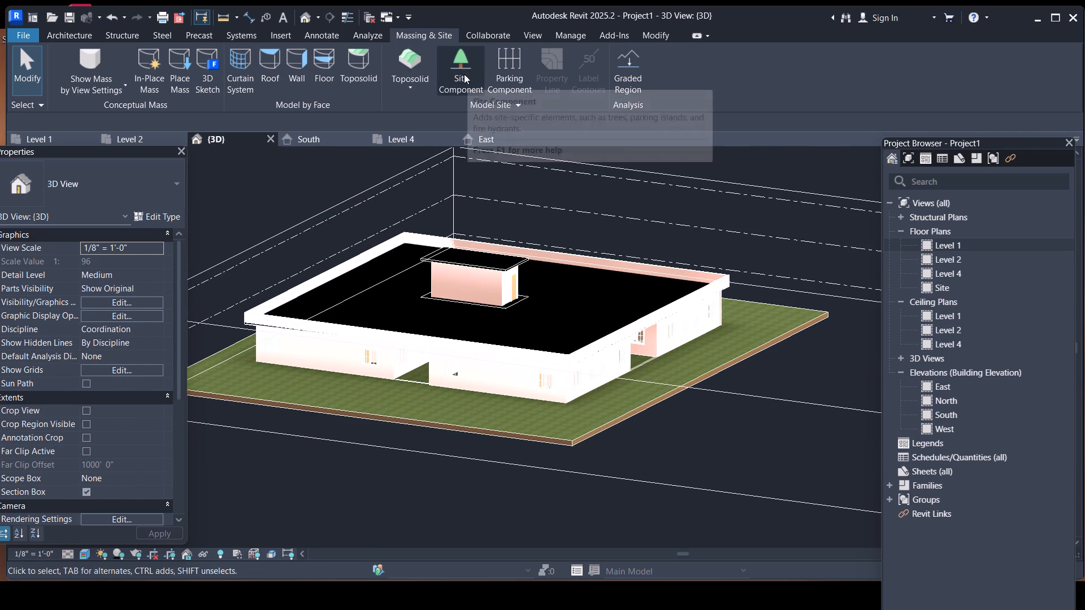
click(464, 74)
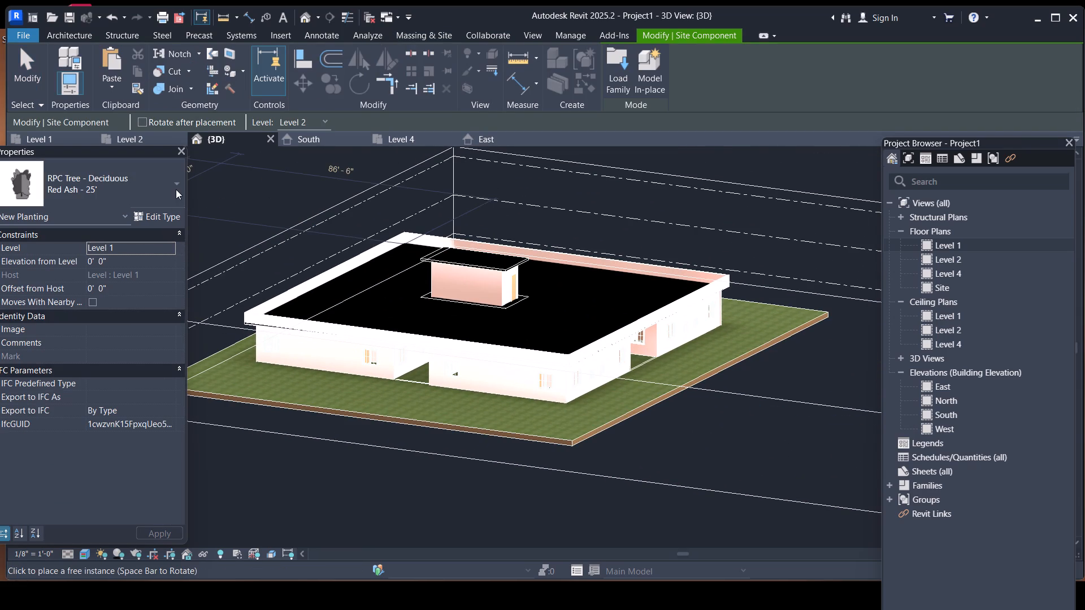
click(176, 189)
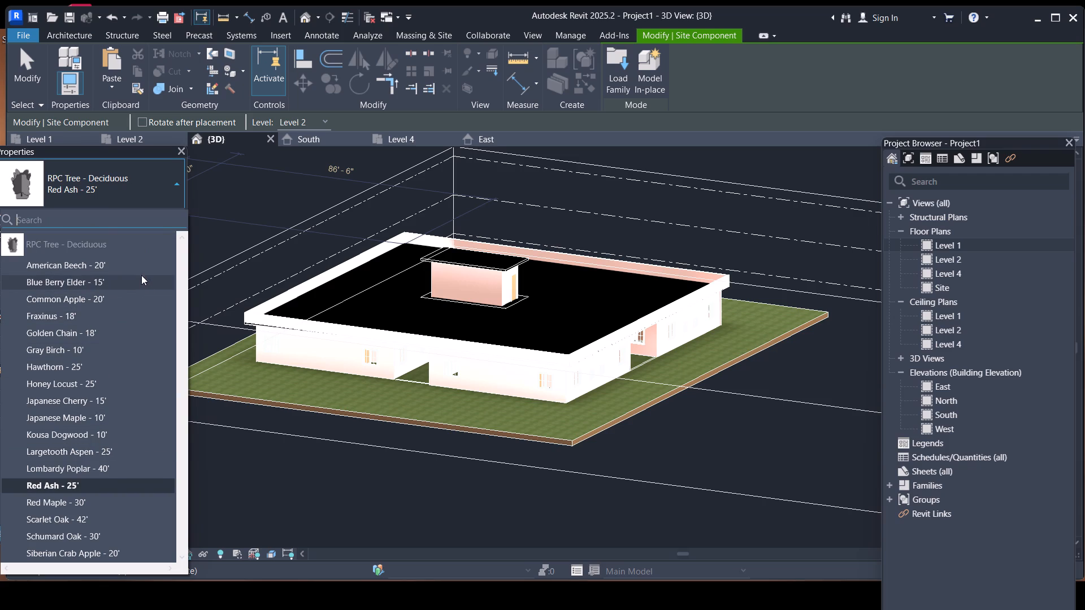
click(134, 333)
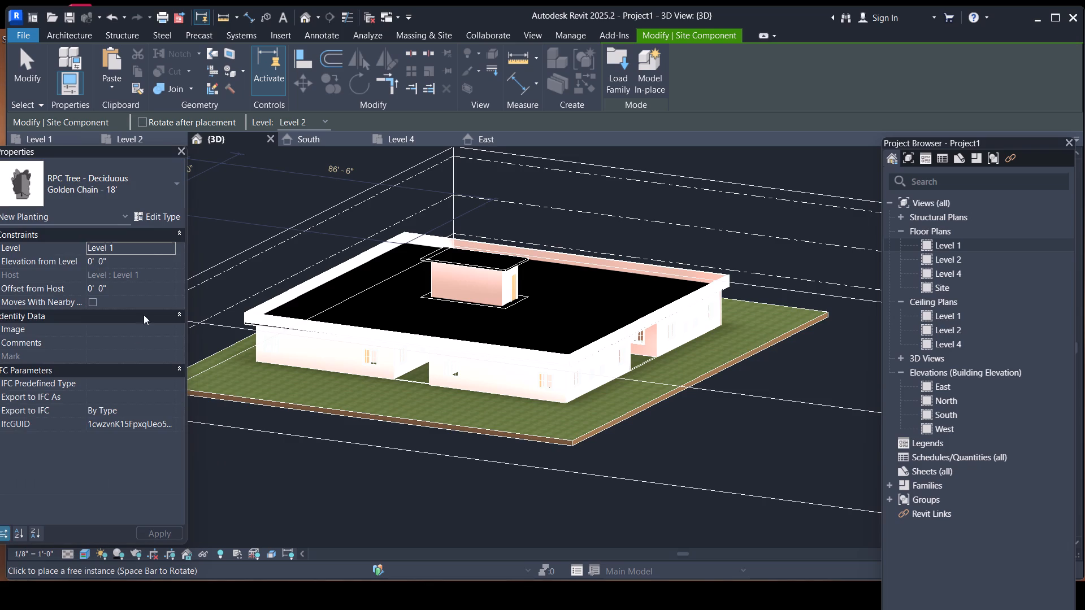
click(177, 214)
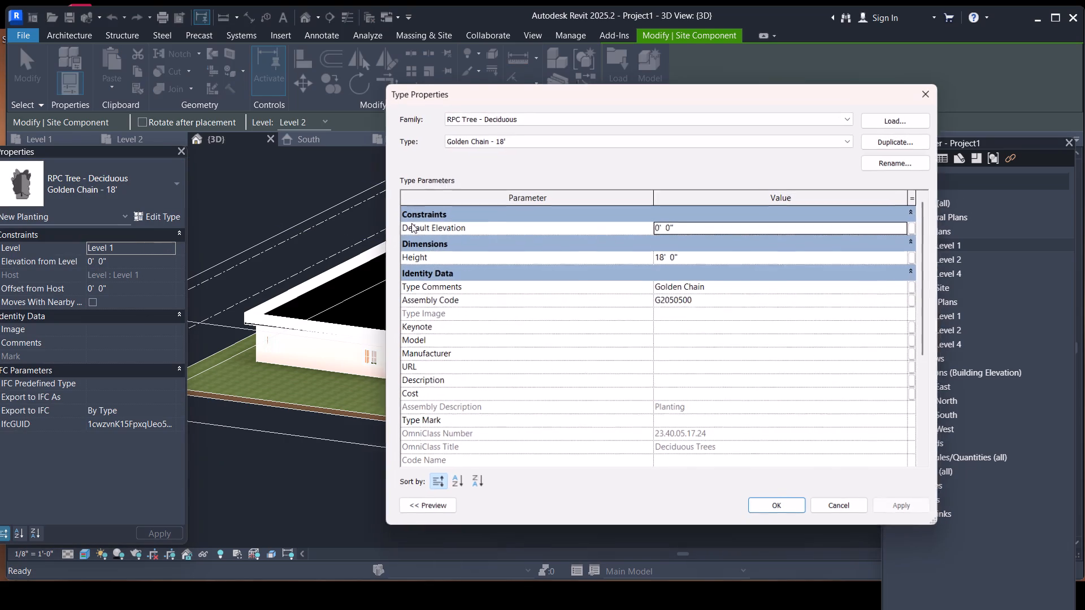
click(699, 255)
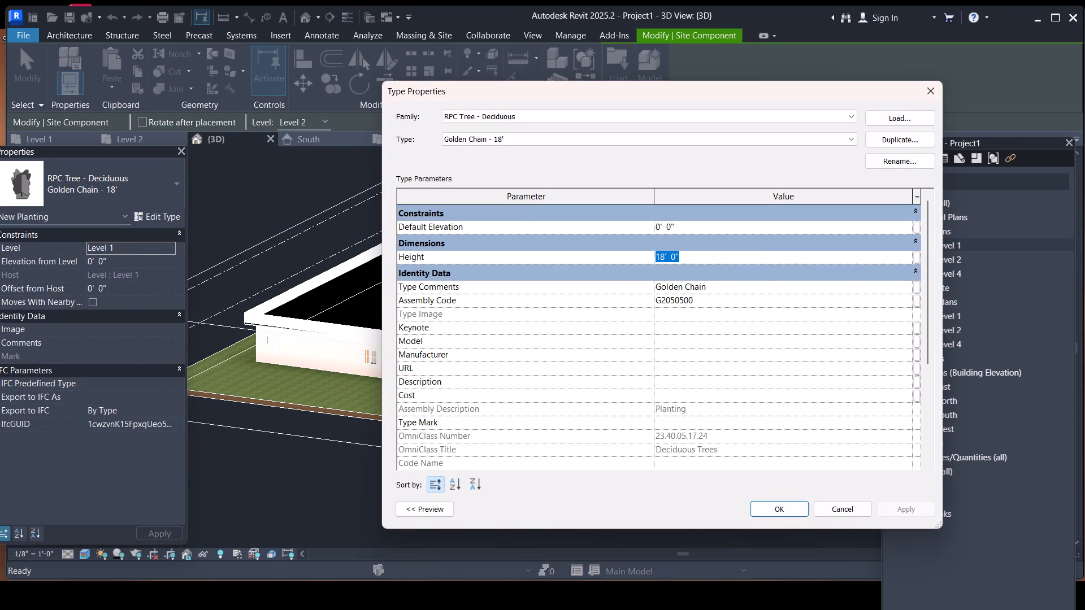
key(BackSpace)
key(1)
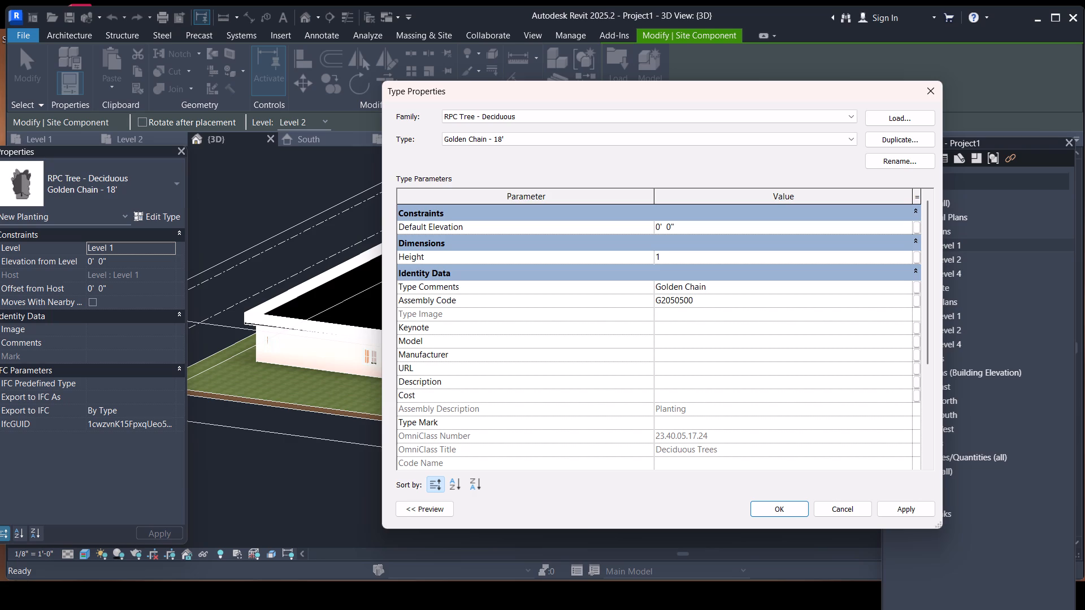
text(2')
key(Return)
click(791, 511)
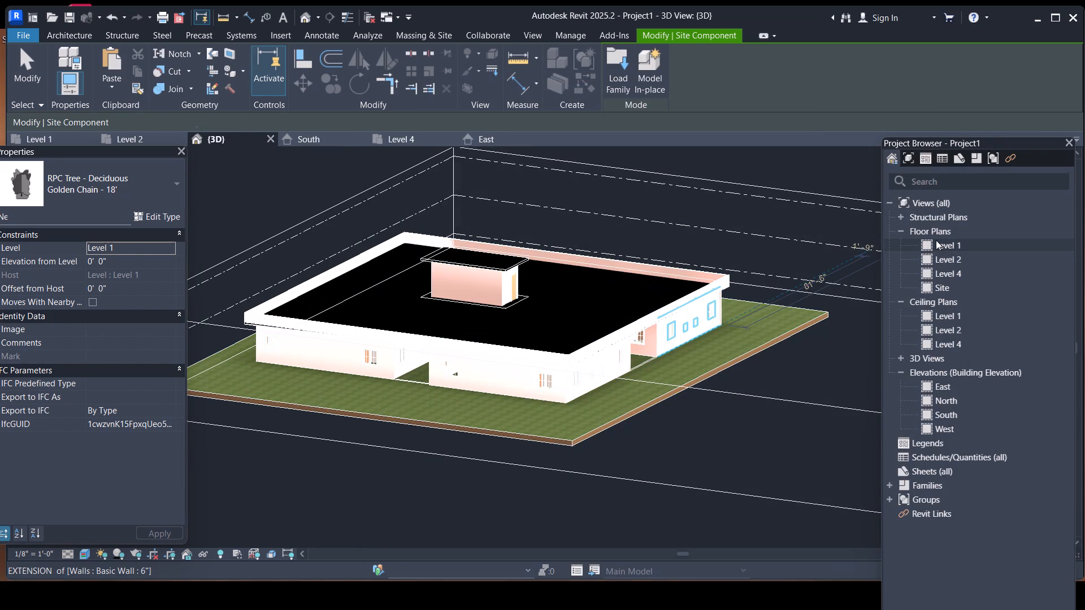
Place Golden Chain trees on the Level 1 plan along the building's north-west corner and west side, plus one by the north-east corner.
double_click(978, 246)
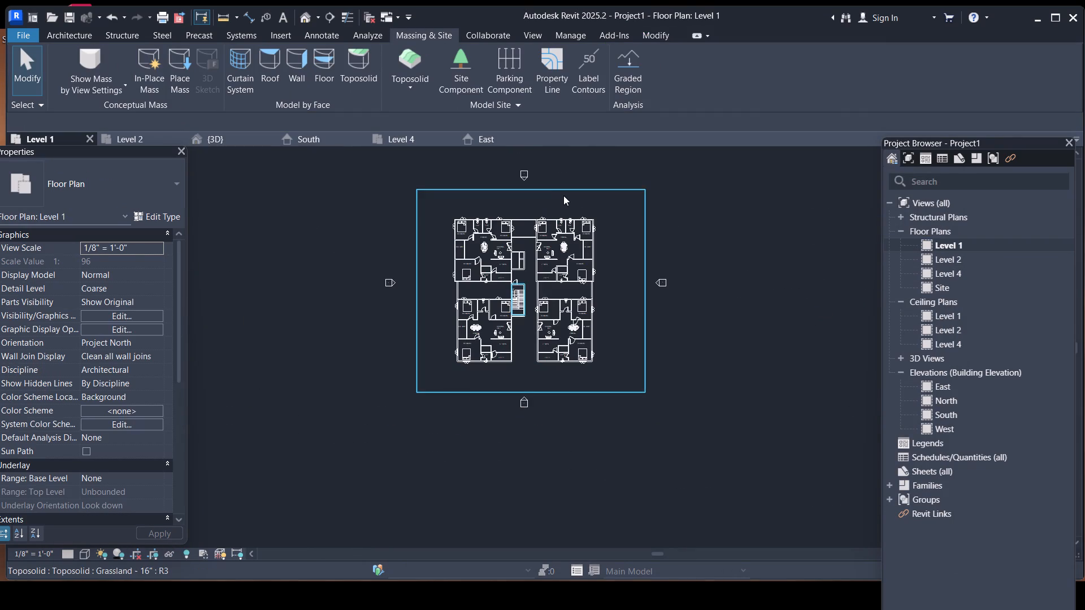
scroll(563, 195, up, 5)
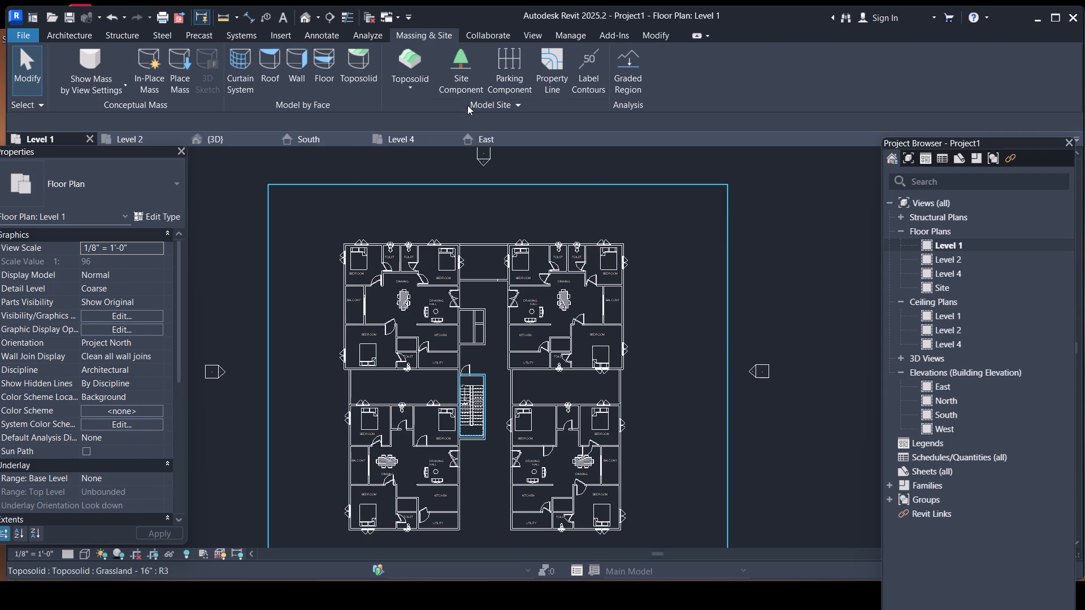
click(464, 86)
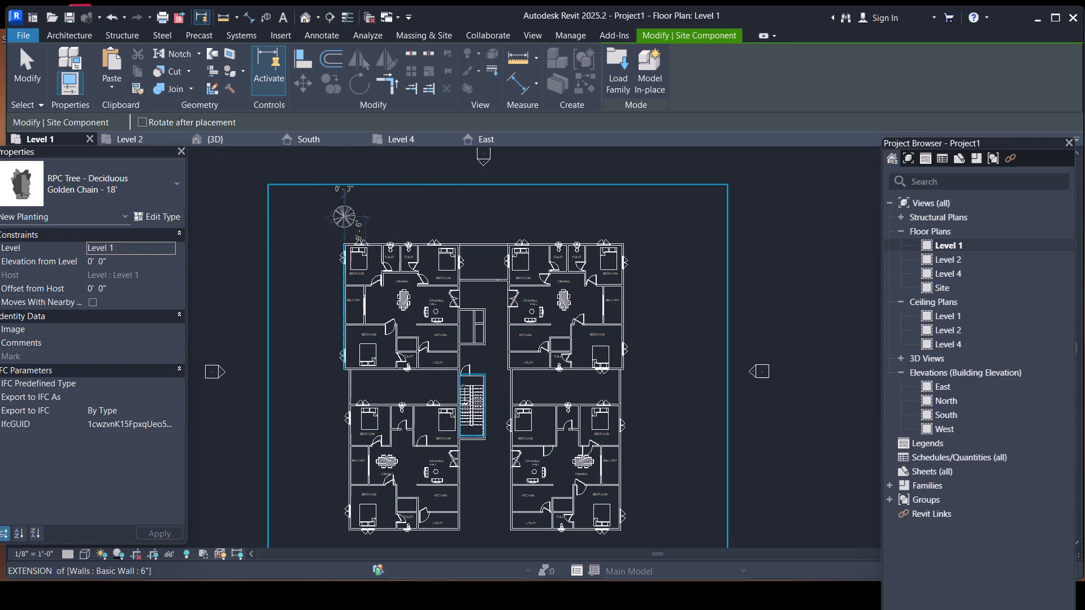
click(313, 206)
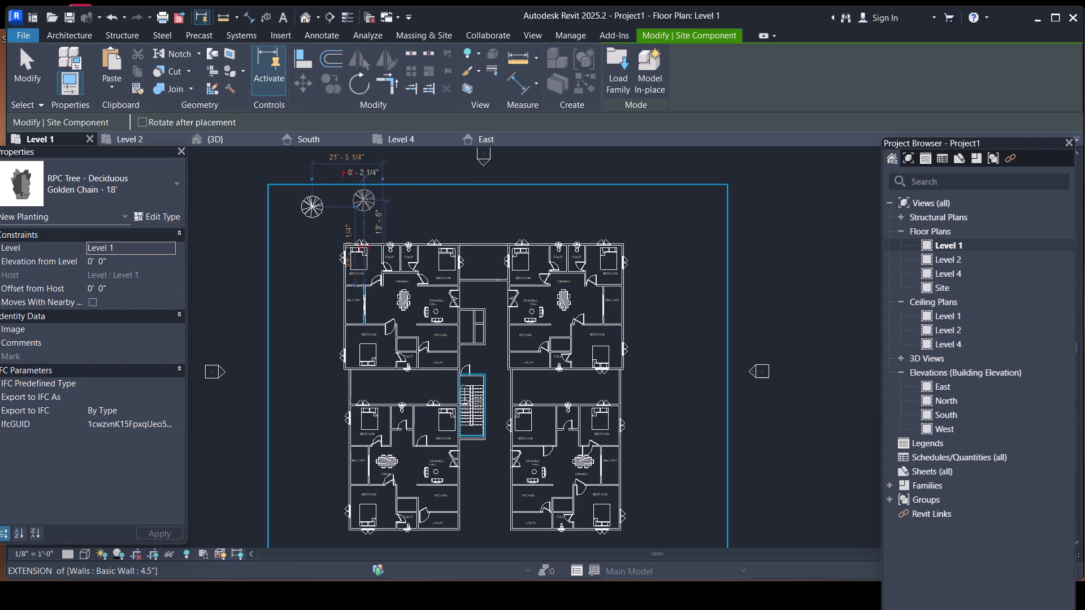
click(366, 216)
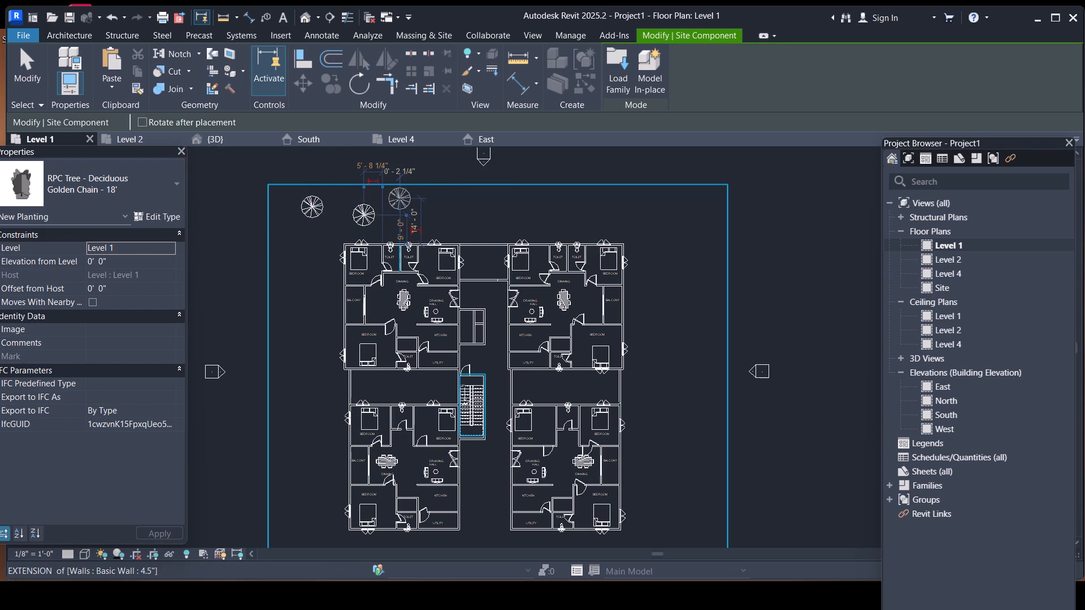
click(394, 198)
click(292, 252)
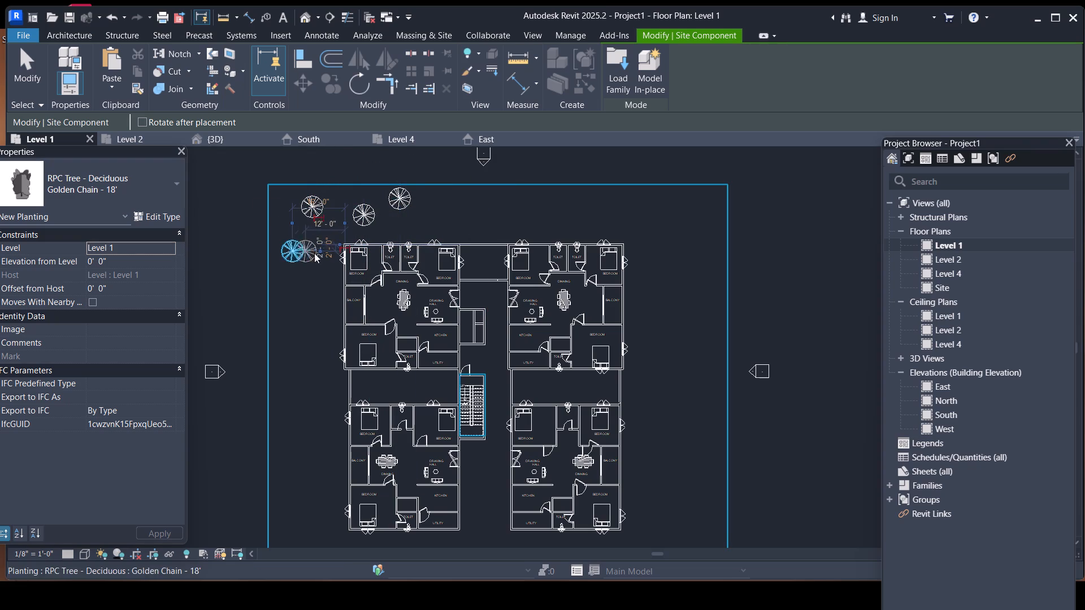
click(315, 277)
click(294, 304)
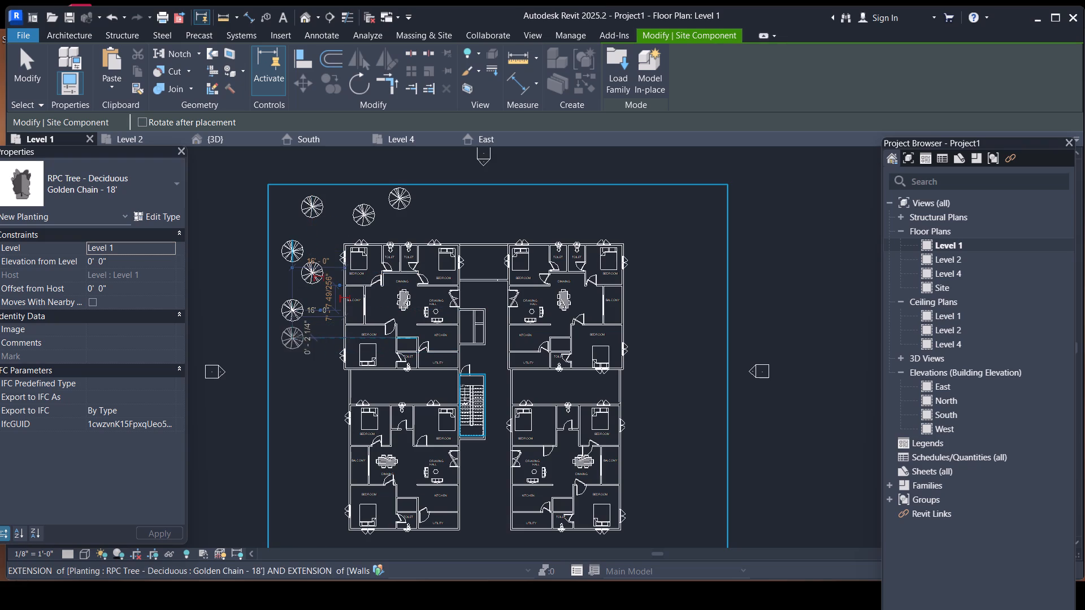
click(298, 324)
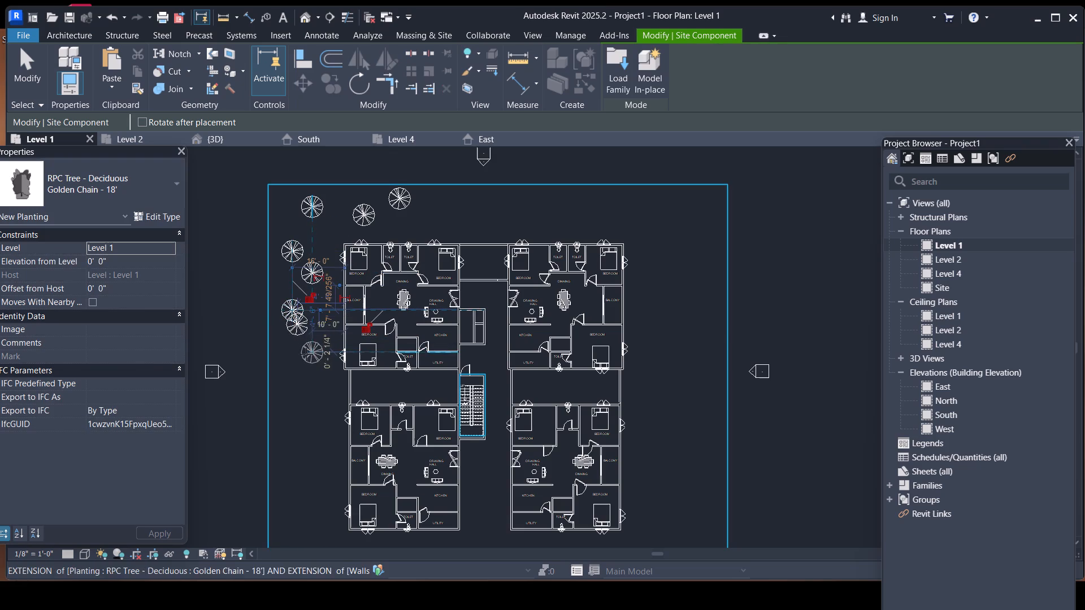
click(297, 360)
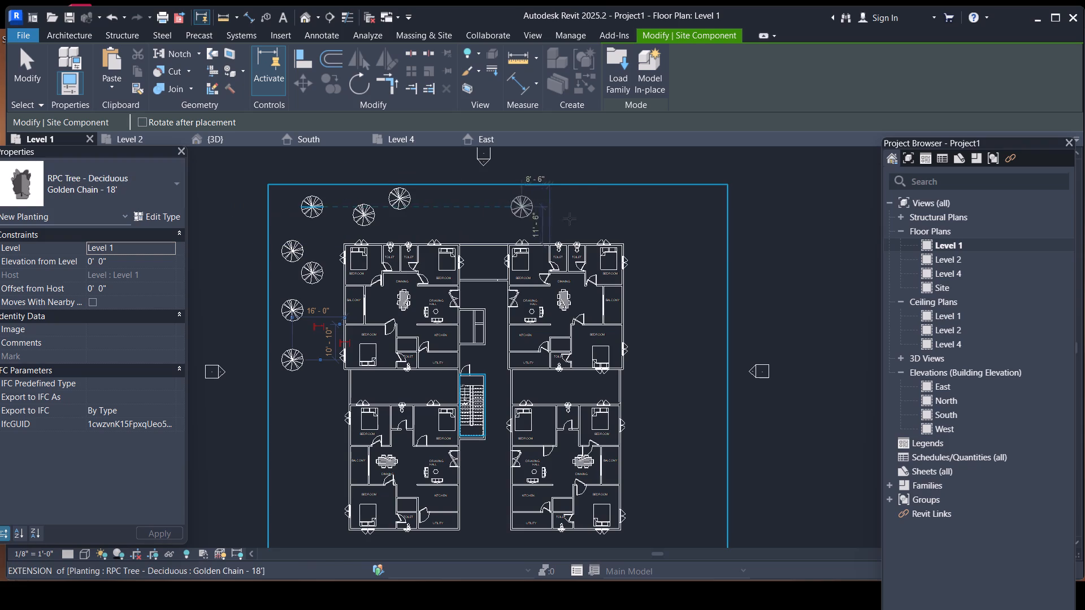
click(619, 213)
Place five Gray Birch - 10' trees on the Level 1 plan along the building's west and north sides.
click(177, 186)
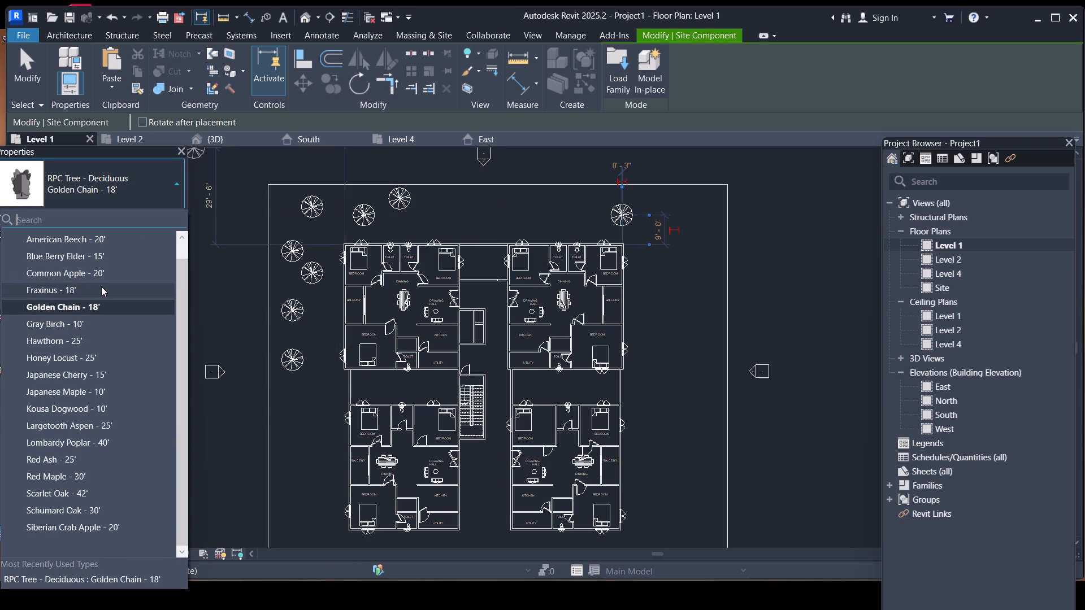
click(94, 331)
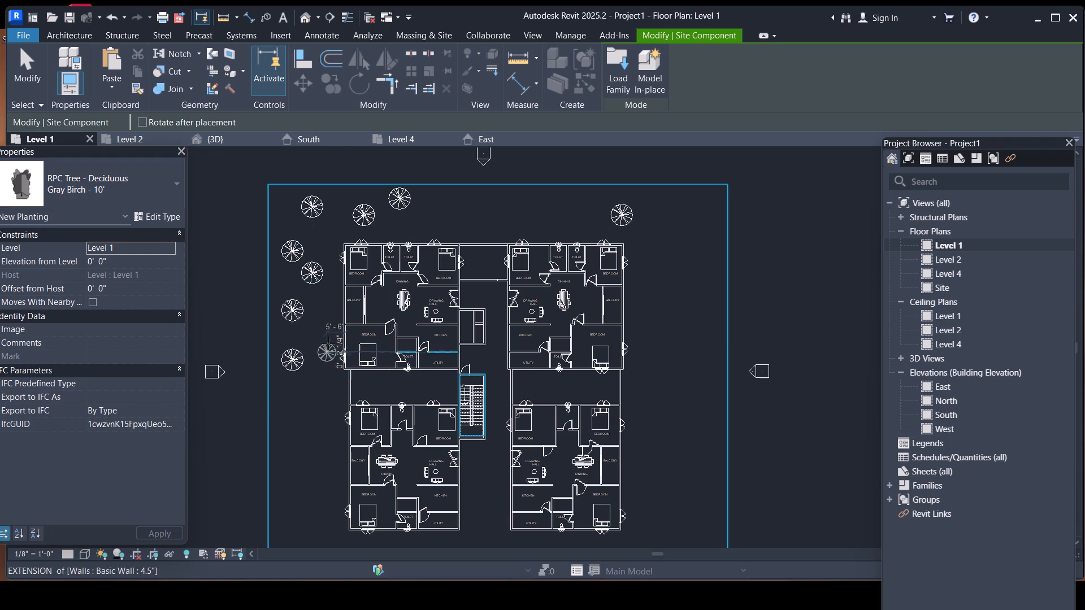
click(323, 237)
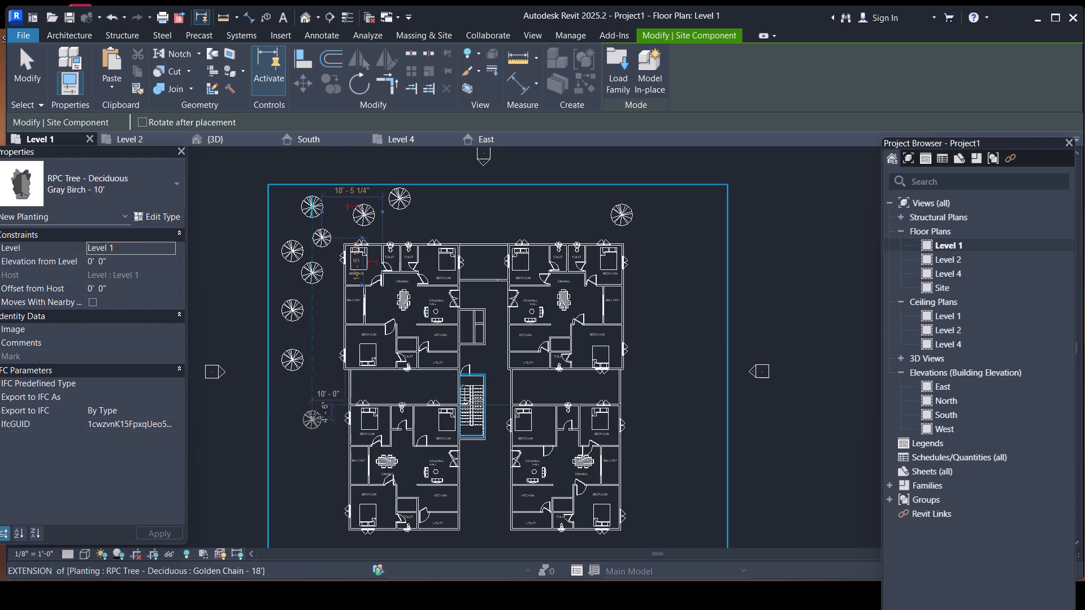
scroll(318, 371, down, 3)
click(311, 493)
click(301, 455)
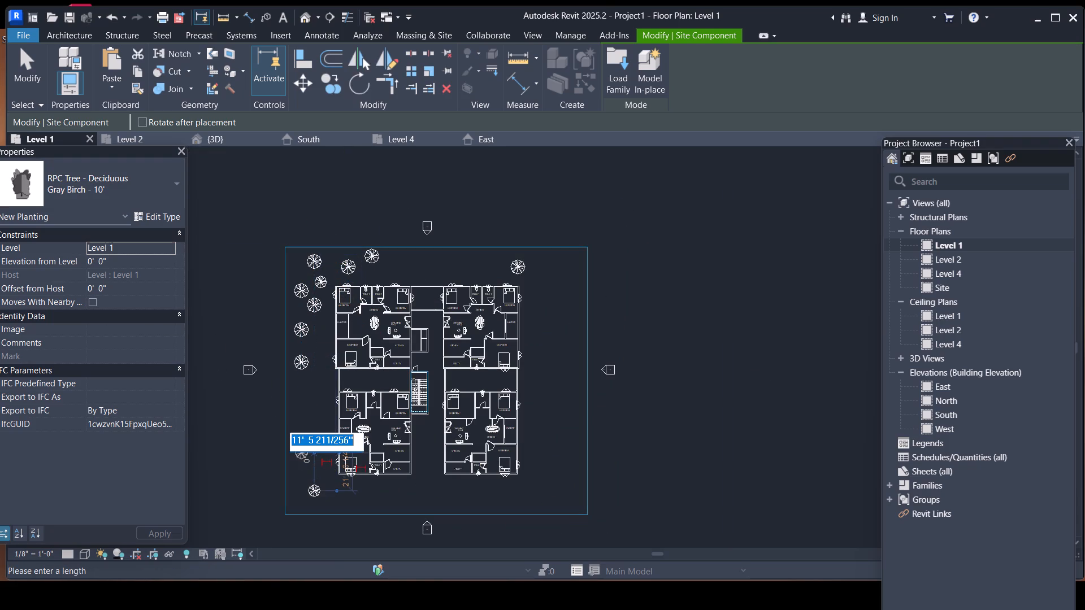
click(314, 390)
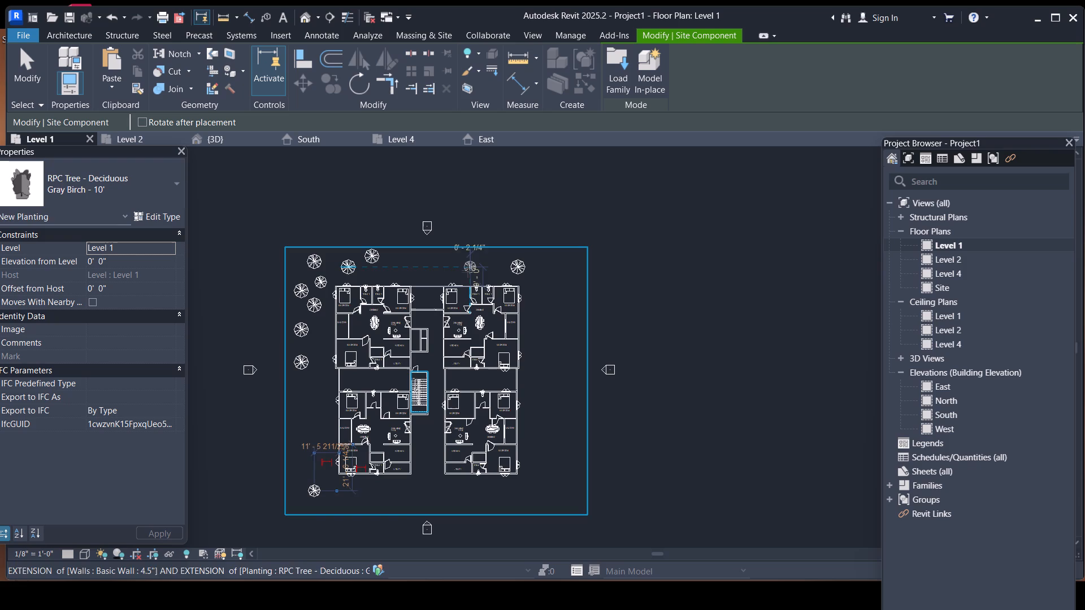
click(468, 271)
click(316, 417)
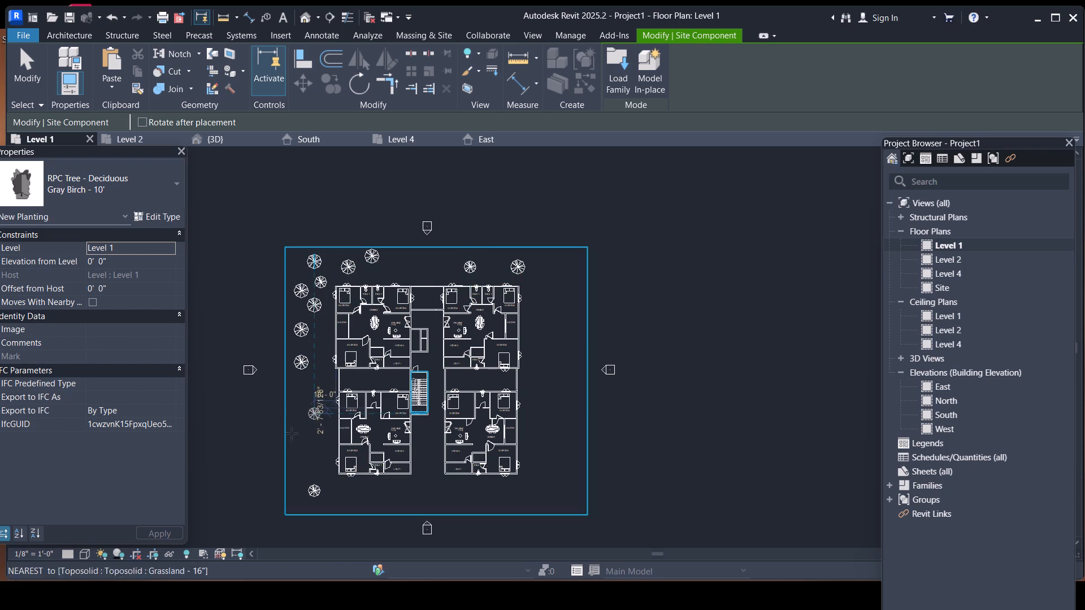
click(296, 442)
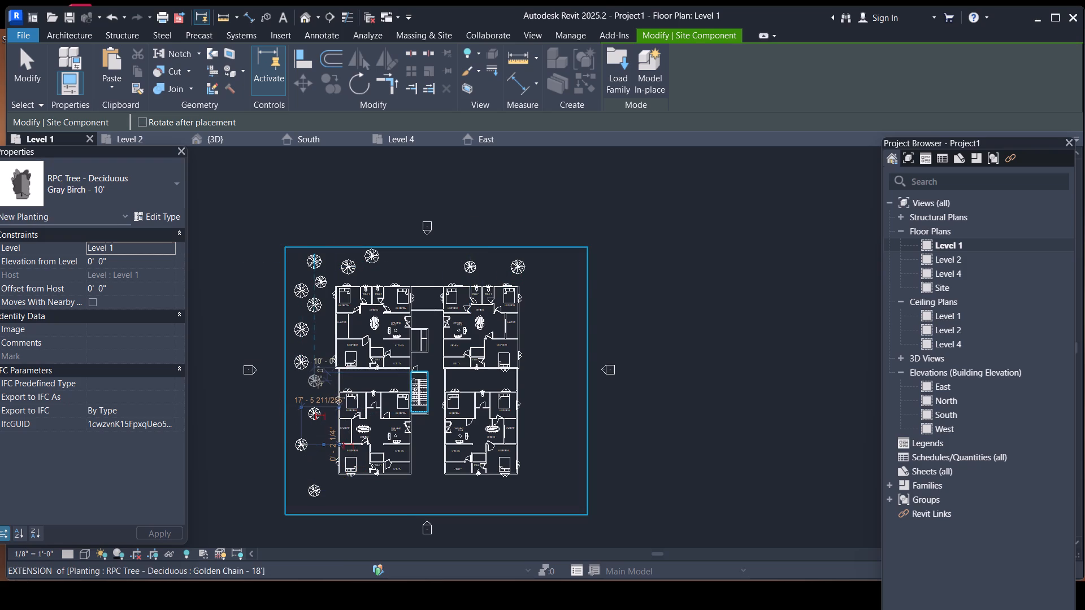
key(Escape)
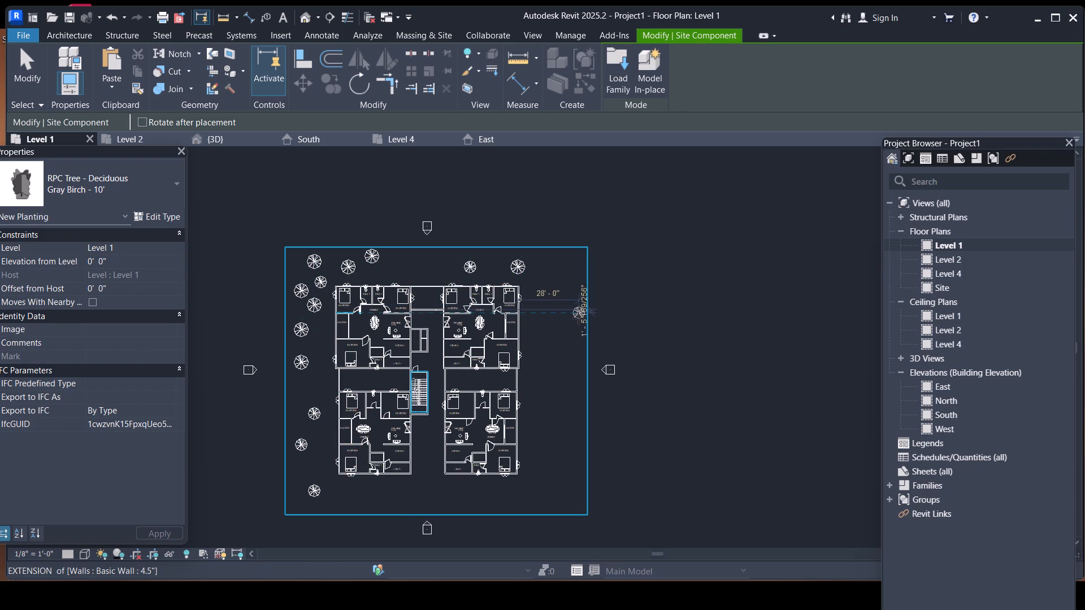
From the 3D view, set the Gray Birch tree type's height to 20'.
double_click(237, 143)
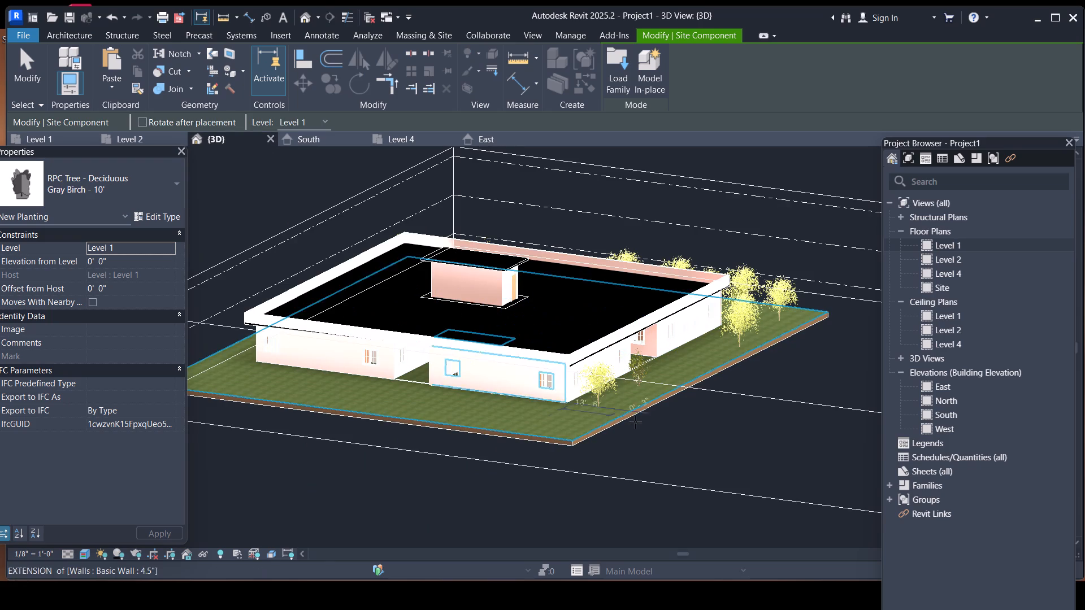
scroll(553, 434, up, 6)
scroll(592, 387, down, 1)
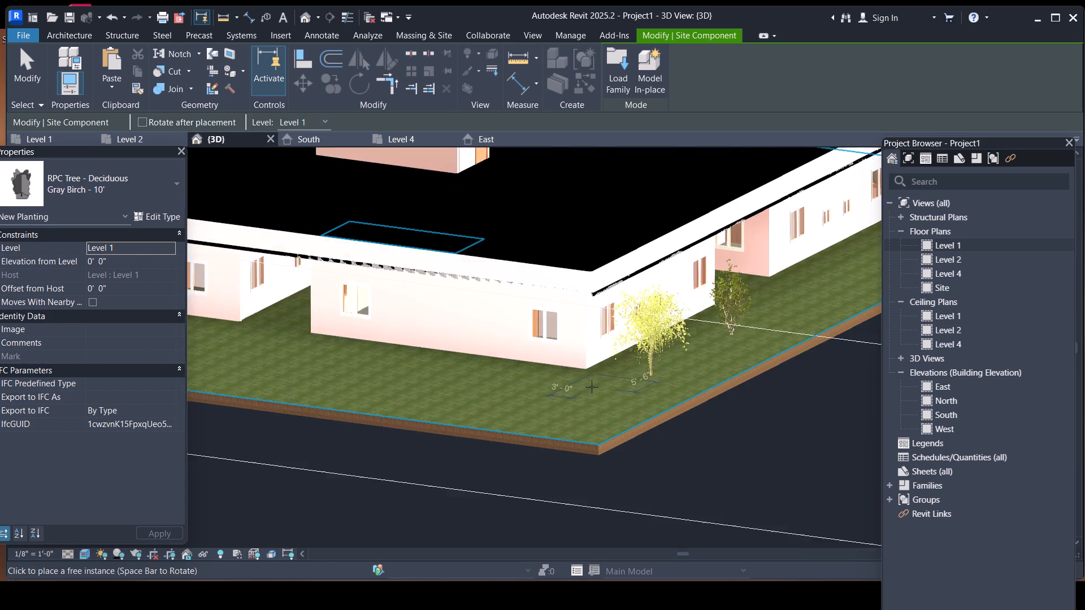
scroll(592, 387, down, 1)
scroll(678, 383, down, 3)
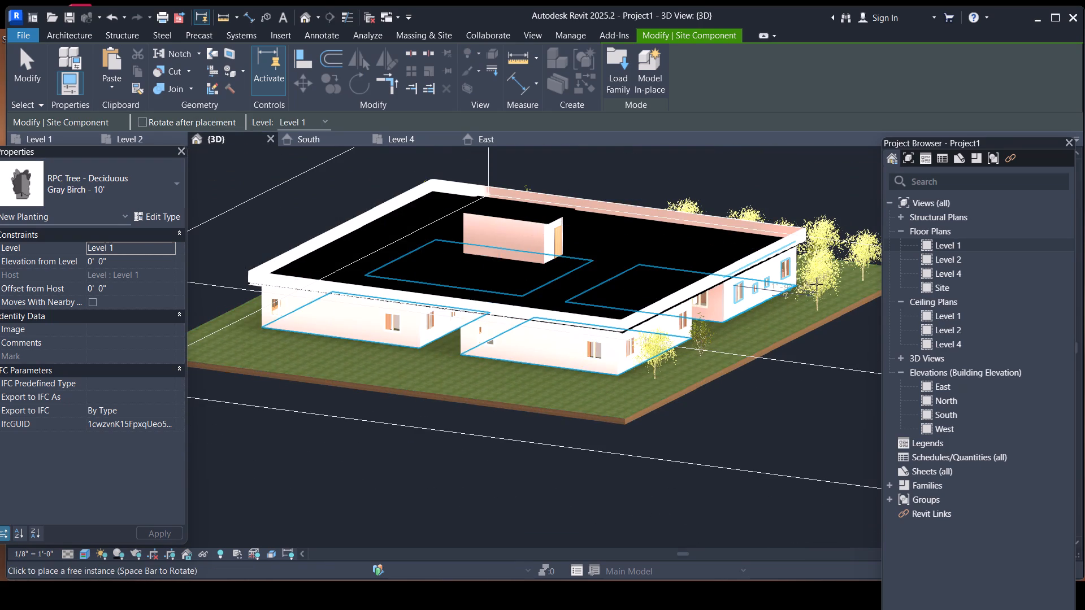
click(817, 284)
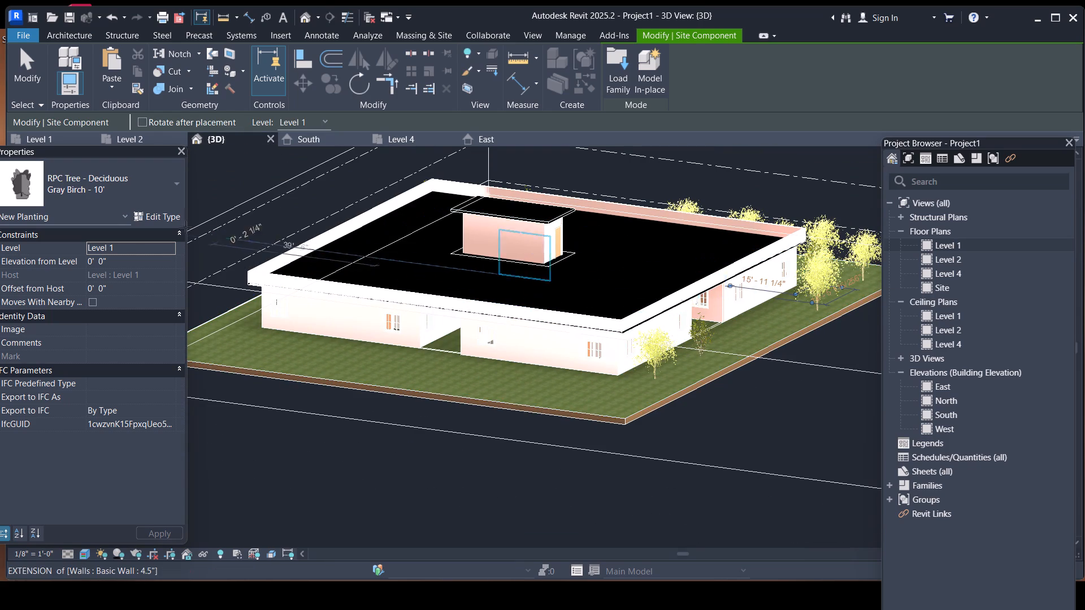
click(152, 215)
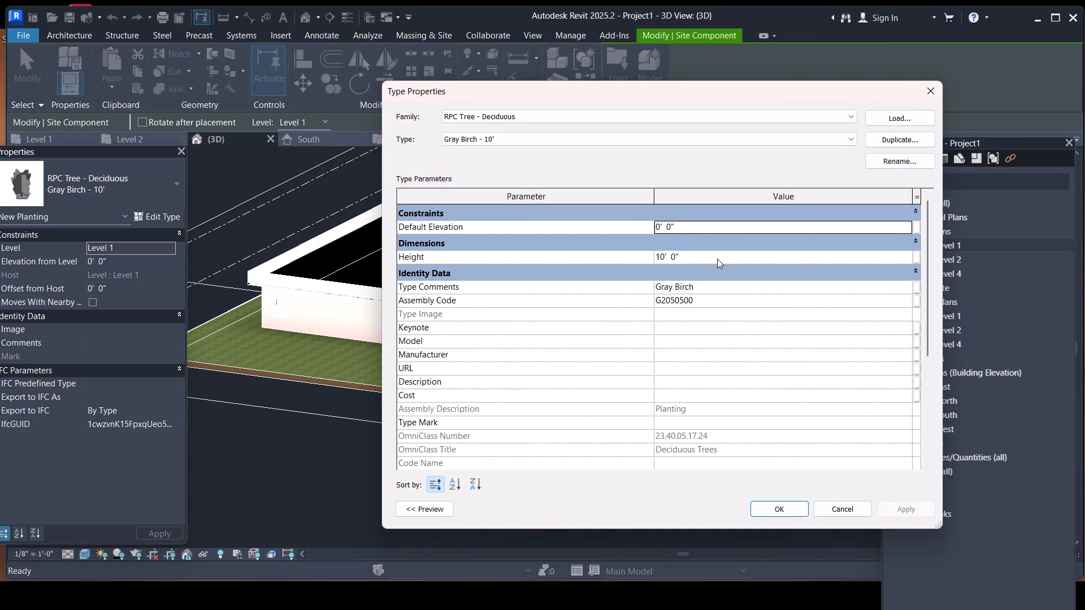
click(717, 259)
key(BackSpace)
text(20')
key(Return)
click(784, 510)
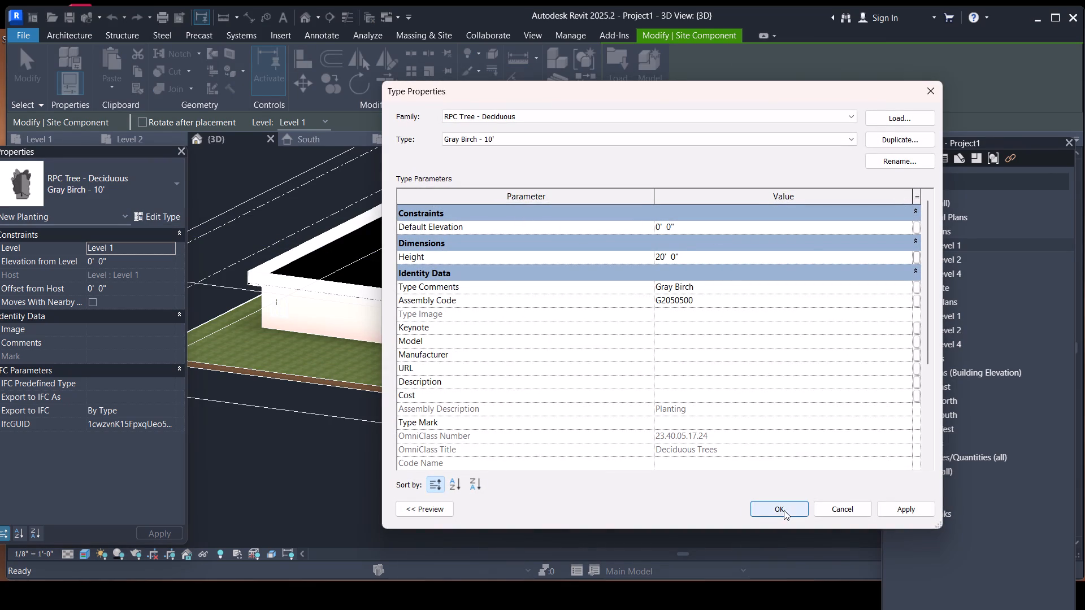
scroll(764, 311, down, 1)
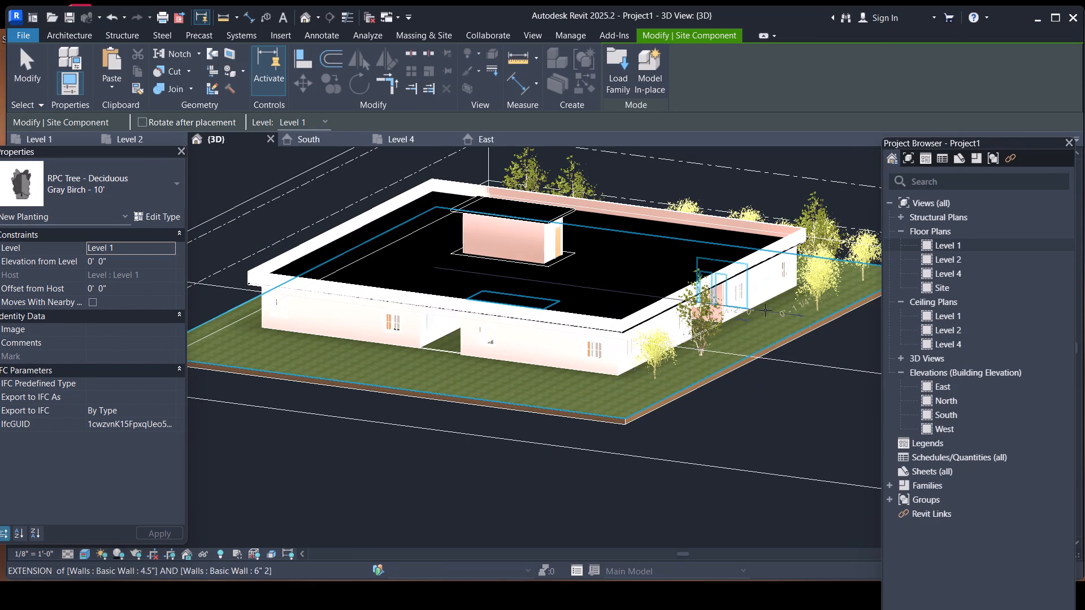
scroll(765, 310, down, 2)
key(Escape)
Select all Golden Chain - 18' trees in the 3D view and set their type height to 18'.
click(701, 338)
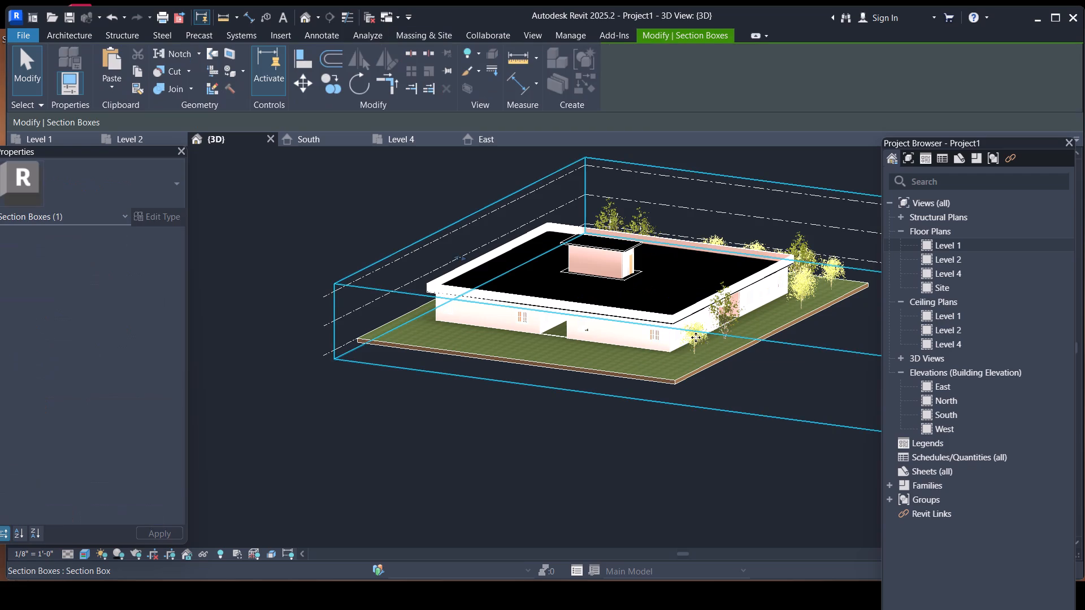
scroll(692, 345, up, 4)
click(699, 328)
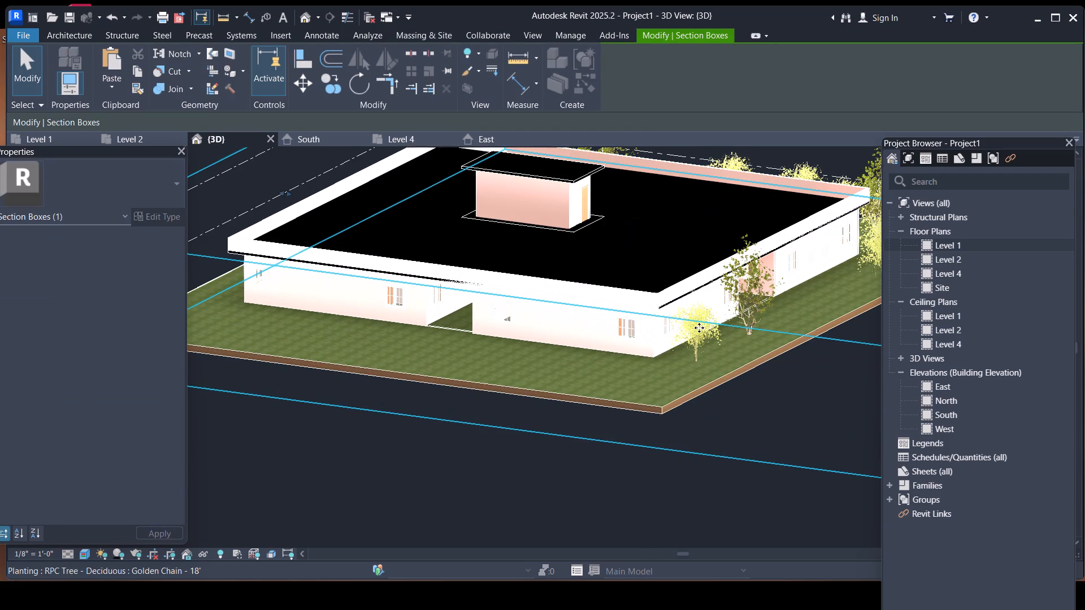
click(692, 337)
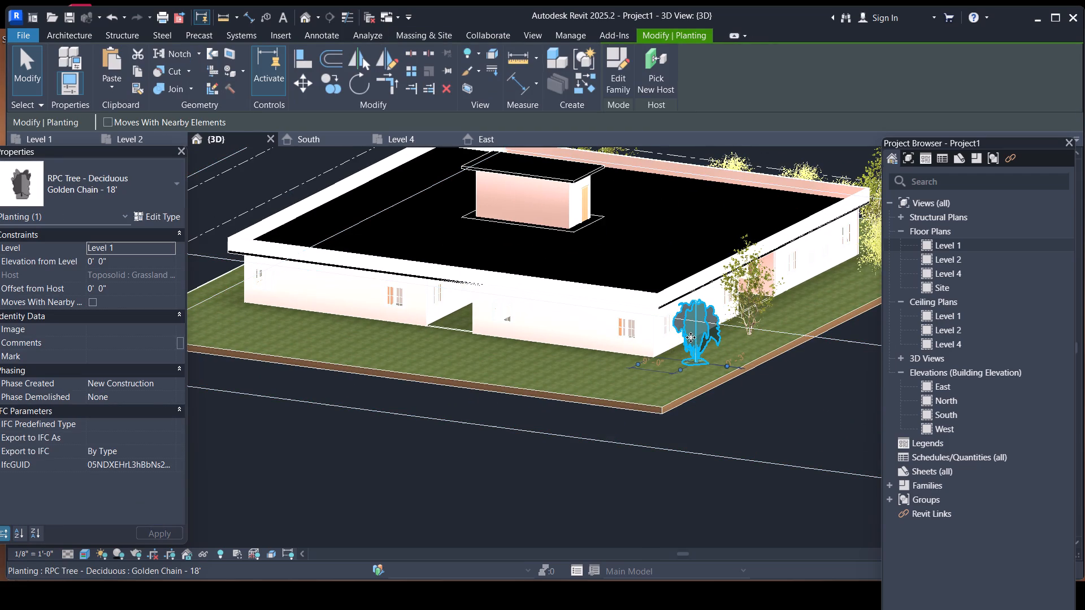
text(SA)
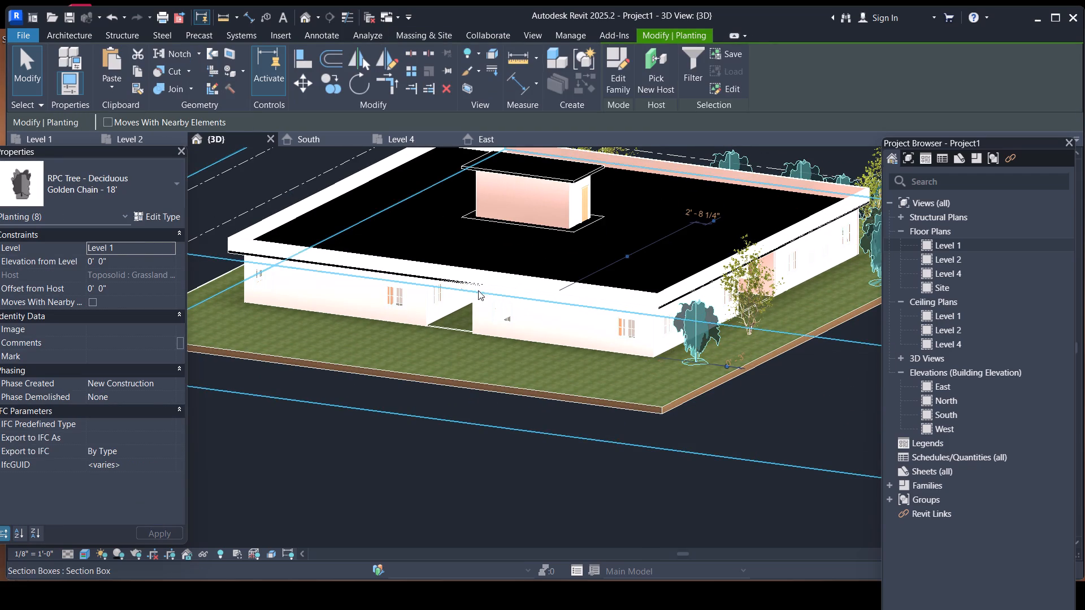
click(167, 247)
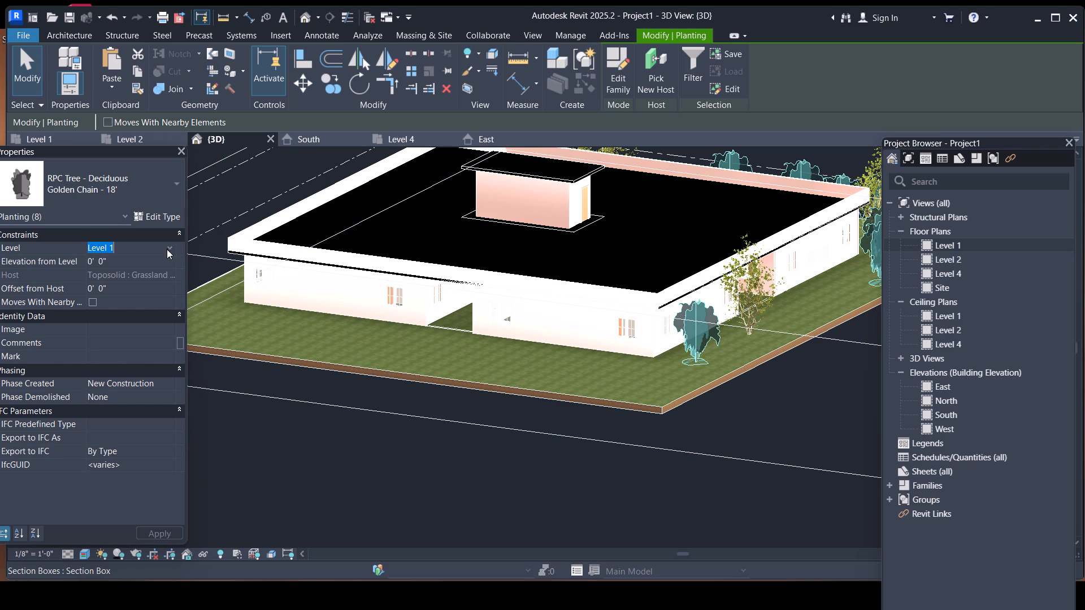
click(161, 249)
click(166, 217)
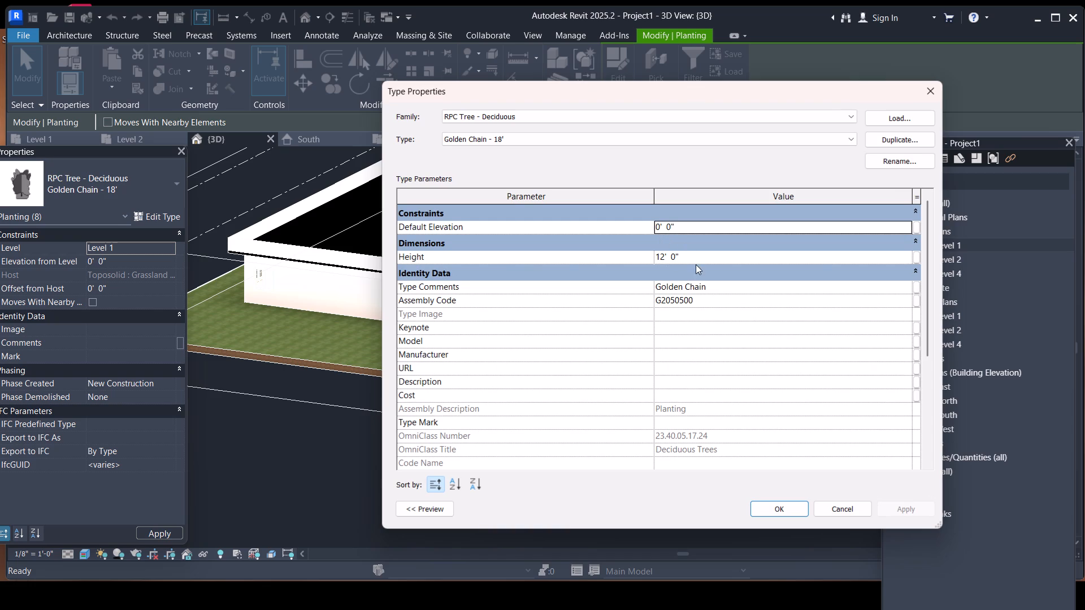
click(697, 253)
key(BackSpace)
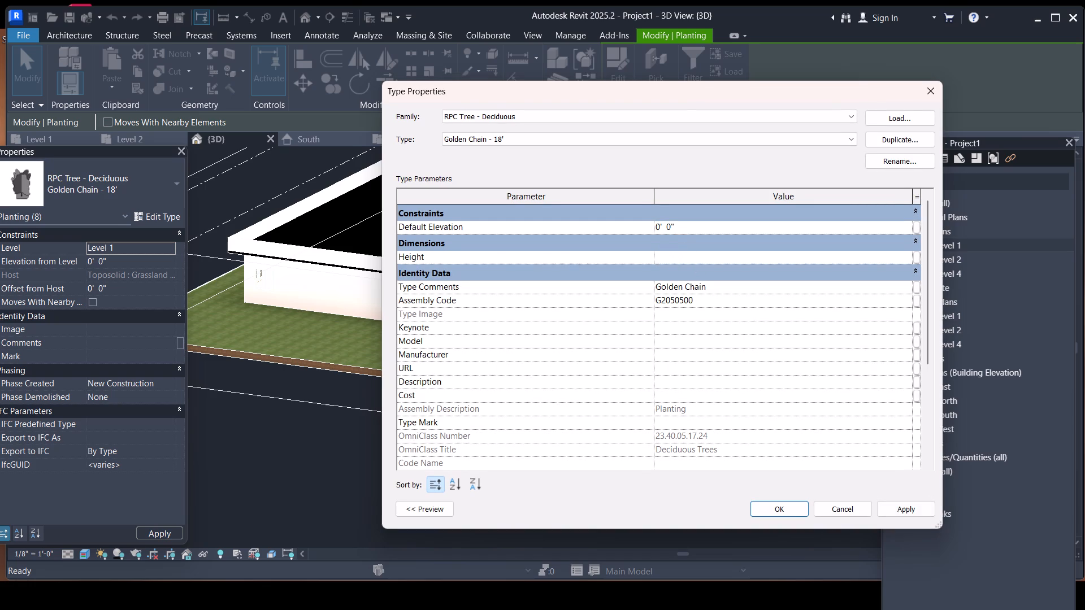
text(18')
key(Return)
click(798, 512)
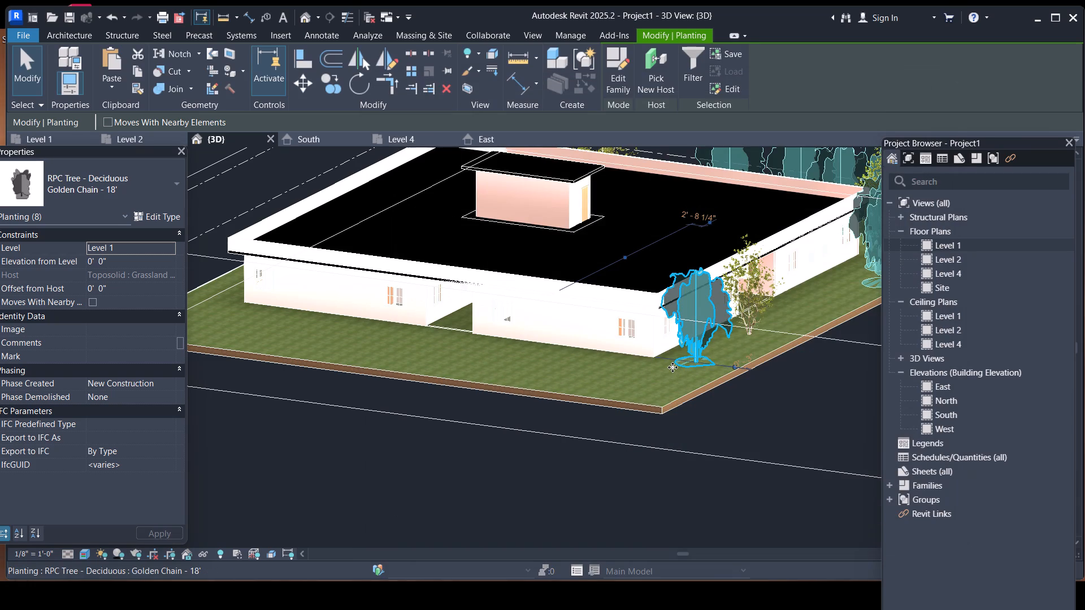
key(Escape)
Examine the building from several sides in 3D, checking tree sizes and how the walls meet the grass.
scroll(701, 341, down, 5)
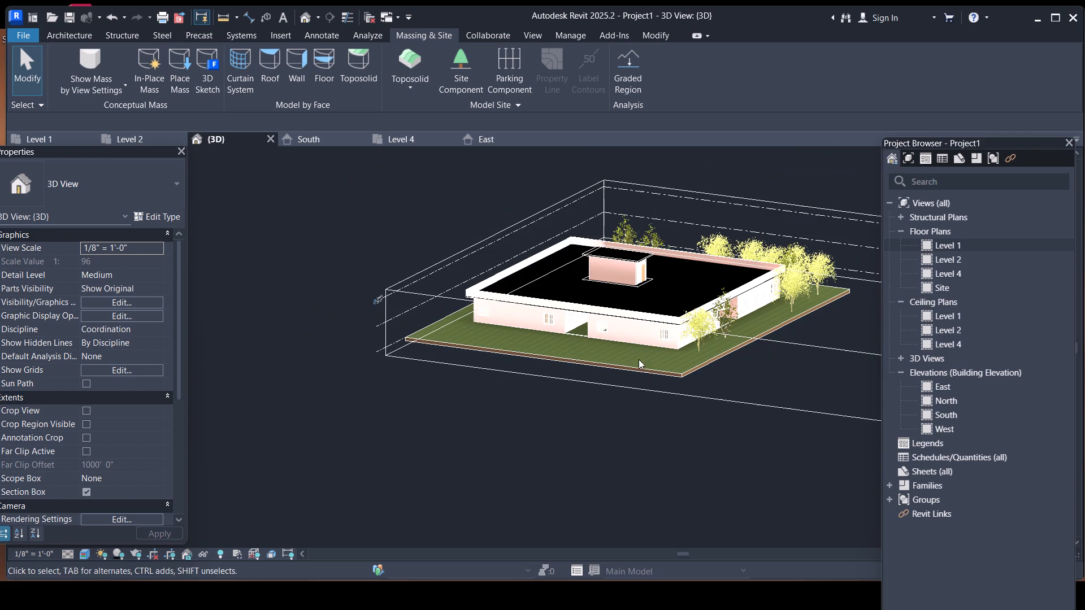
shift+middle_drag(617, 362, 804, 332)
scroll(650, 322, up, 3)
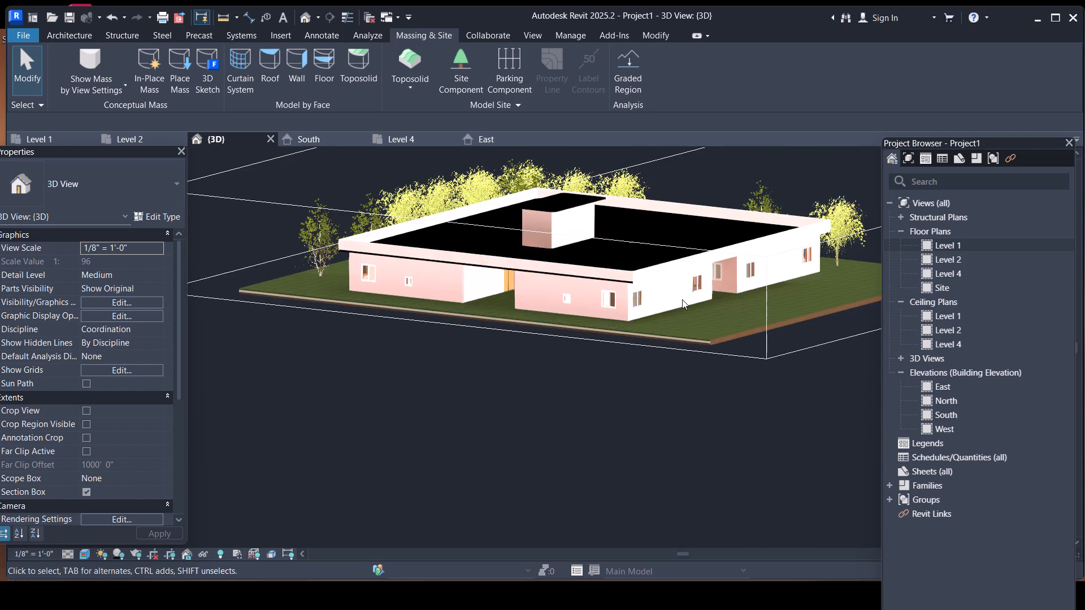
scroll(683, 299, up, 2)
scroll(694, 299, down, 3)
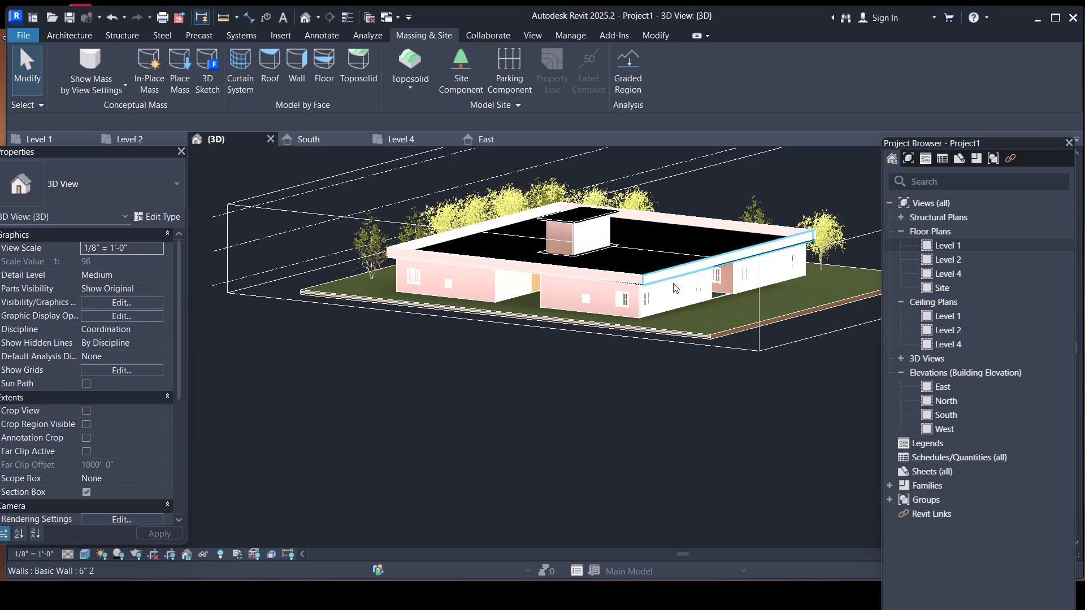
scroll(673, 283, up, 3)
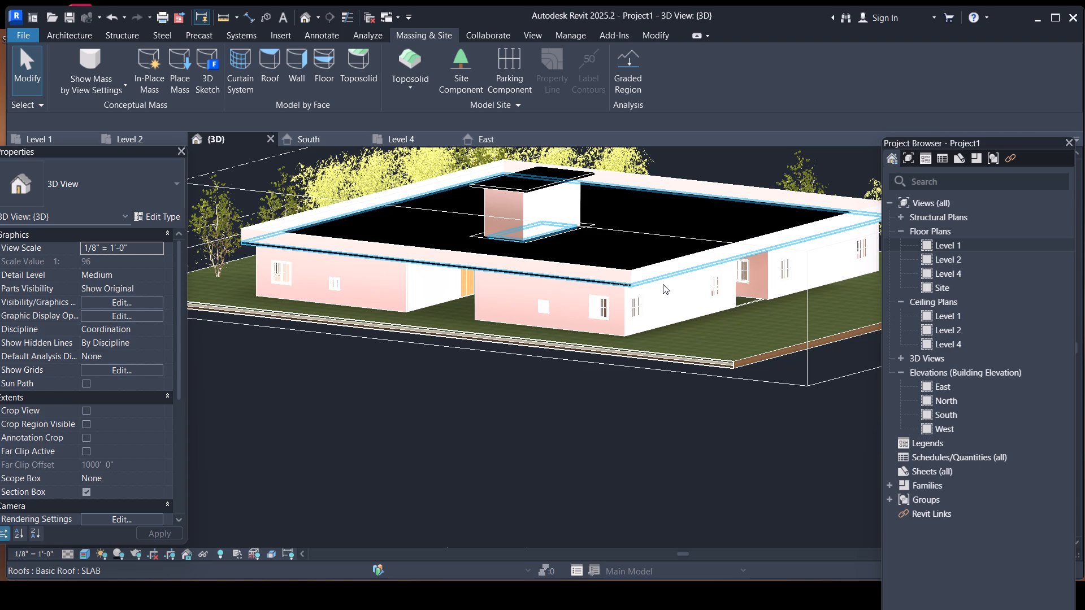
scroll(637, 307, down, 1)
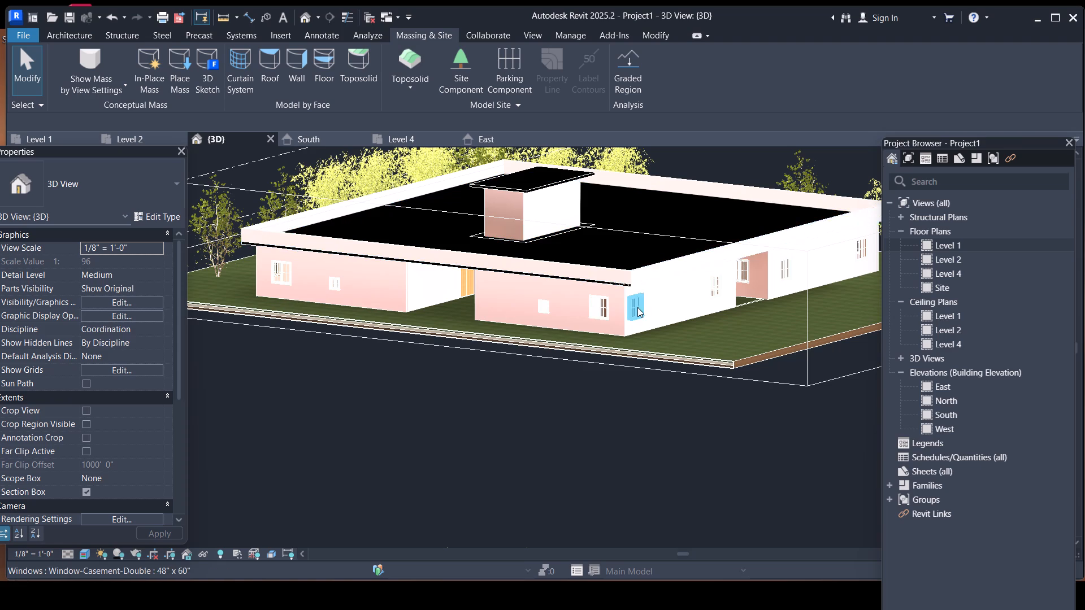
scroll(637, 307, down, 2)
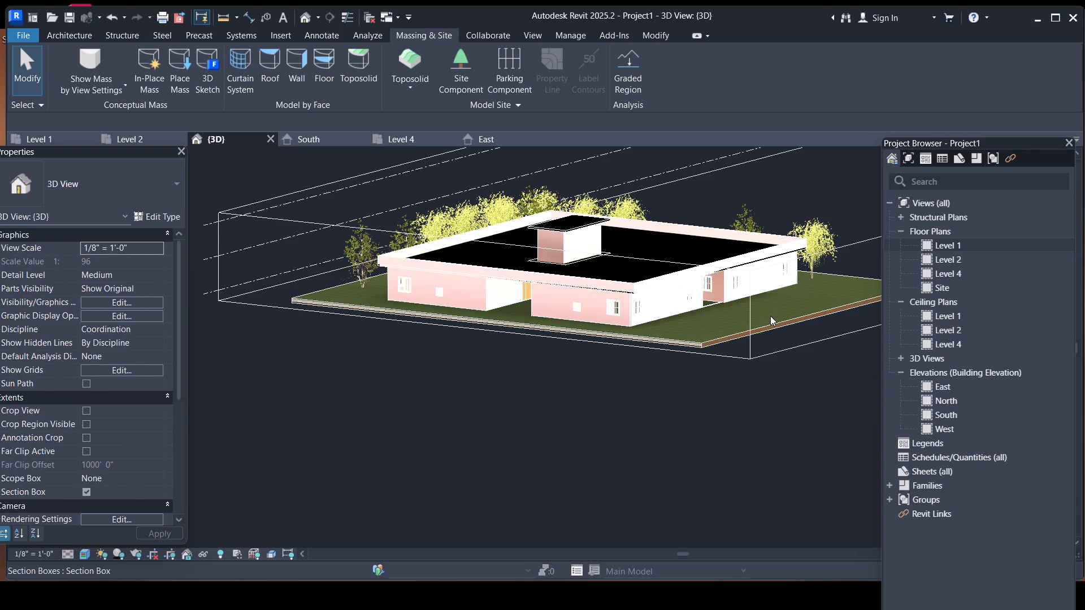
shift+middle_drag(774, 315, 723, 345)
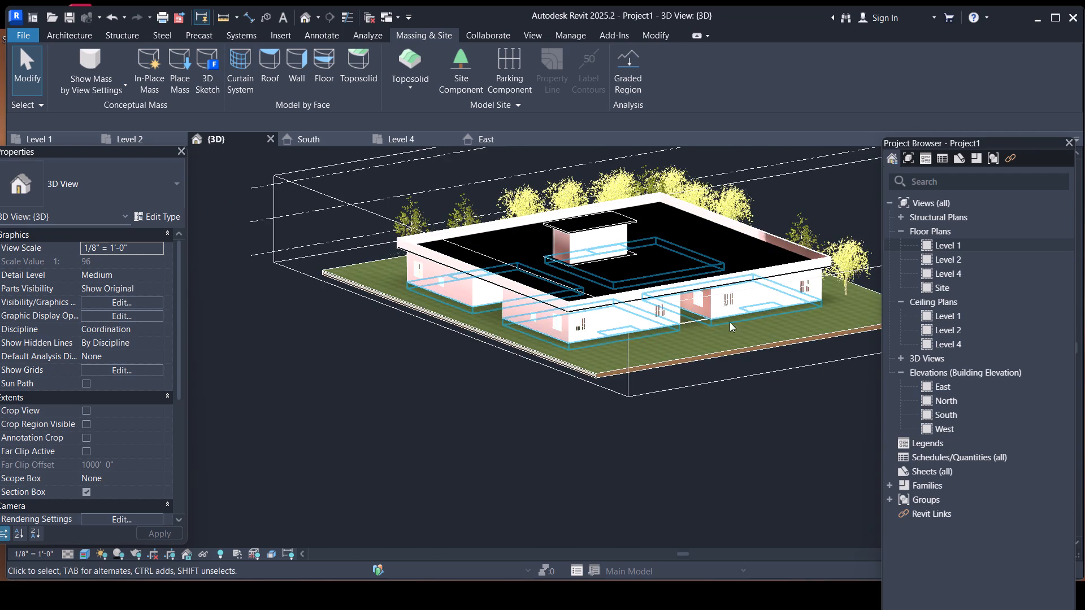
Set the Grassland - 16" toposolid's height offset from Level 1 to -2'.
scroll(640, 336, up, 6)
middle_drag(717, 354, 622, 359)
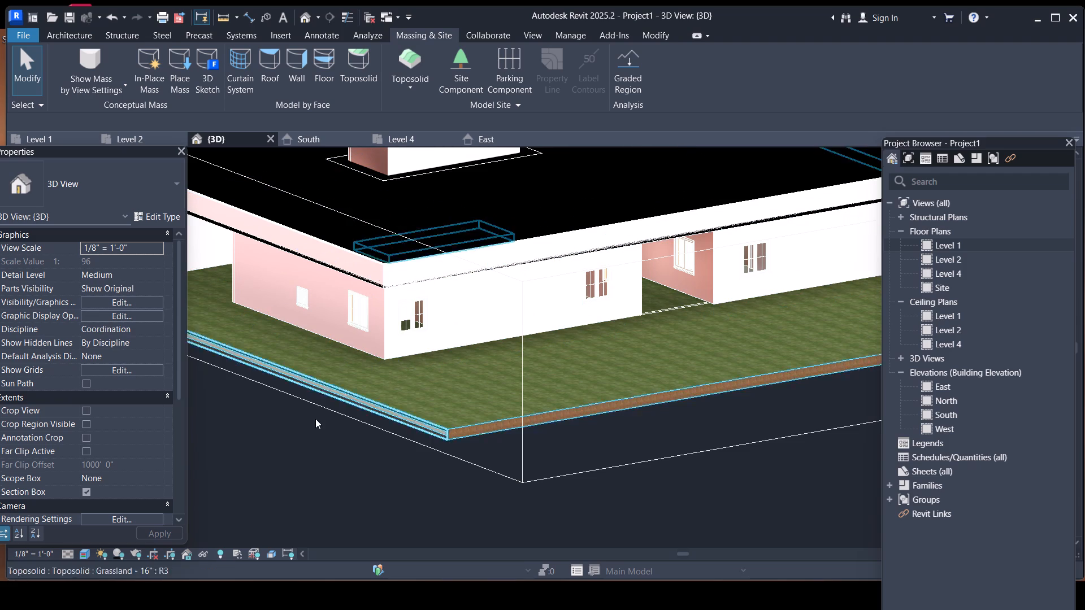
click(480, 428)
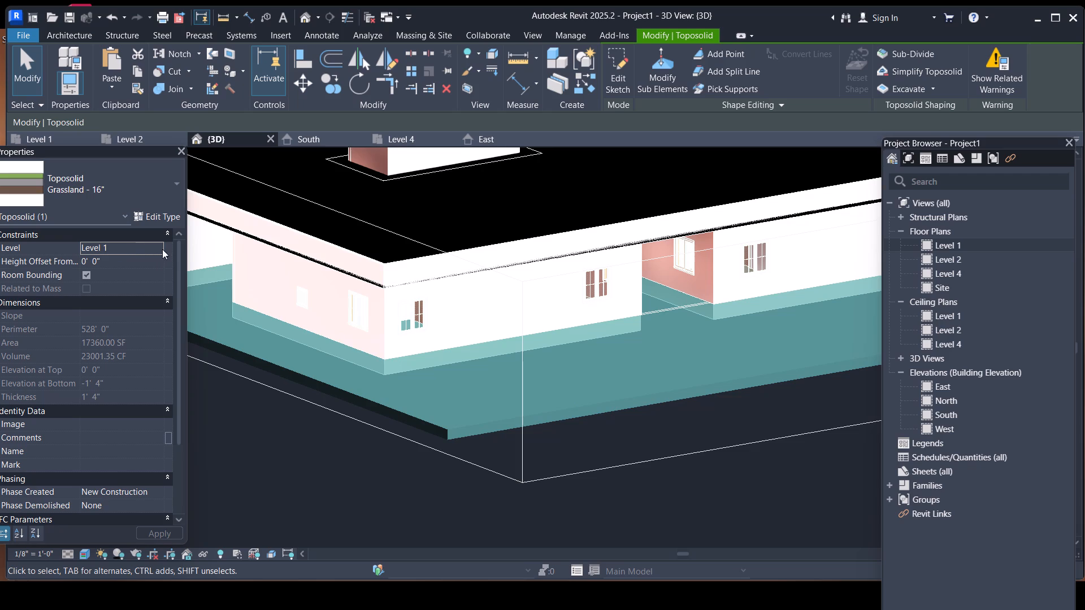
click(140, 260)
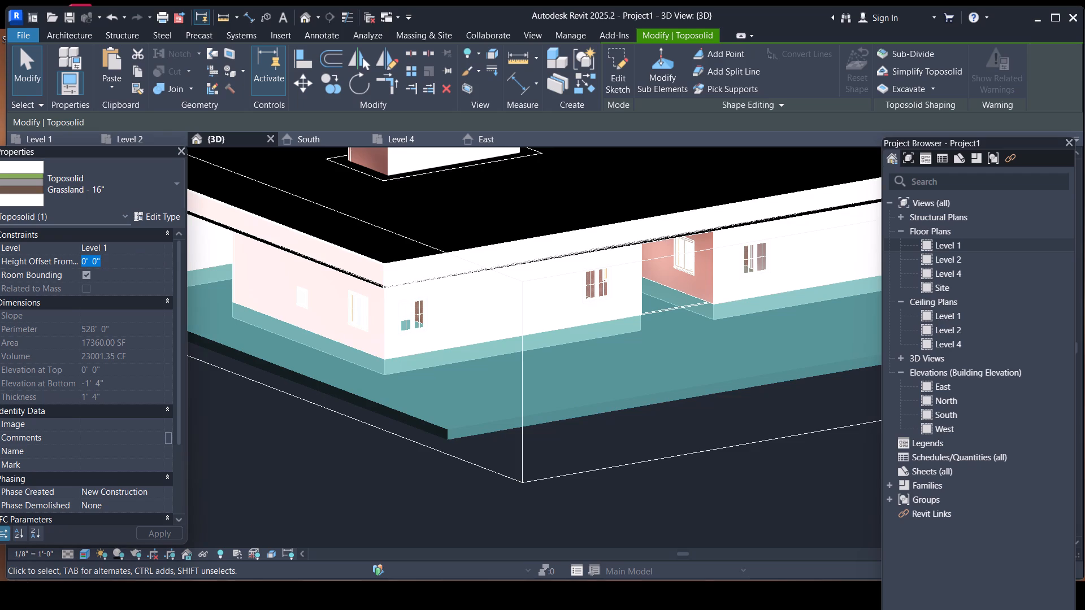
key(BackSpace)
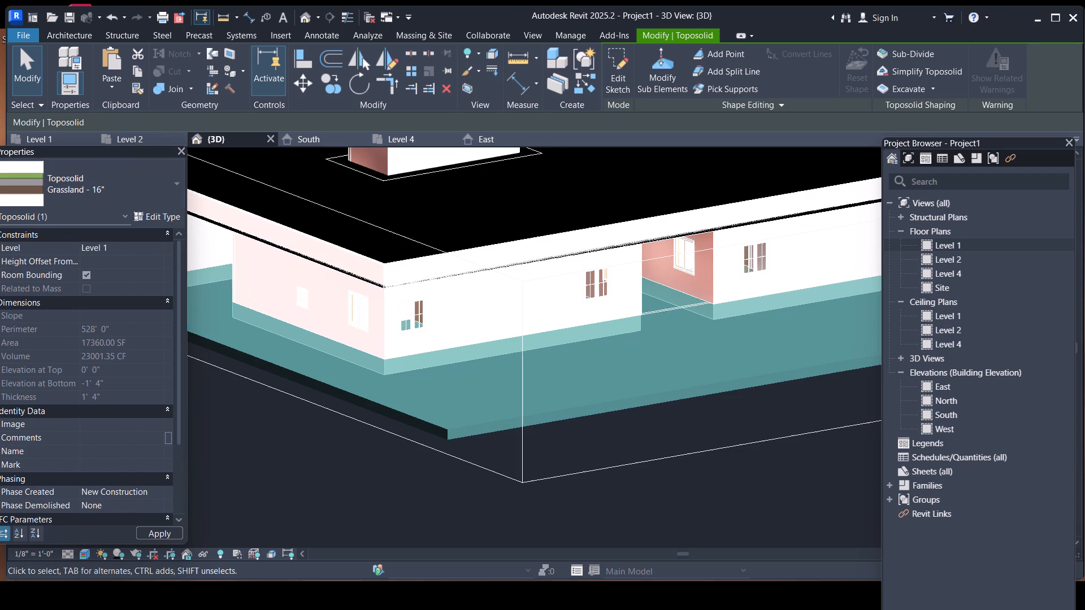
text(-2")
key(BackSpace)
key(apostrophe)
key(Return)
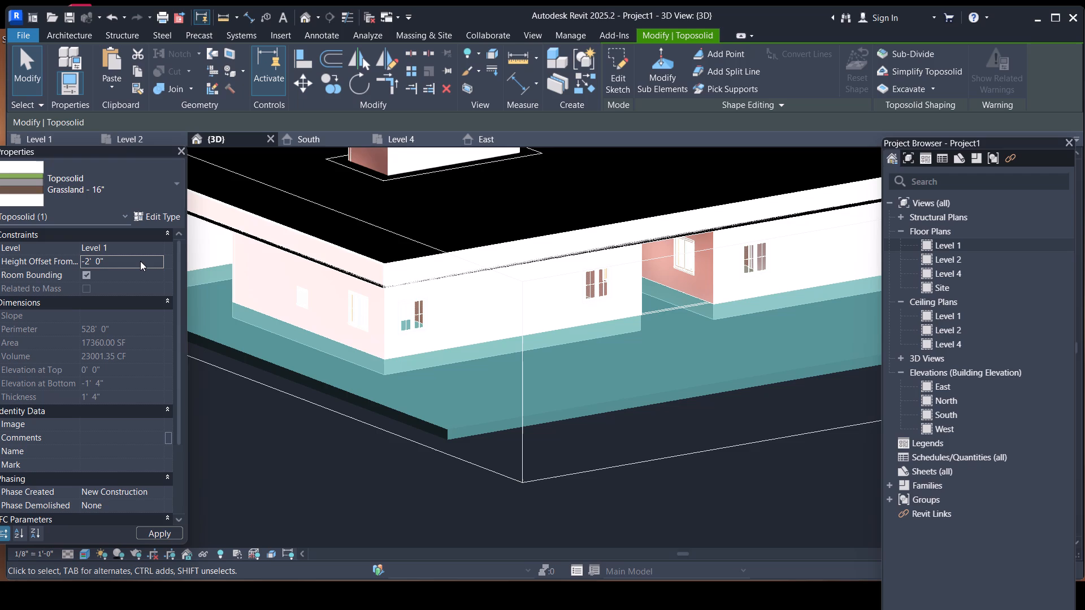
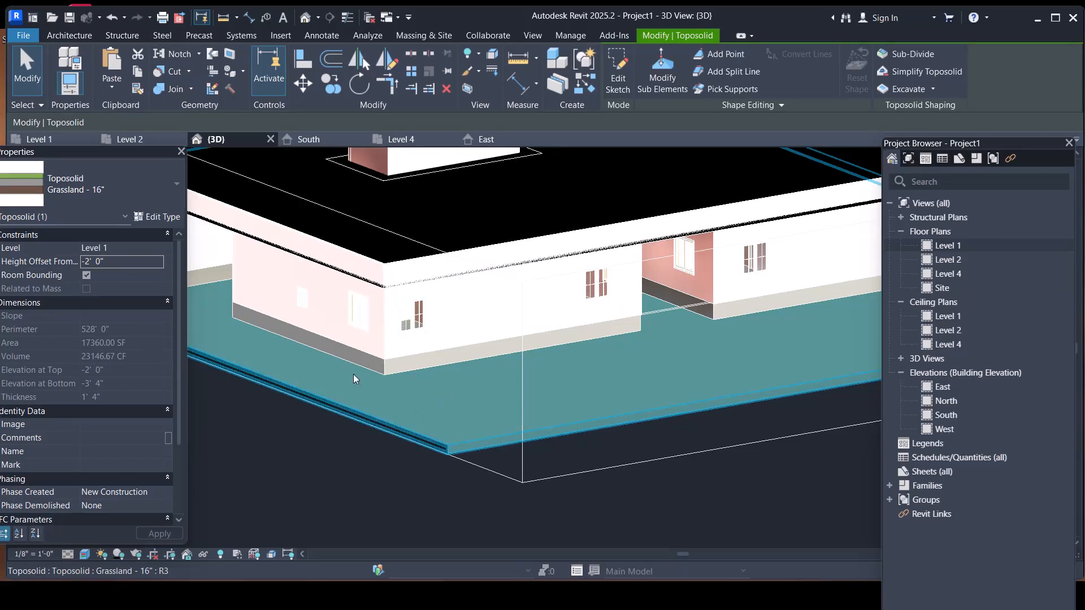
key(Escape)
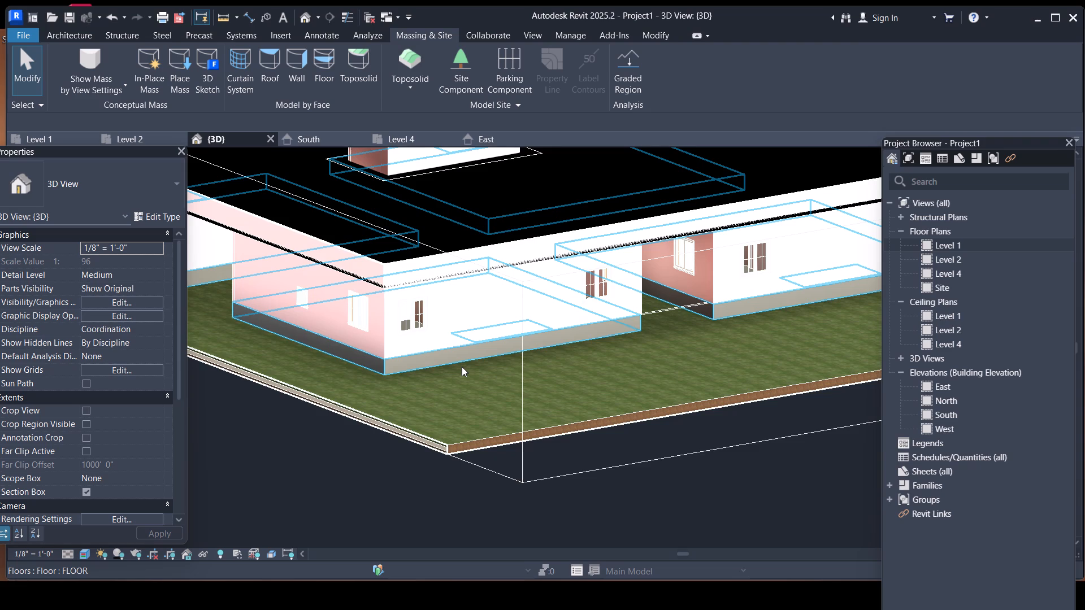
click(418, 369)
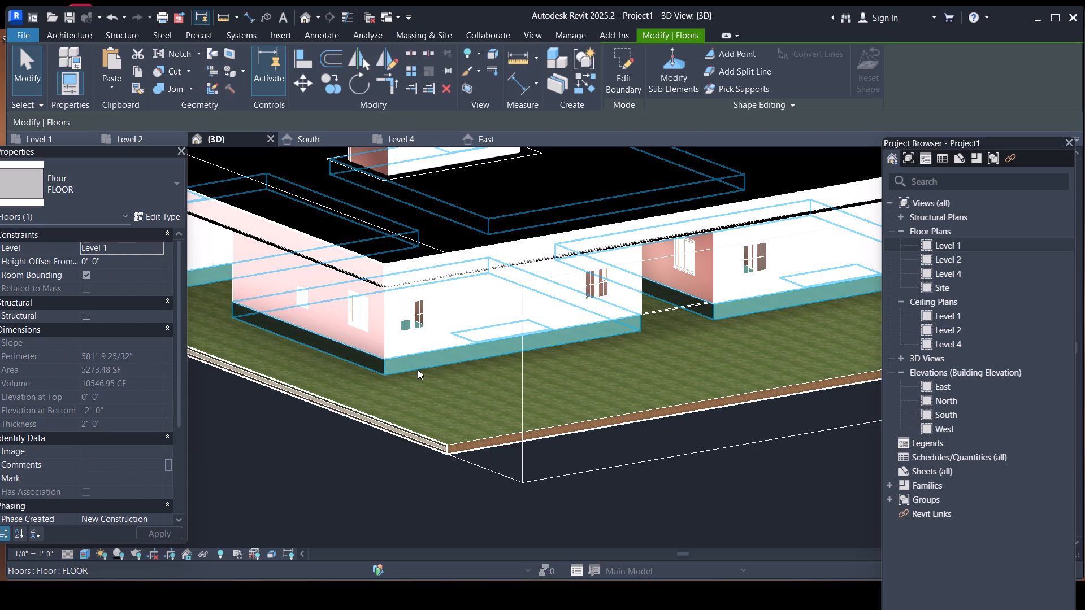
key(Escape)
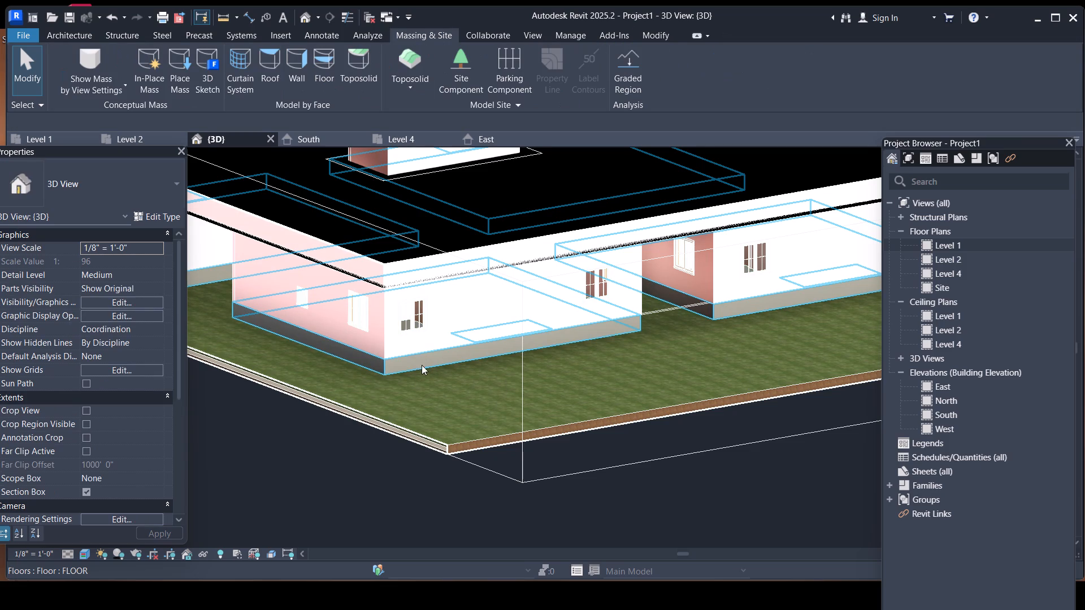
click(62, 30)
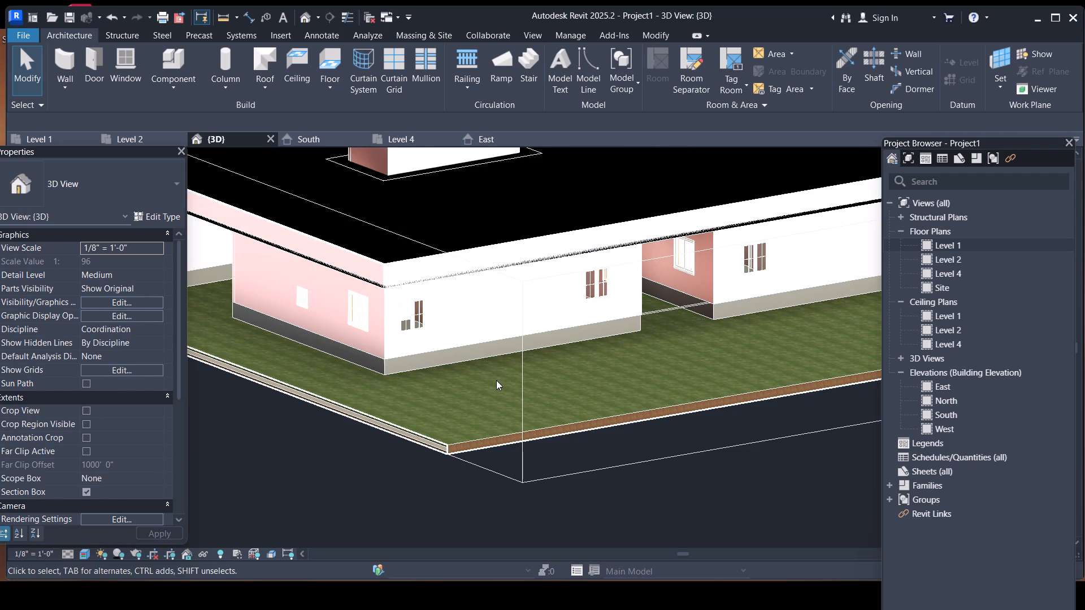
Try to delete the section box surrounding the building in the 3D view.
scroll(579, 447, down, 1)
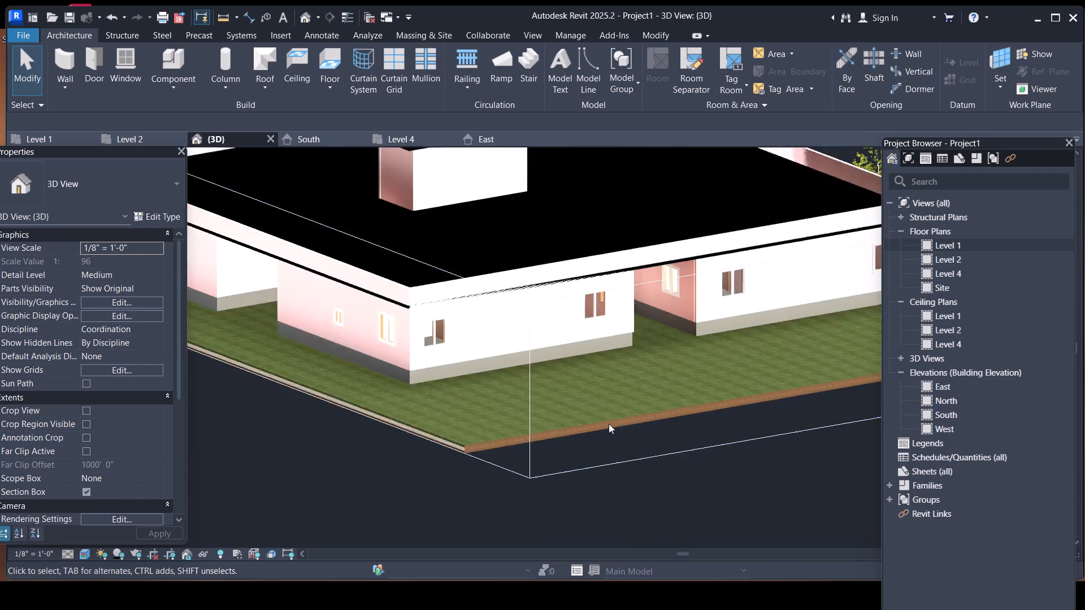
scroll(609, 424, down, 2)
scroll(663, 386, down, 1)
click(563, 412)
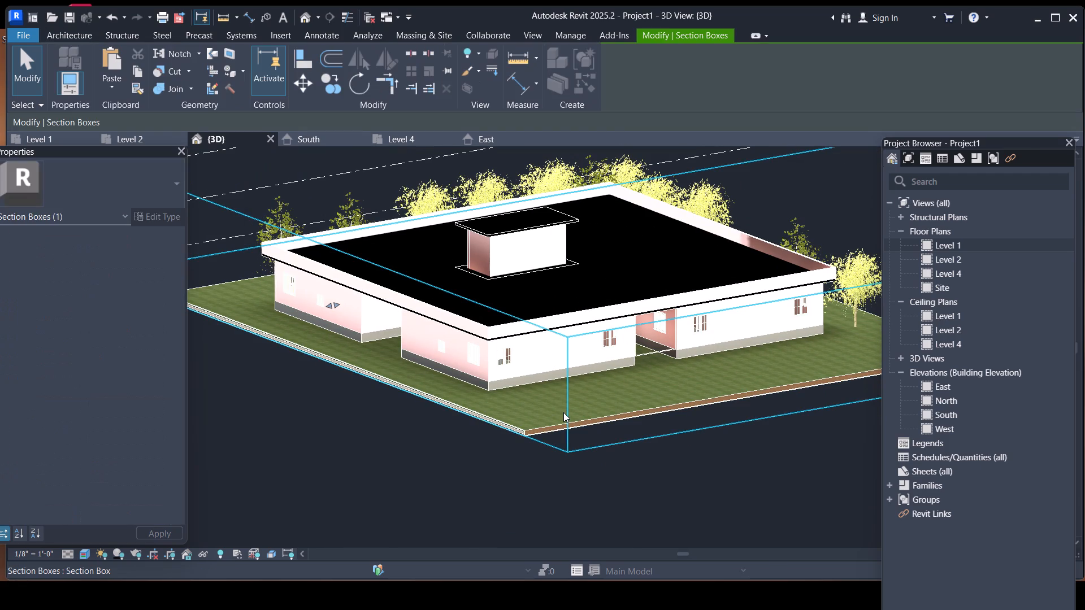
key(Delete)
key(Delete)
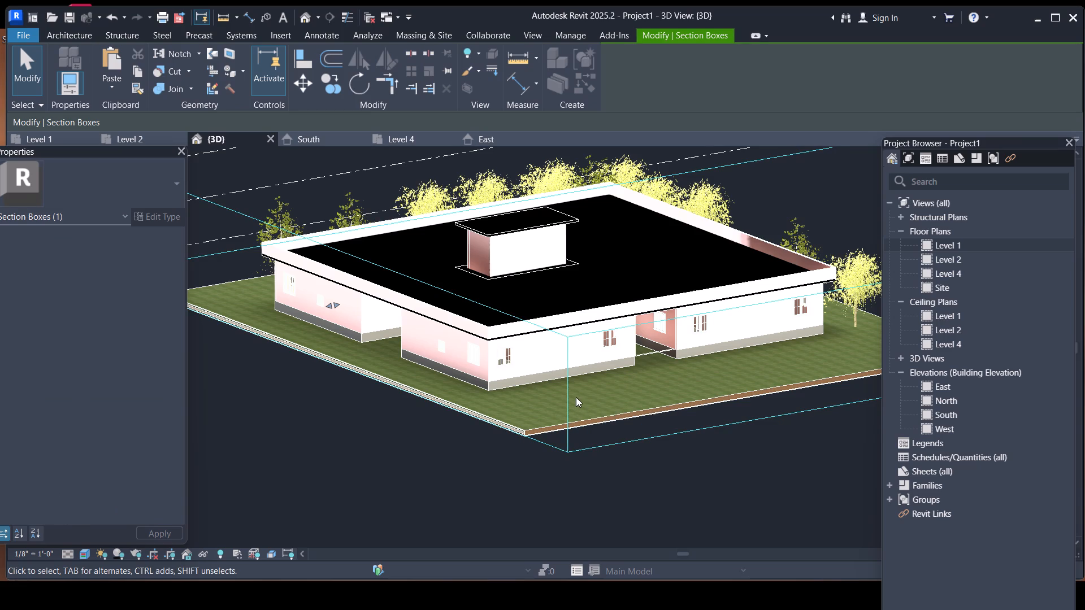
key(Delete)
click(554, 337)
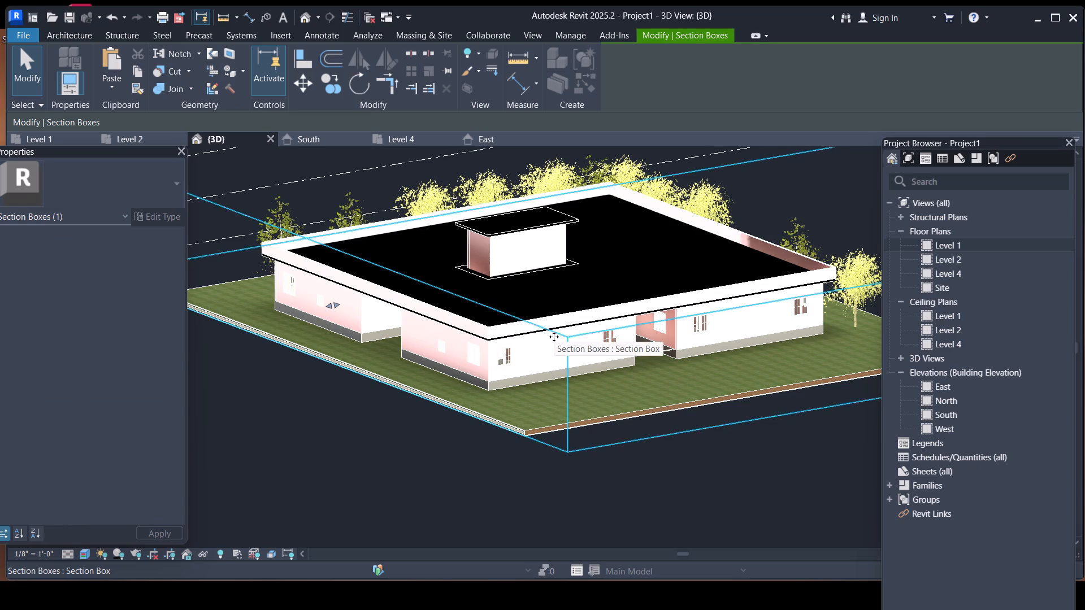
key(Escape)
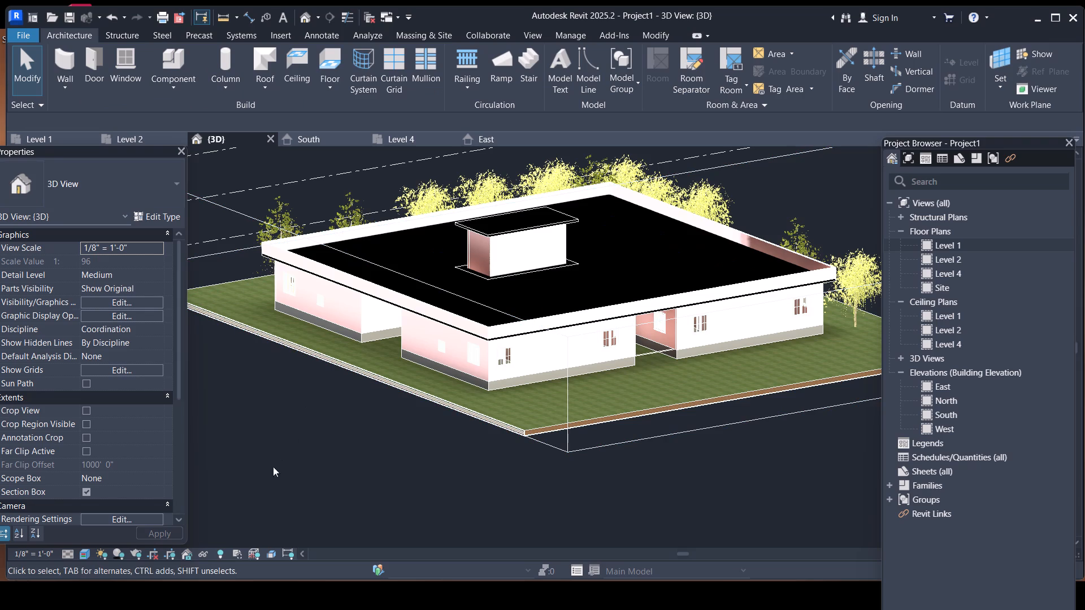
Turn off the Section Box option in the 3D view's extents properties.
scroll(123, 412, down, 7)
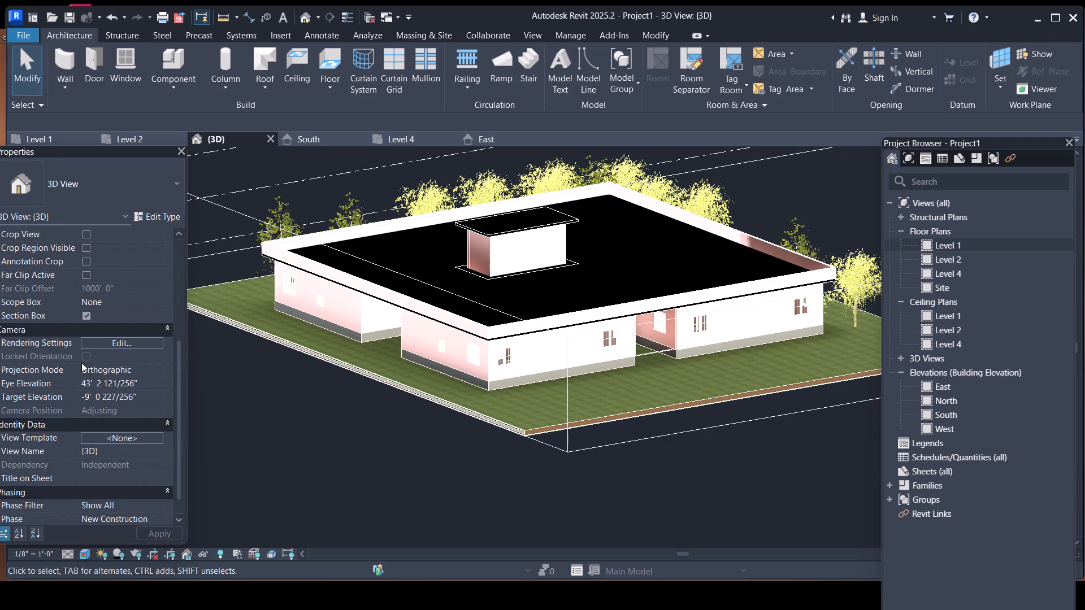
scroll(81, 361, up, 1)
scroll(105, 347, down, 7)
scroll(94, 389, up, 1)
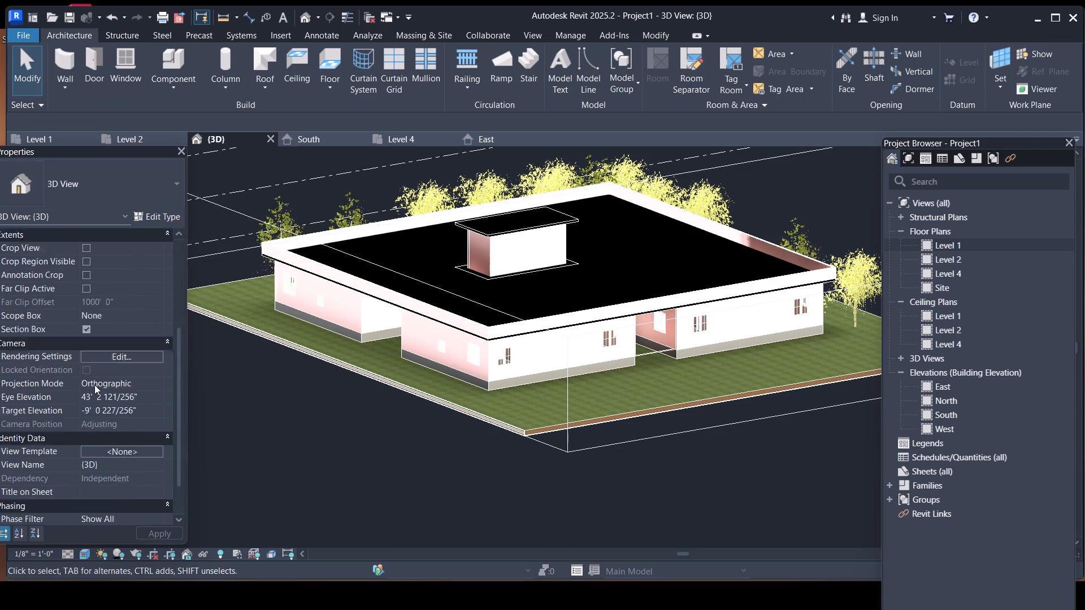
scroll(94, 385, up, 8)
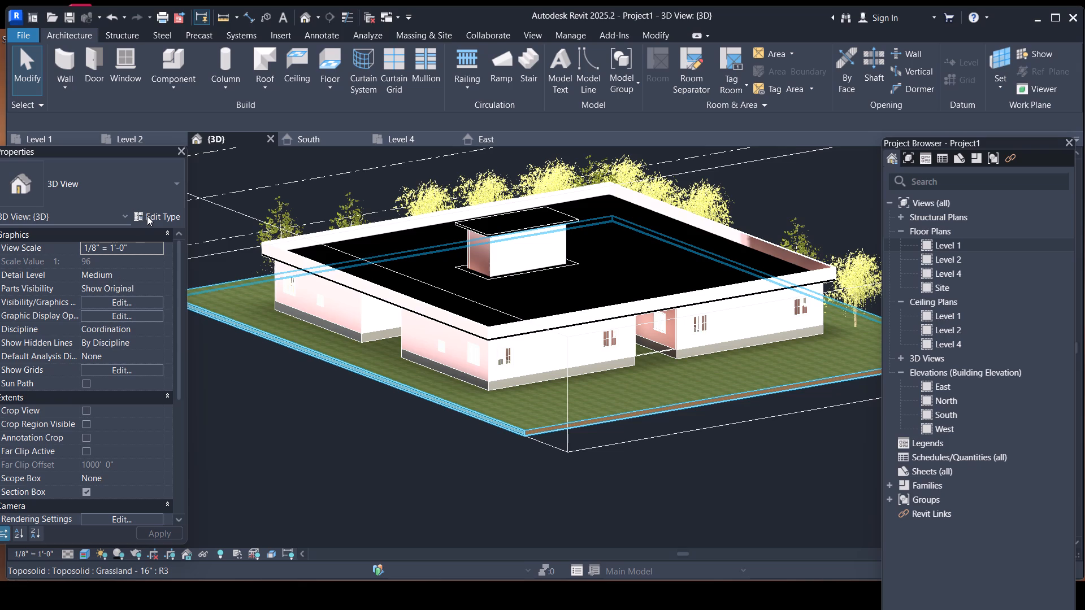
click(419, 277)
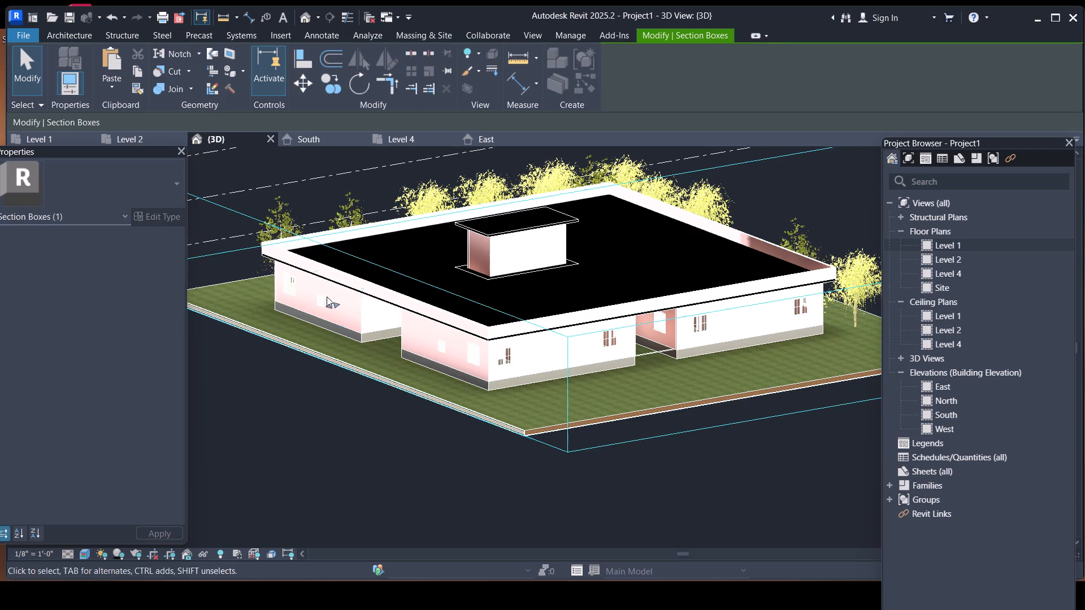
key(Escape)
scroll(92, 335, down, 6)
scroll(92, 335, up, 1)
scroll(92, 335, down, 1)
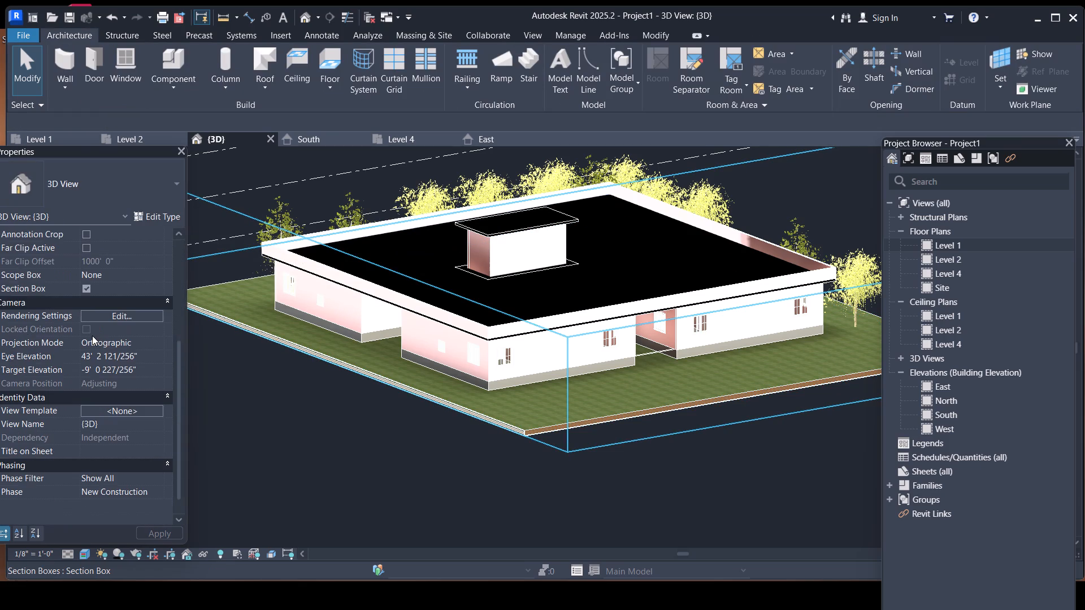
scroll(92, 335, down, 3)
click(88, 290)
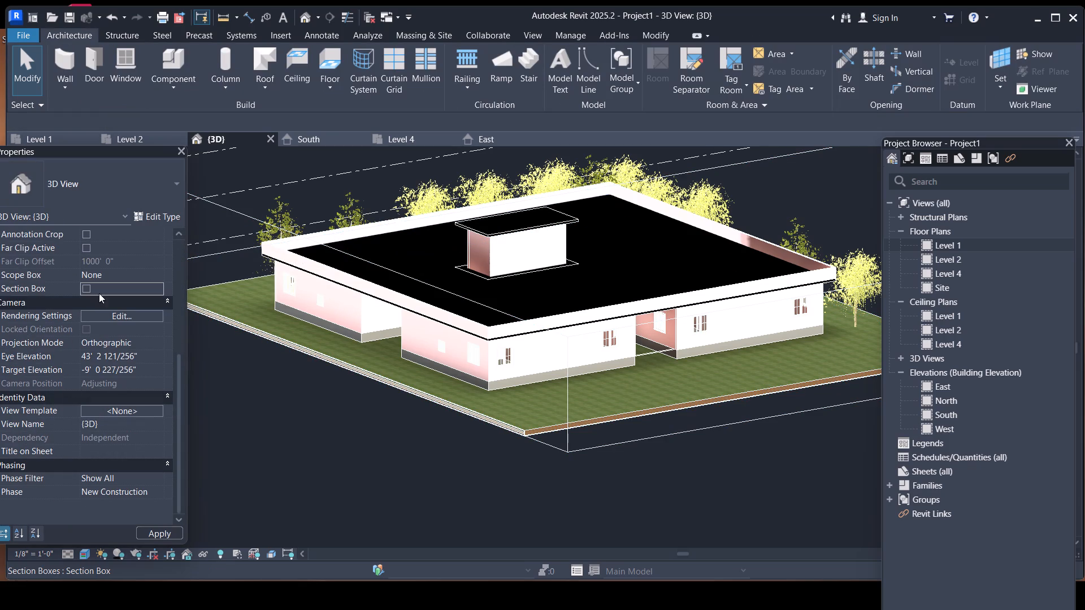
key(Escape)
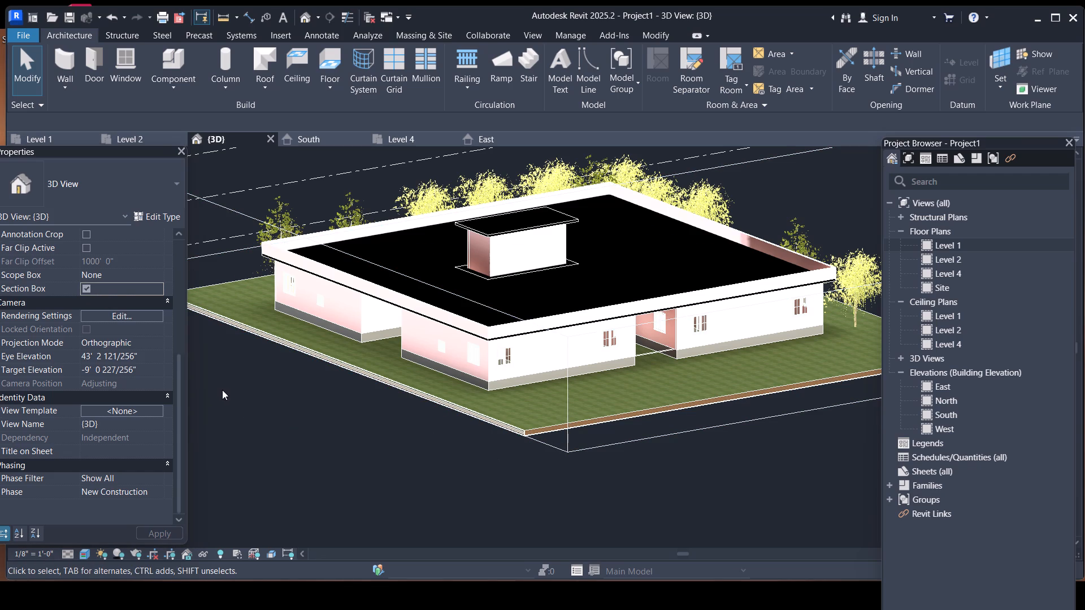
click(88, 289)
click(224, 389)
key(Escape)
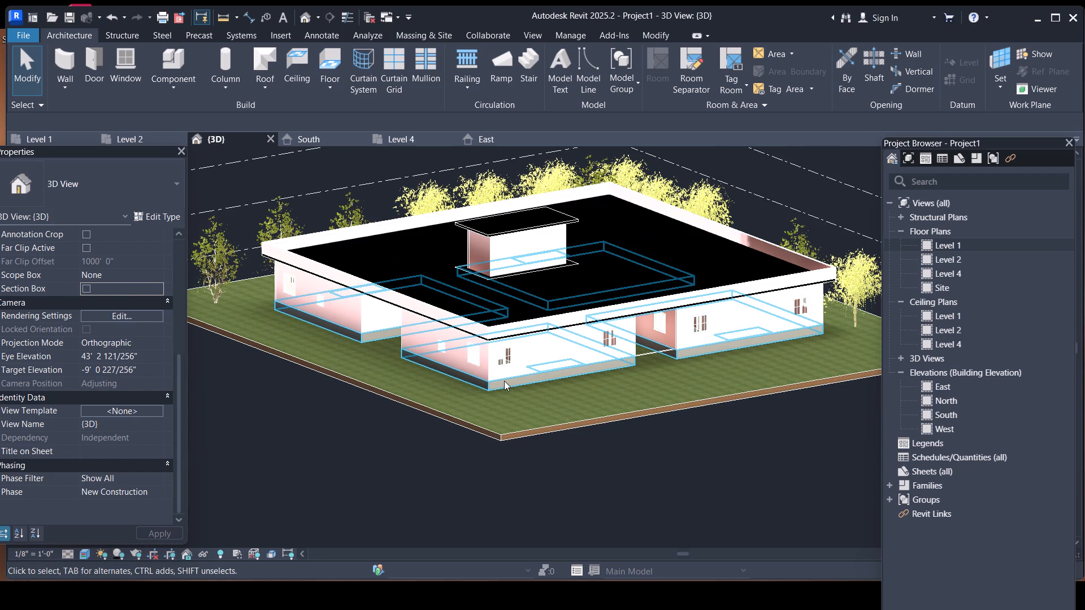
Examine the floor slab along the base of the building's nearest corner.
scroll(490, 390, up, 2)
scroll(490, 390, down, 2)
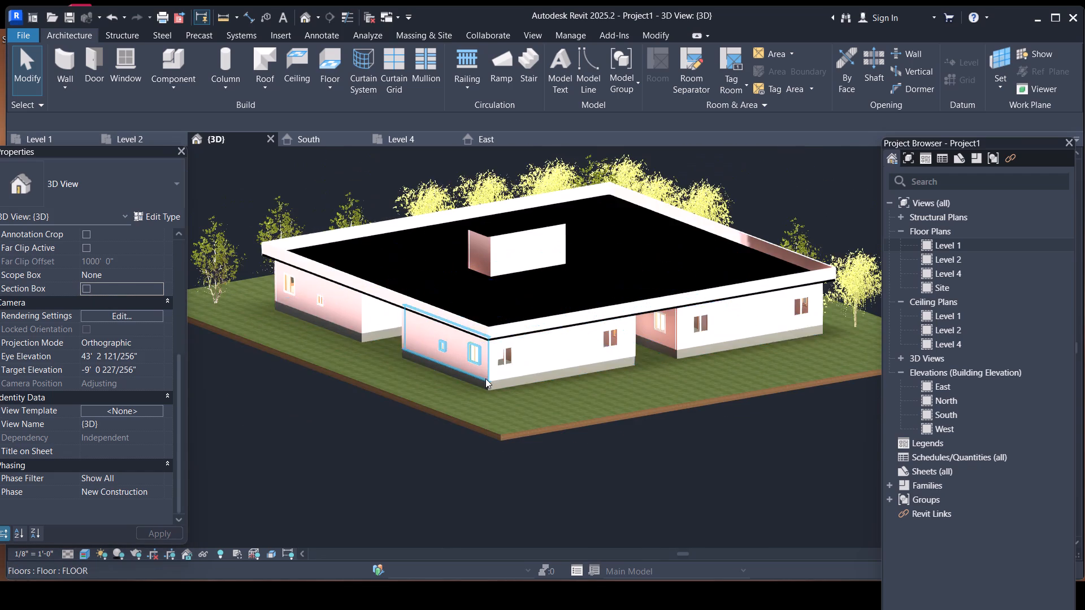
scroll(485, 378, down, 1)
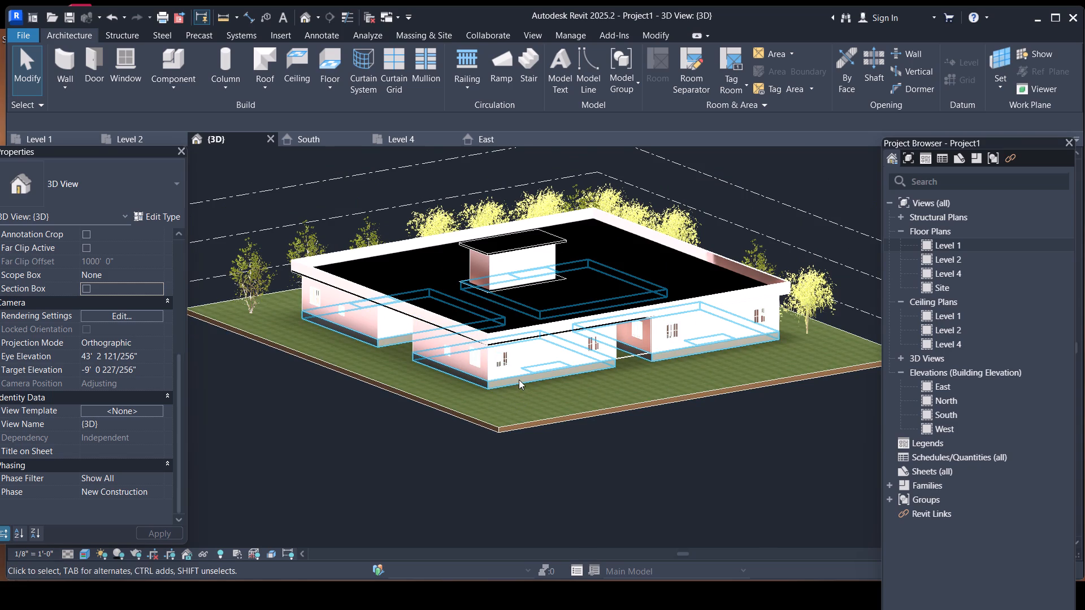
scroll(494, 398, up, 7)
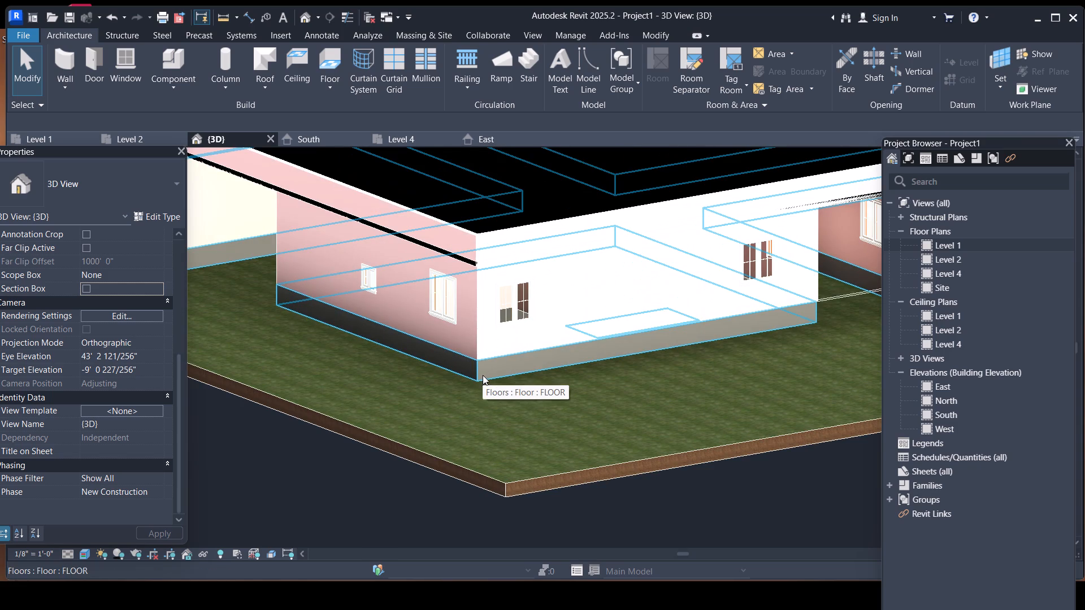
click(483, 375)
scroll(445, 416, down, 6)
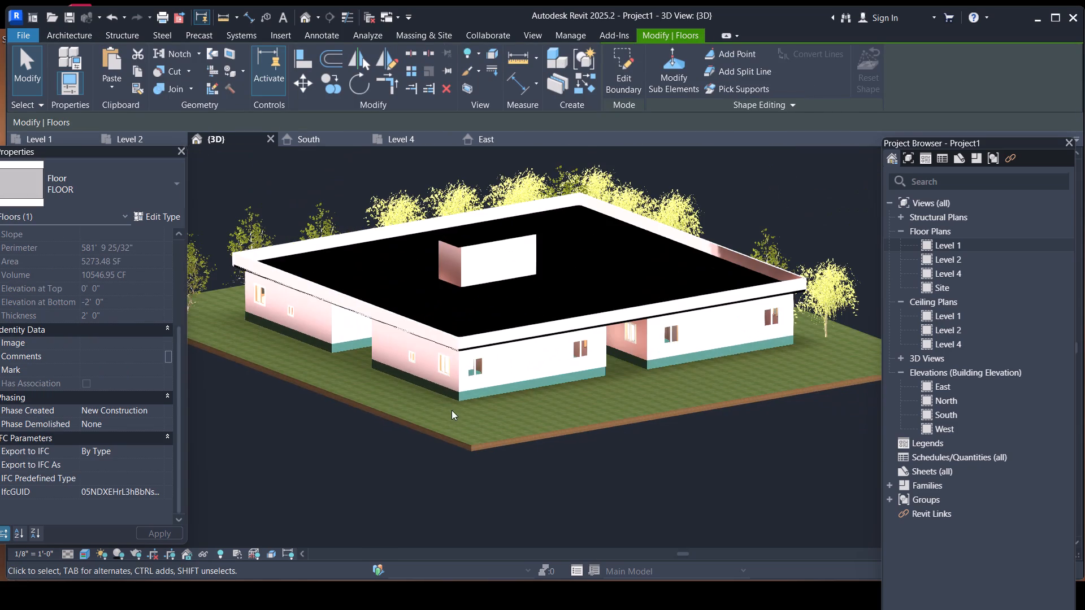
key(Escape)
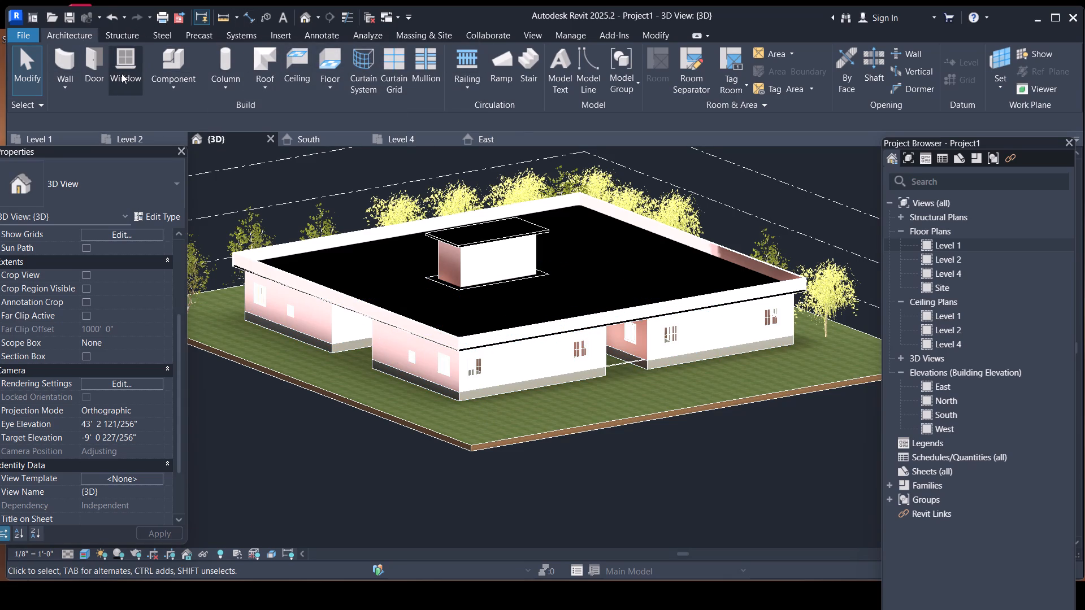
Create a new in-place model component in the Generic Models category.
click(166, 86)
click(212, 149)
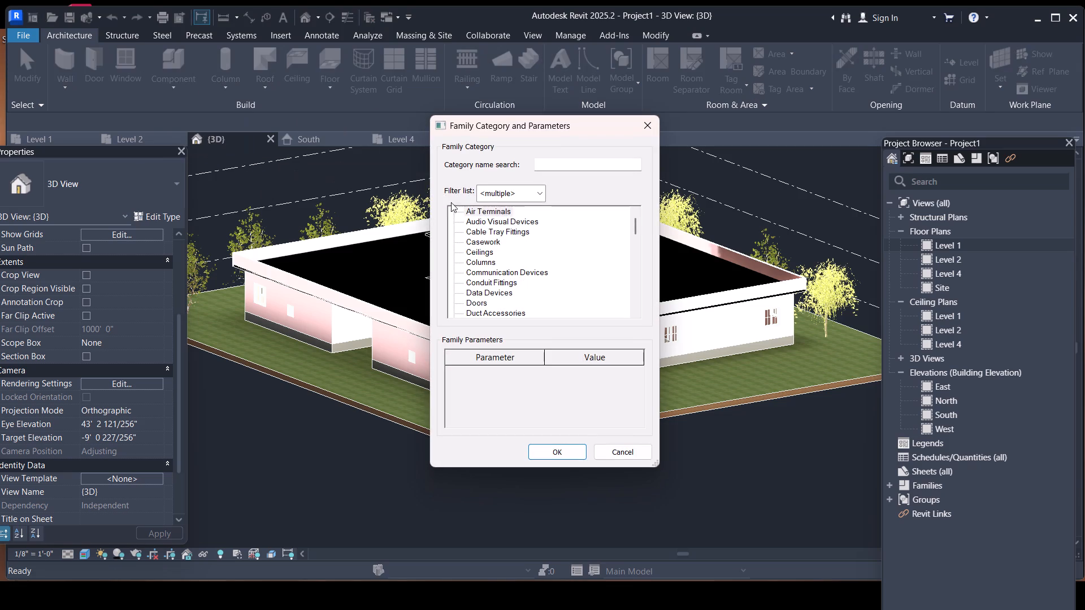
scroll(462, 268, down, 7)
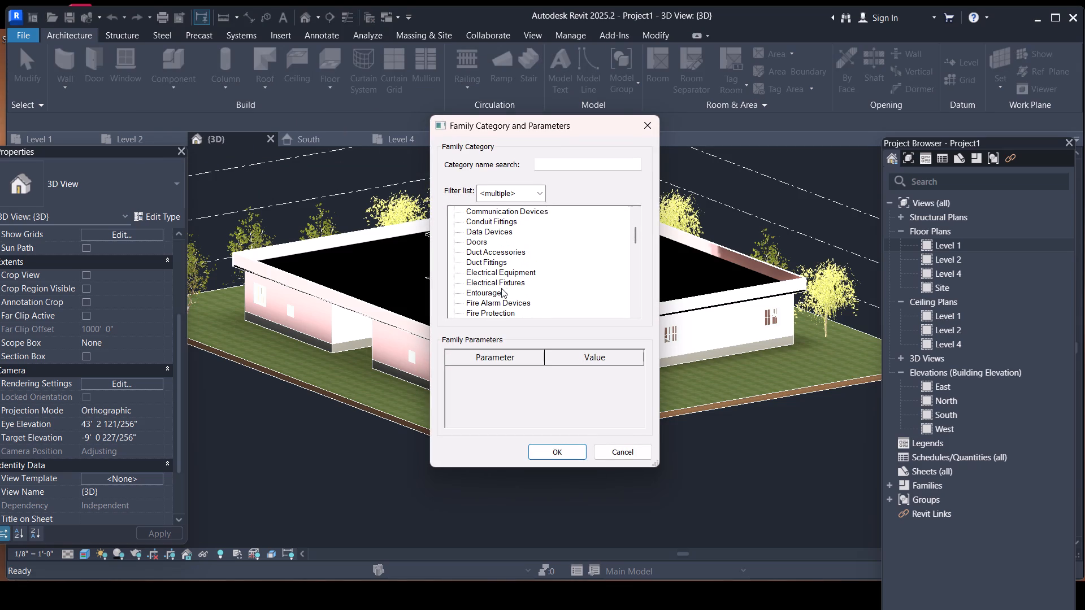
scroll(501, 288, down, 6)
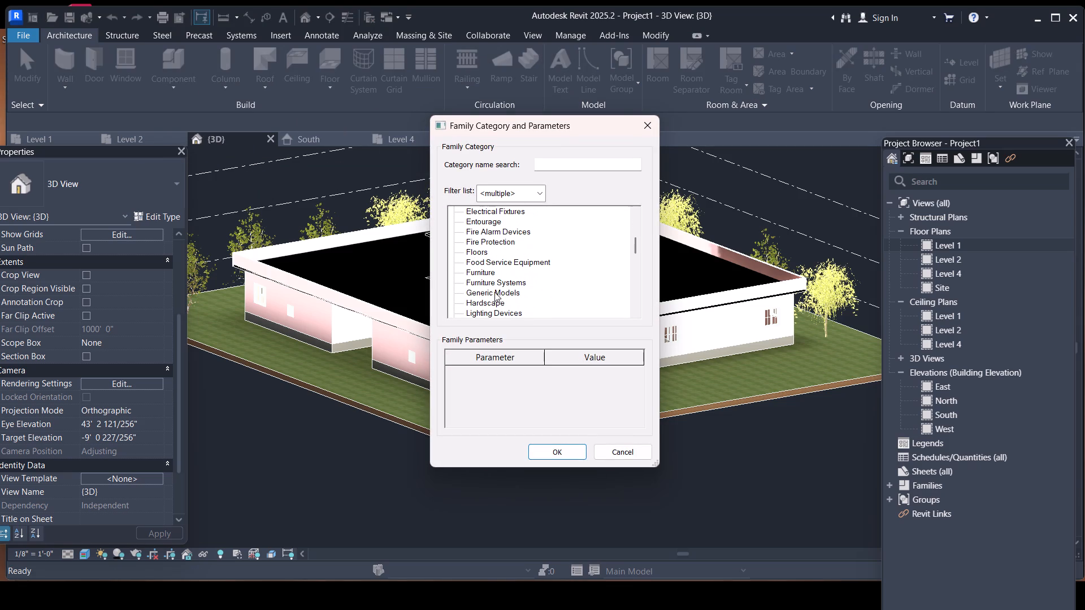
click(494, 292)
click(571, 449)
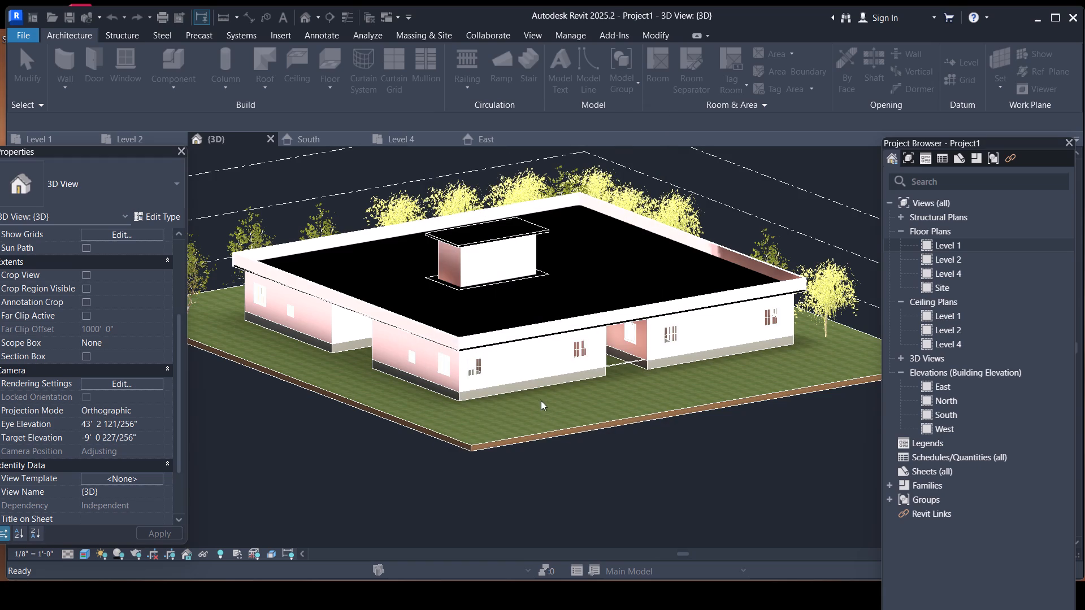
click(568, 322)
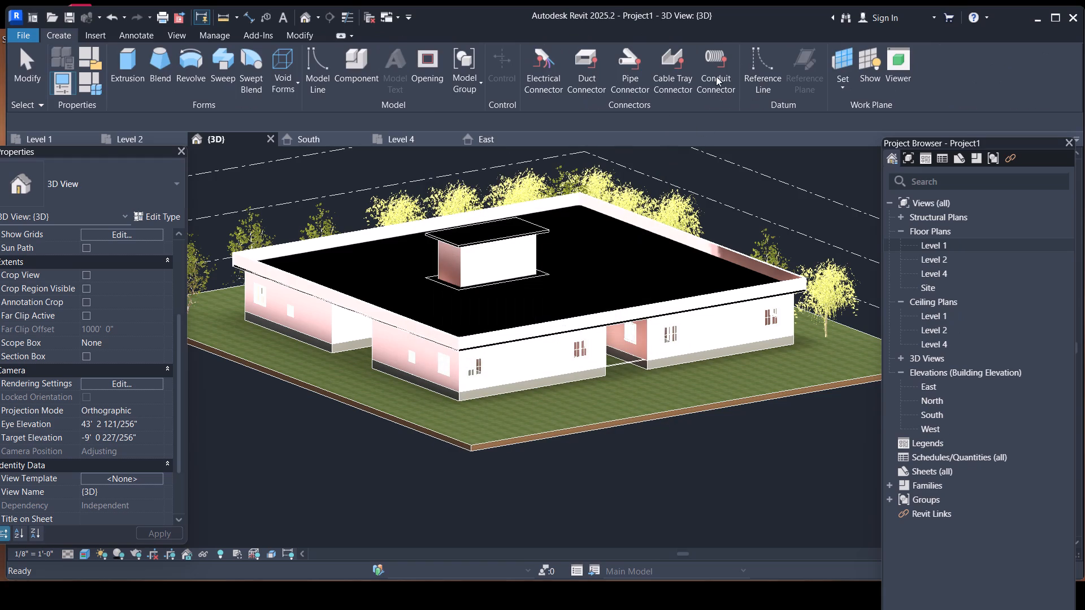
Start an extrusion and pick the floor slab's face at the building's nearest corner as its work plane.
click(125, 73)
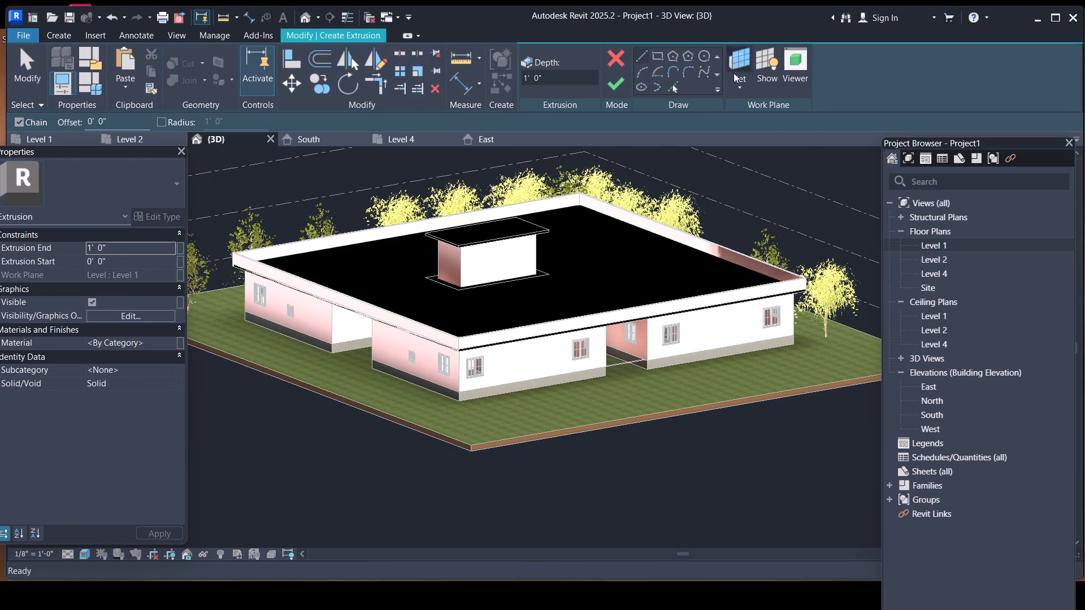
click(737, 75)
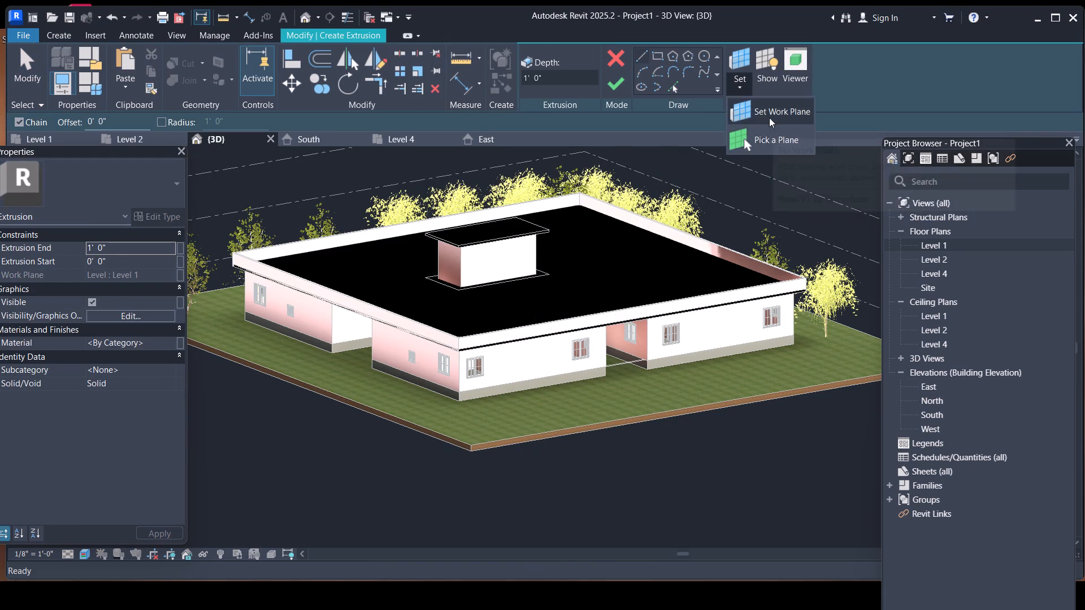
click(768, 117)
click(440, 319)
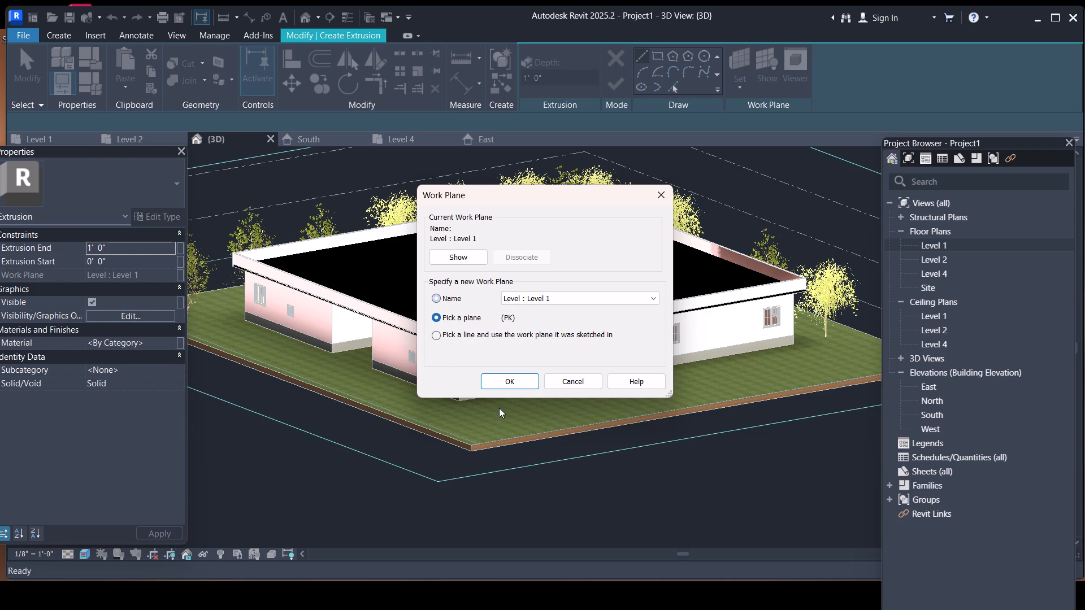
click(506, 383)
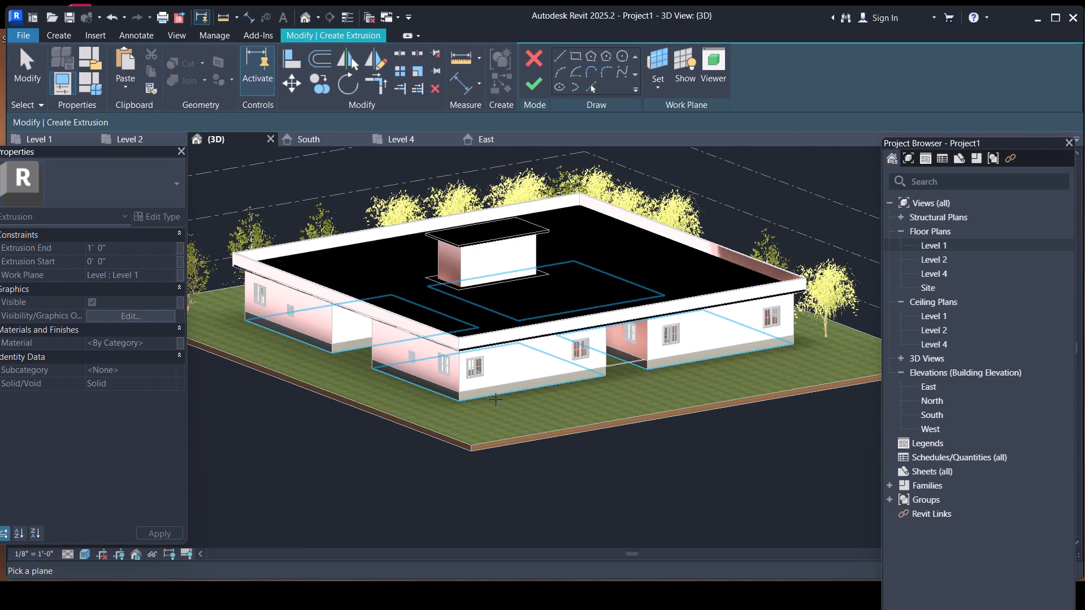
click(496, 399)
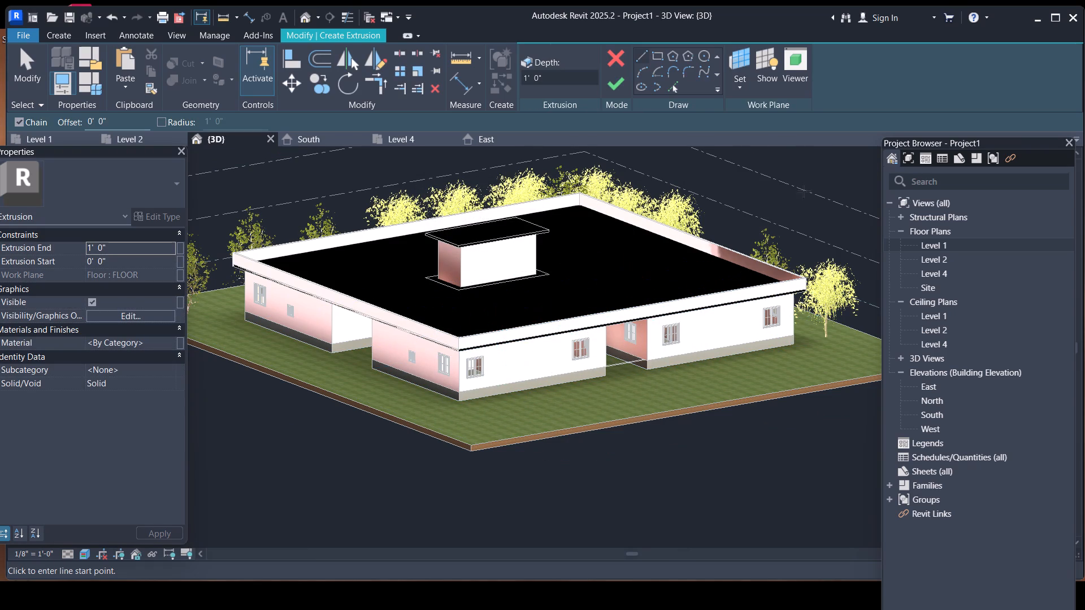
Sketch a rectangular strip on the ground along the full recessed-entry side of the house and finish the extrusion at 1' 0" depth.
click(659, 55)
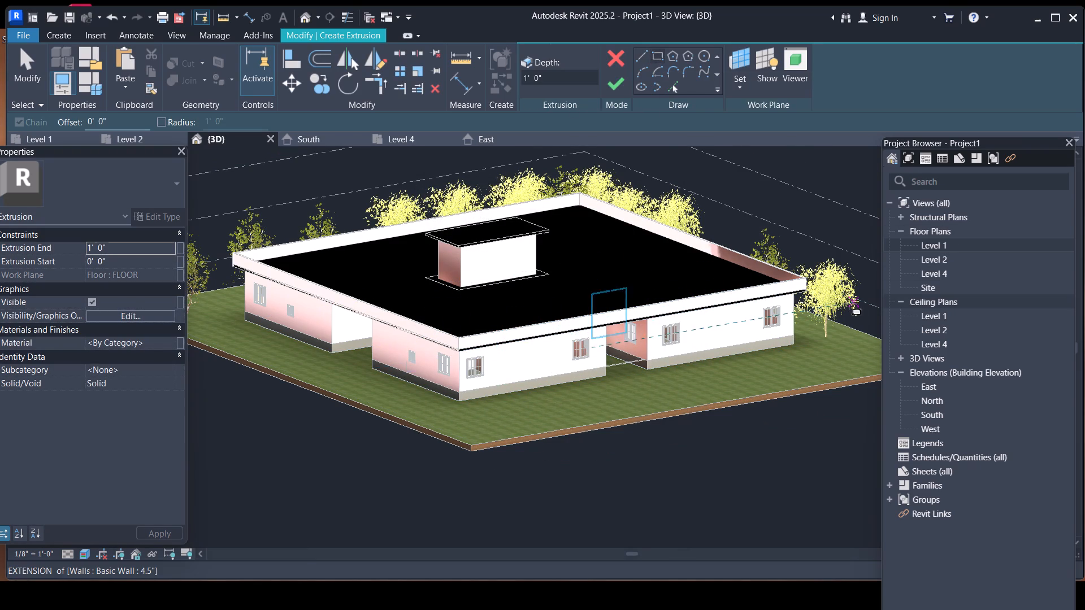
scroll(811, 316, up, 4)
scroll(766, 351, up, 5)
click(795, 379)
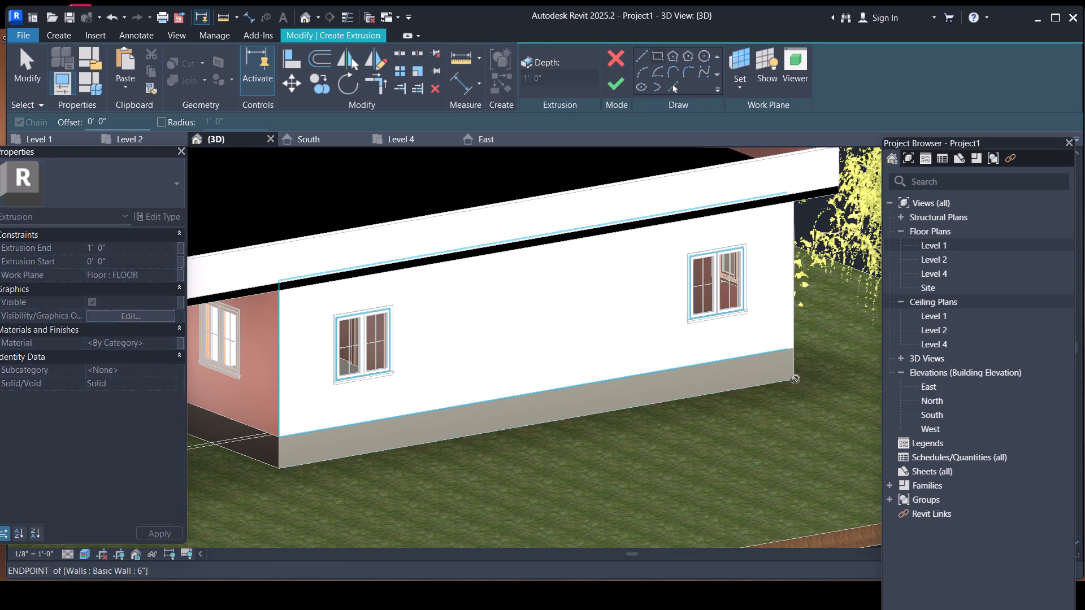
scroll(769, 448, down, 4)
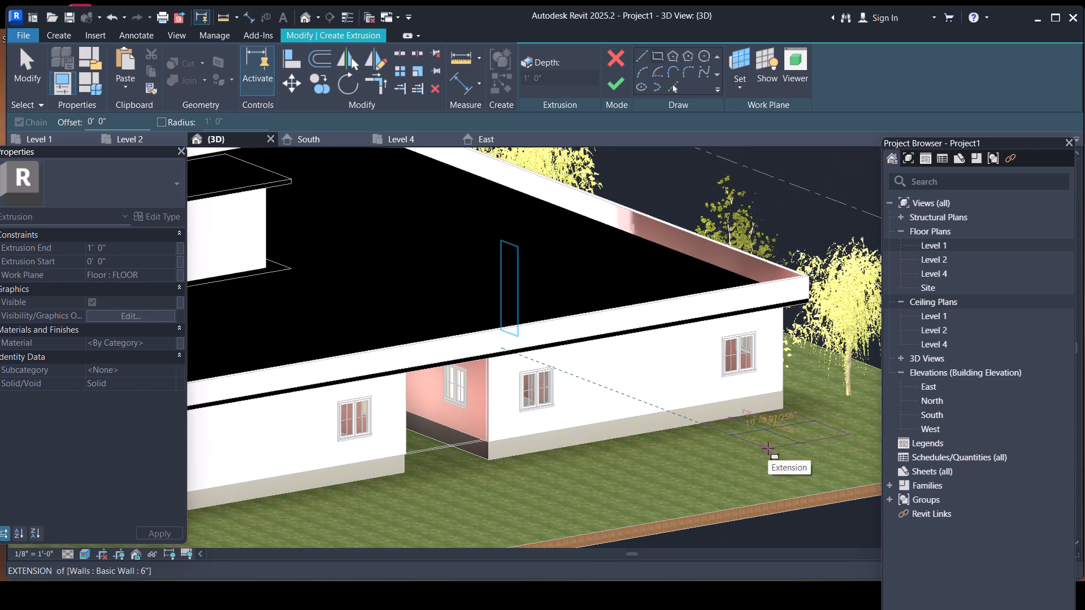
scroll(657, 474, down, 4)
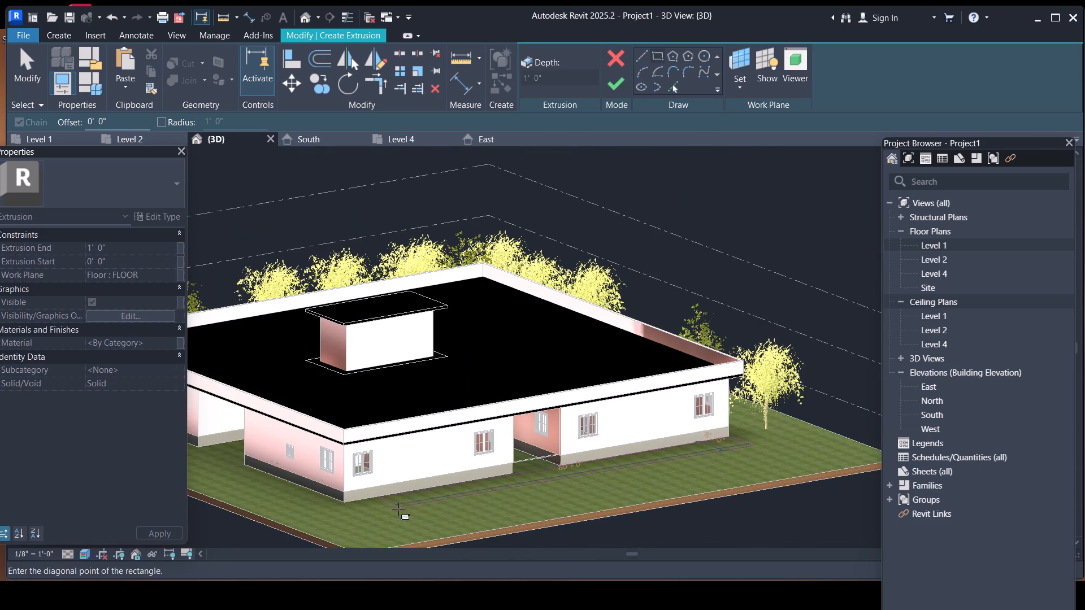
scroll(375, 528, up, 4)
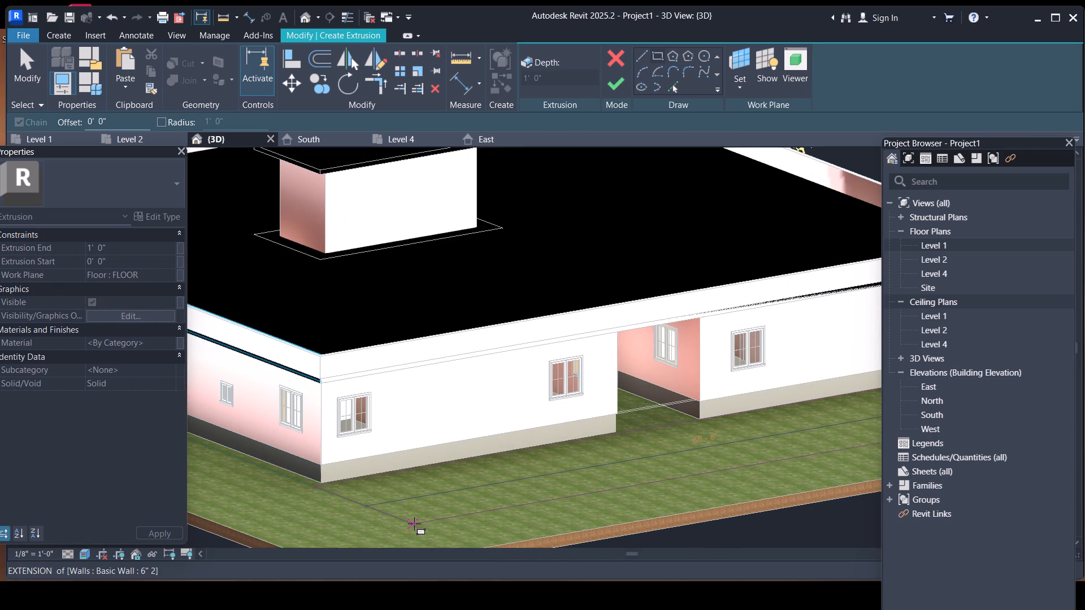
click(419, 521)
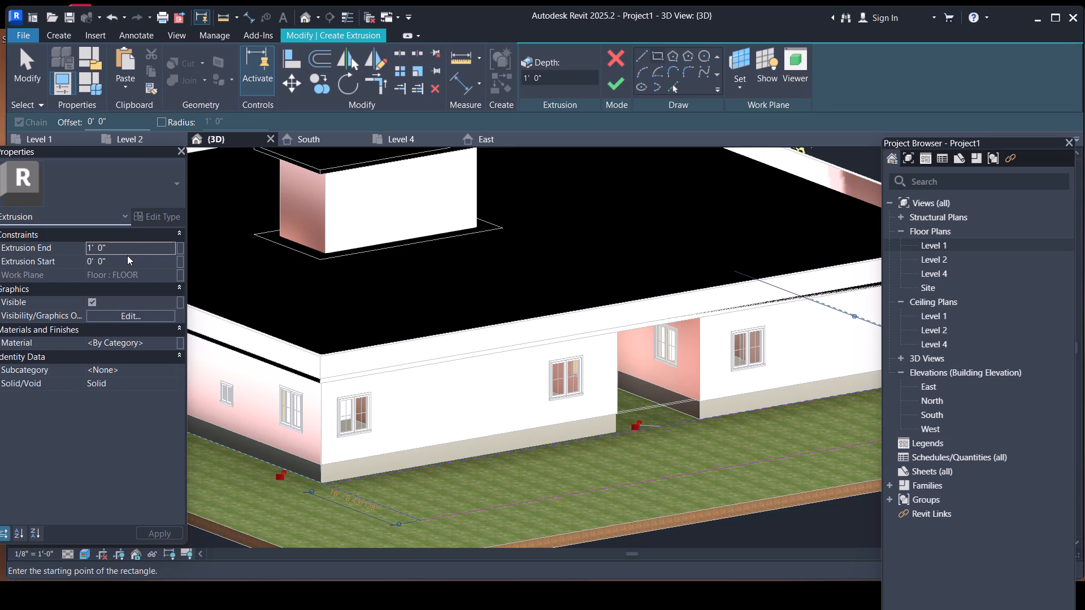
click(618, 89)
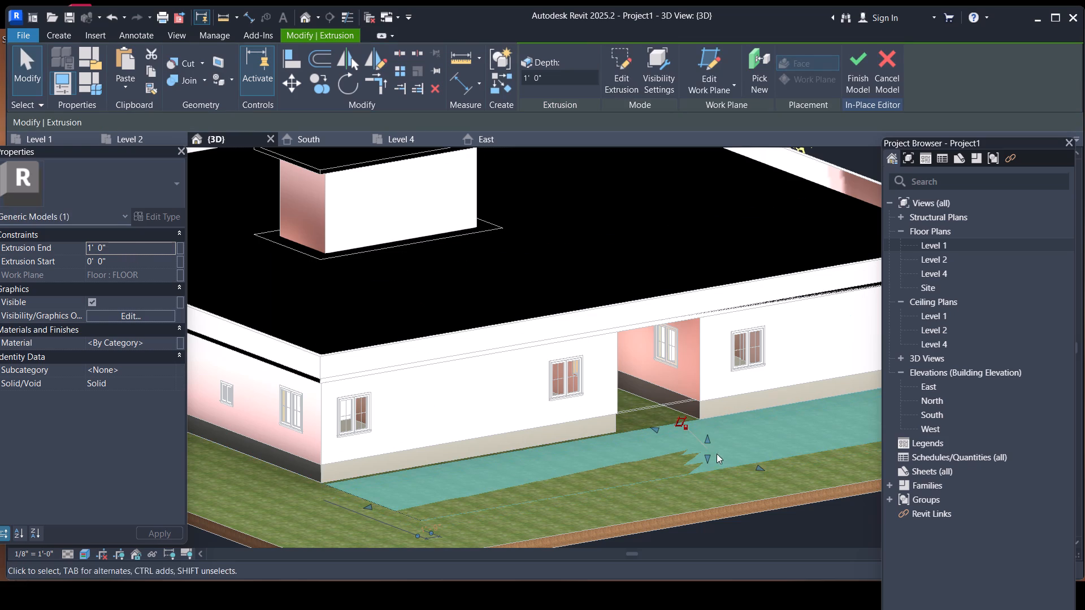
Lower the bottom of the strip extrusion, setting its Extrusion Start to -6".
click(709, 439)
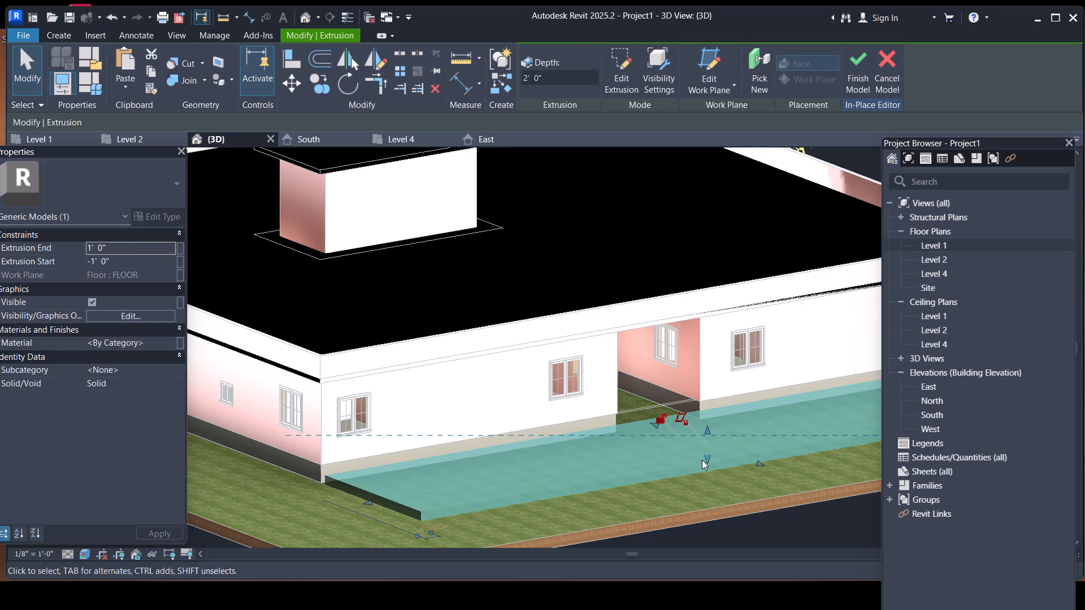
scroll(562, 508, up, 5)
scroll(590, 405, down, 2)
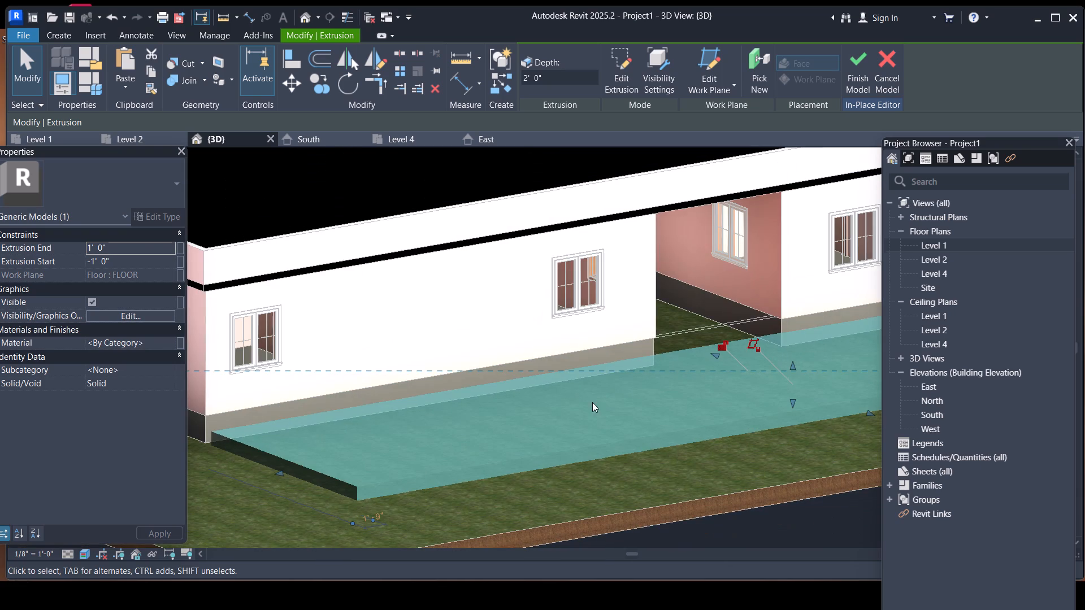
click(132, 263)
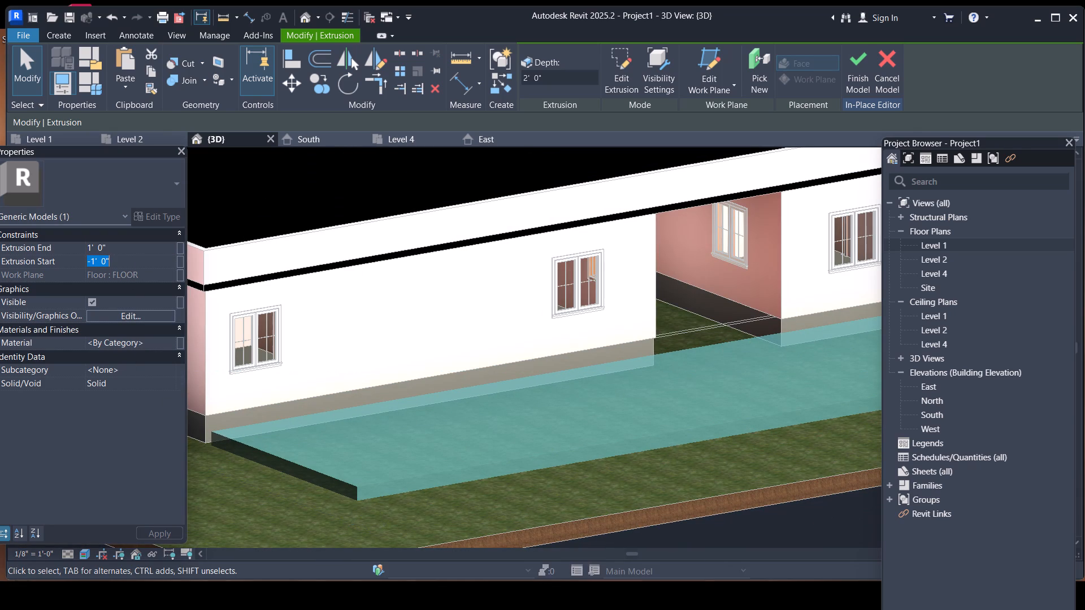
key(BackSpace)
key(minus)
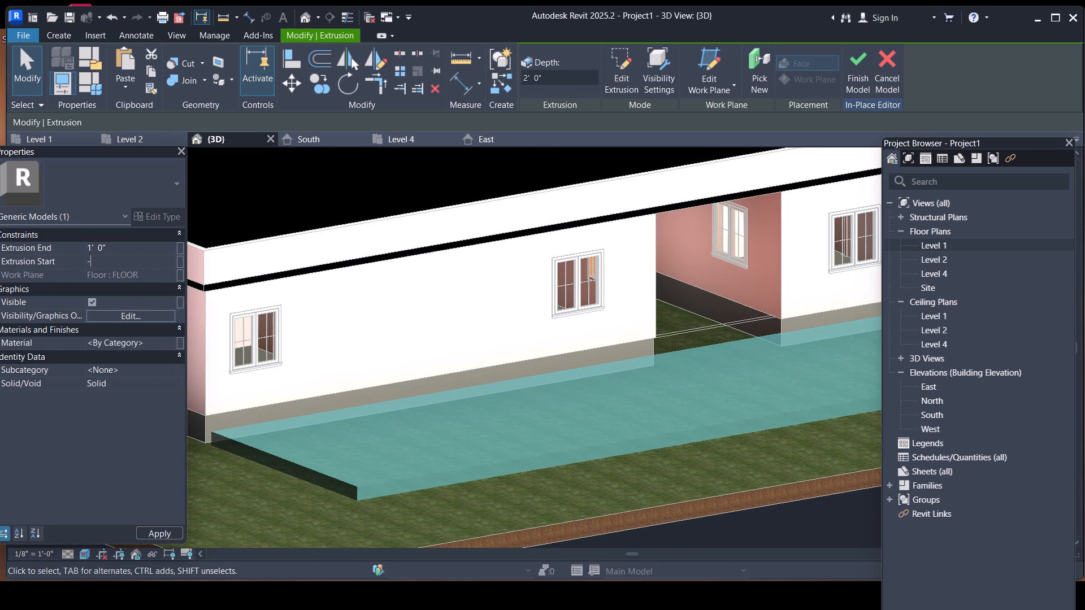
text(6")
key(Return)
key(Escape)
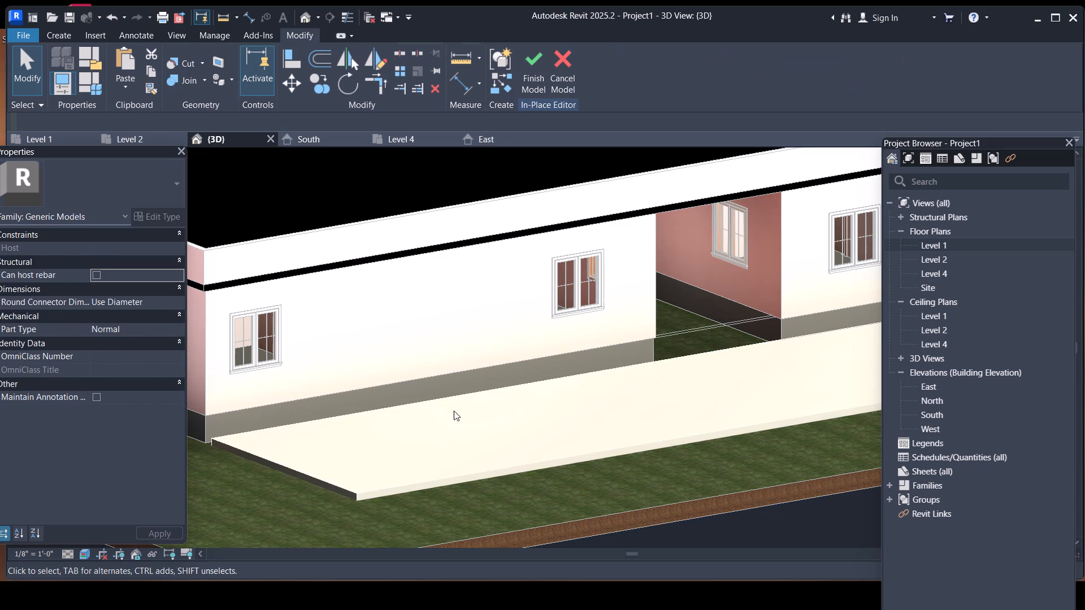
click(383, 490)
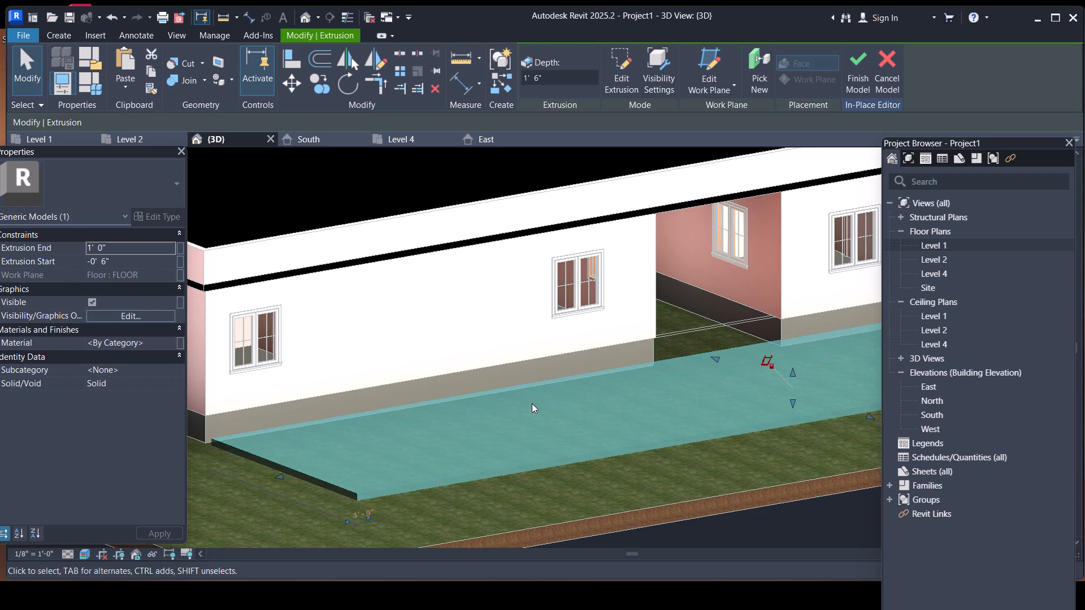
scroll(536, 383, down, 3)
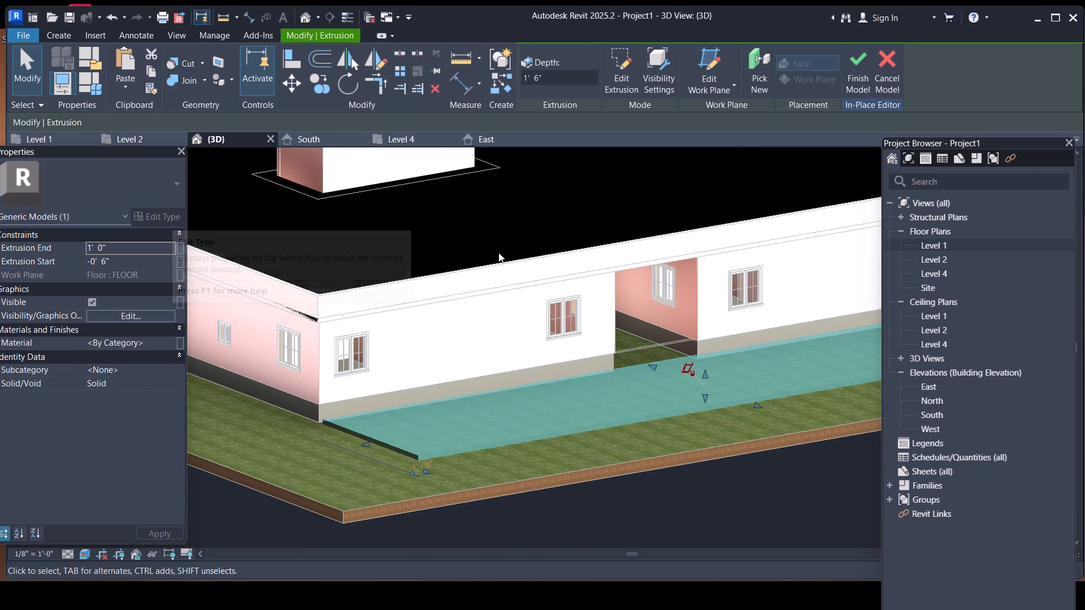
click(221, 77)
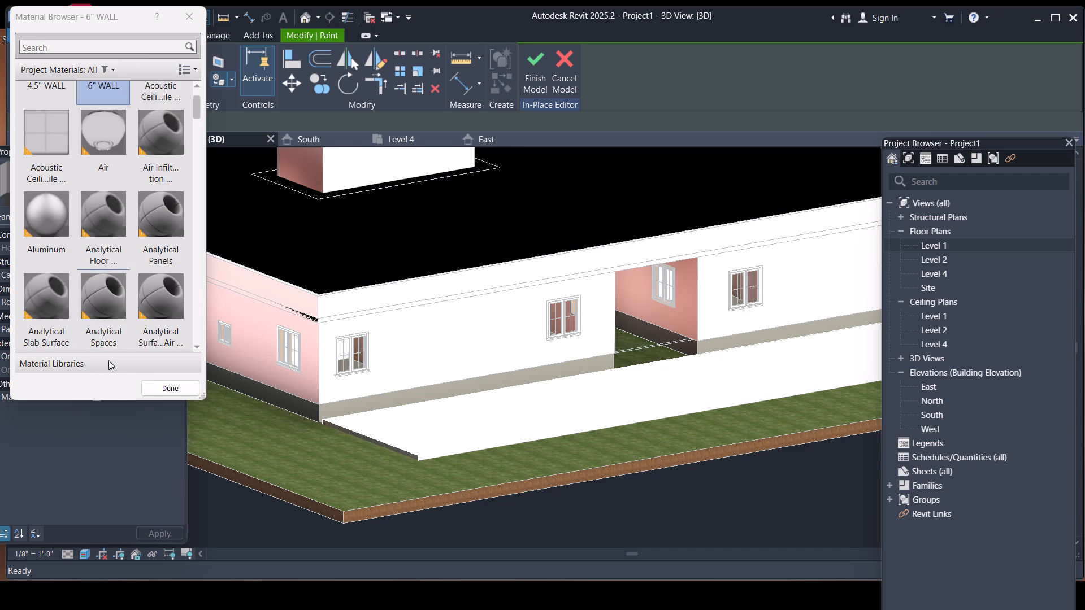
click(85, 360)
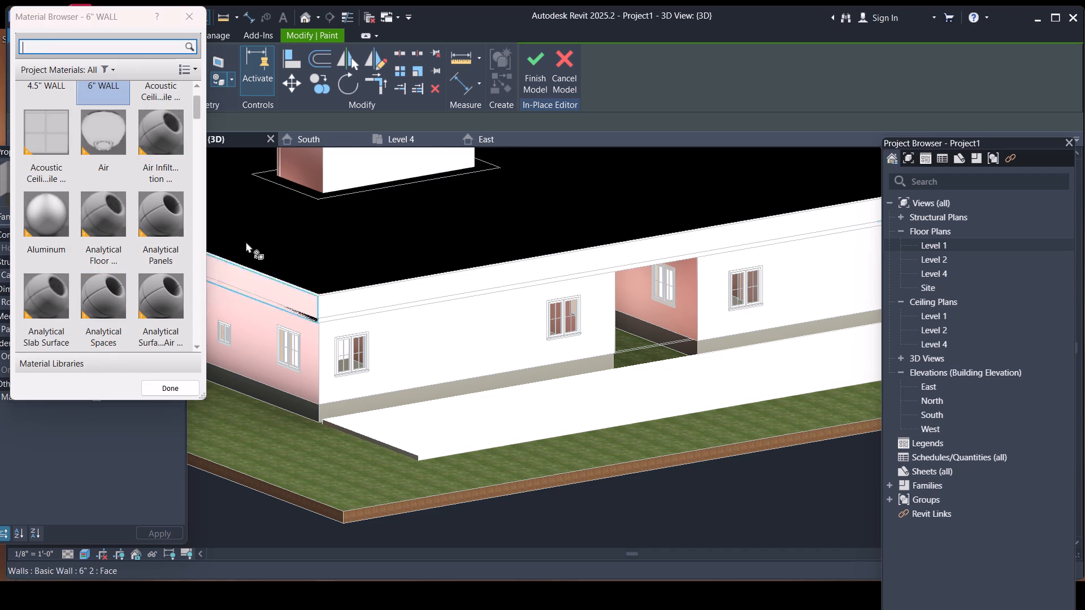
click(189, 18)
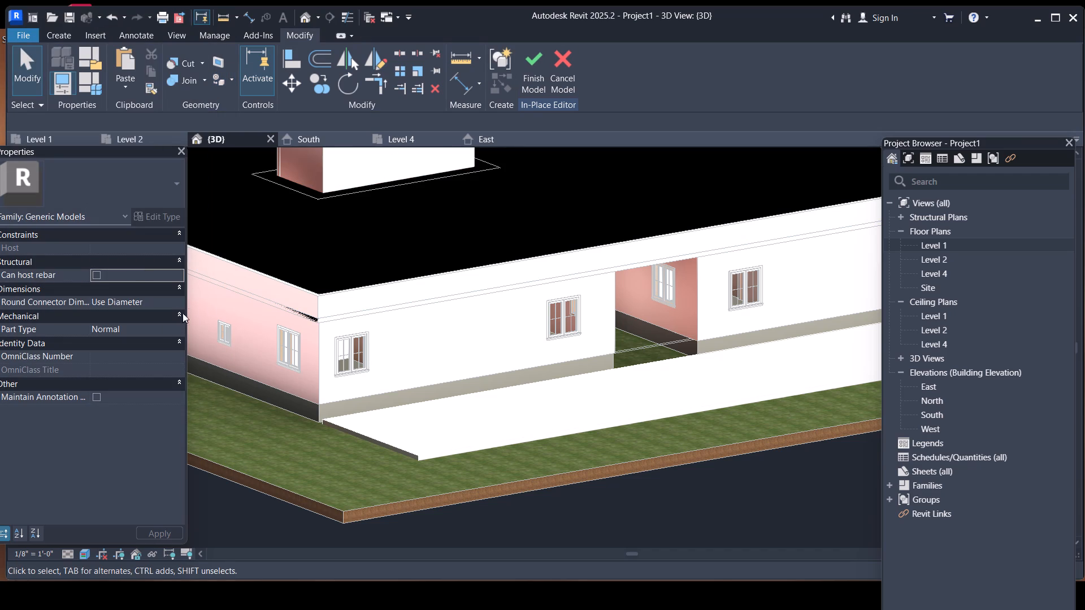
Create a new material named ROAD for the strip extrusion.
click(364, 438)
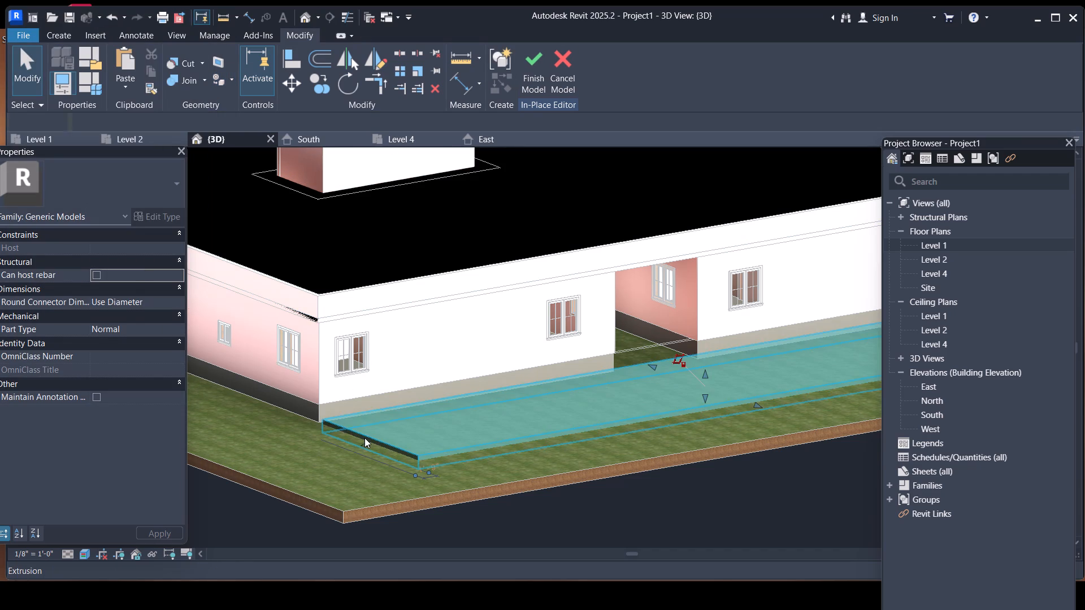
click(168, 340)
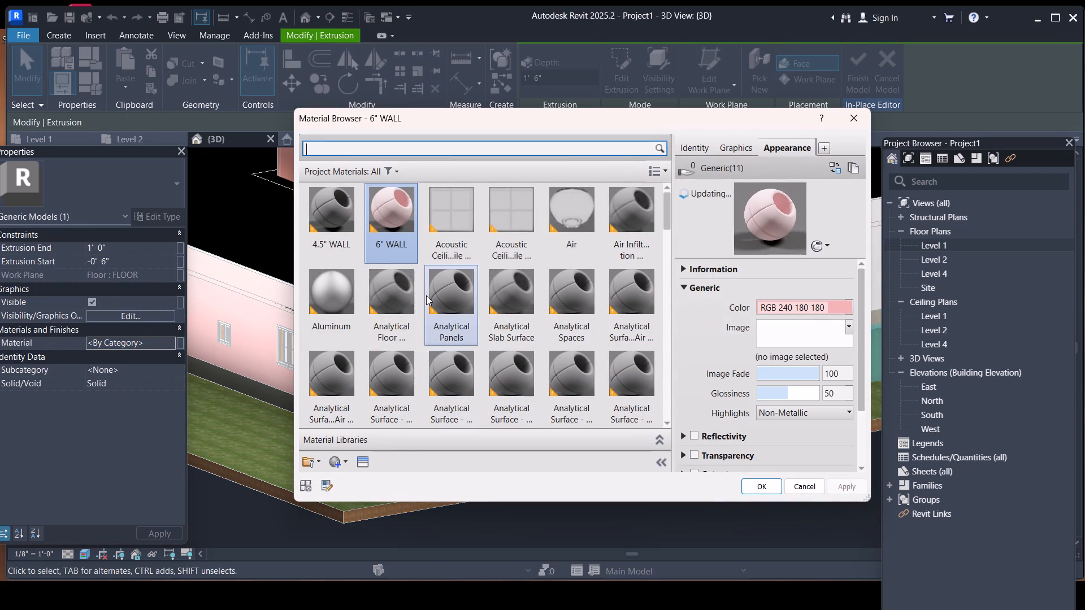
click(342, 460)
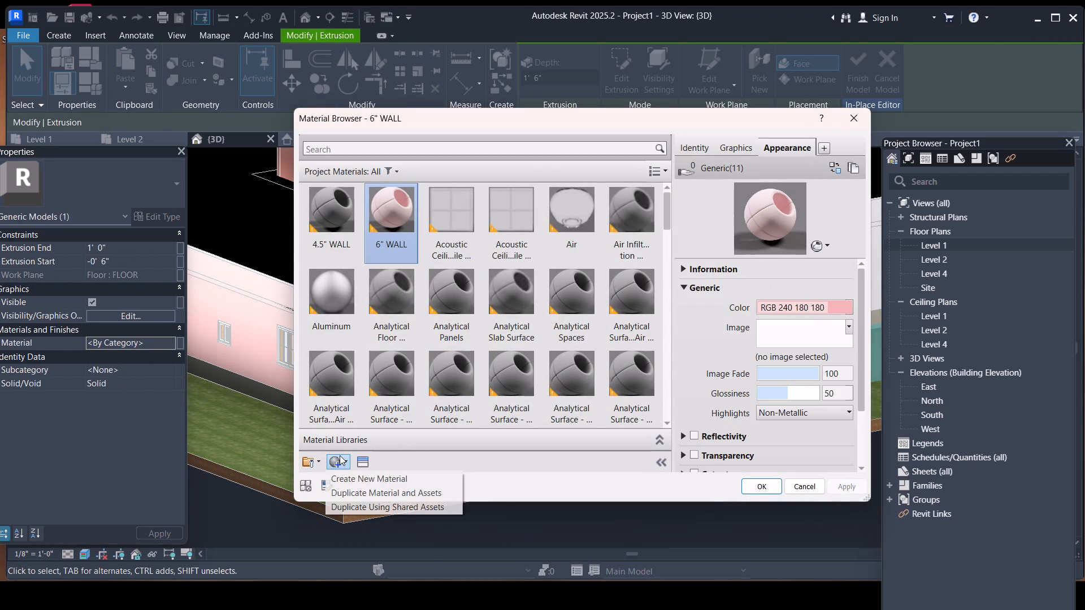
click(372, 479)
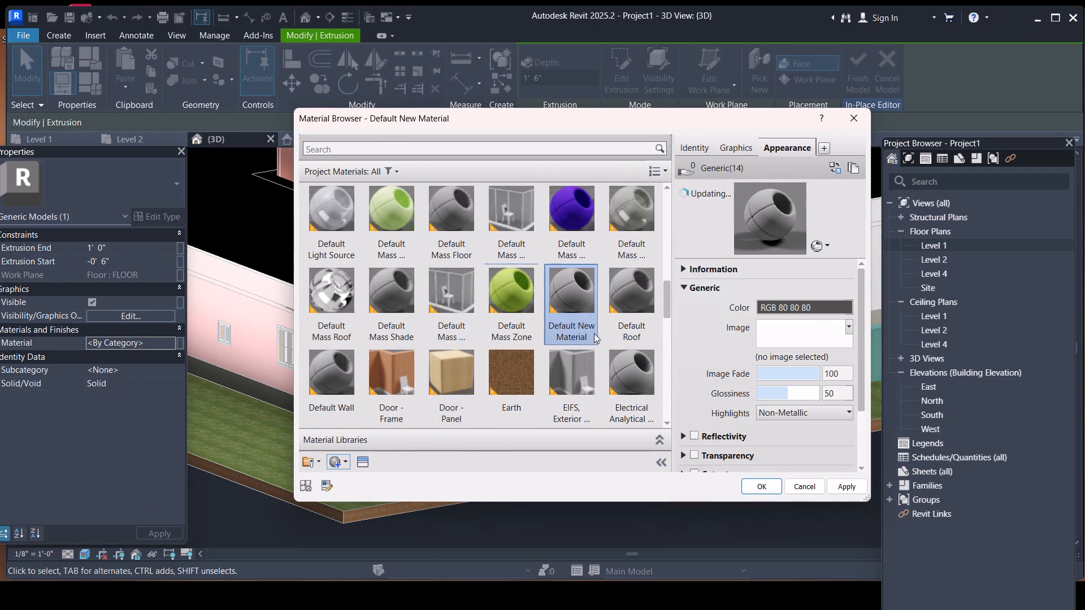
right_click(582, 339)
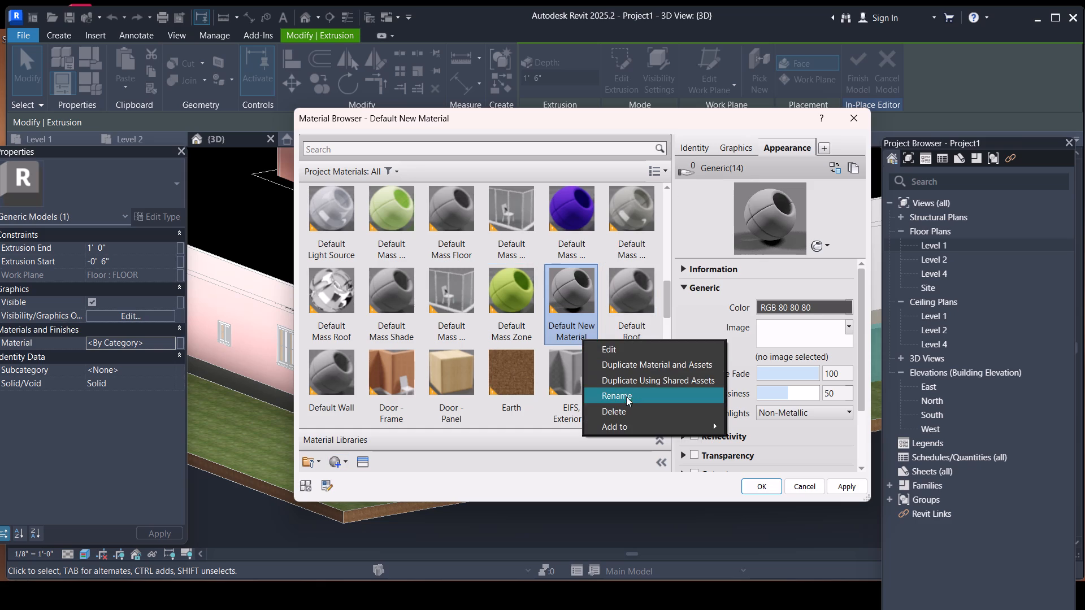
click(627, 394)
key(BackSpace)
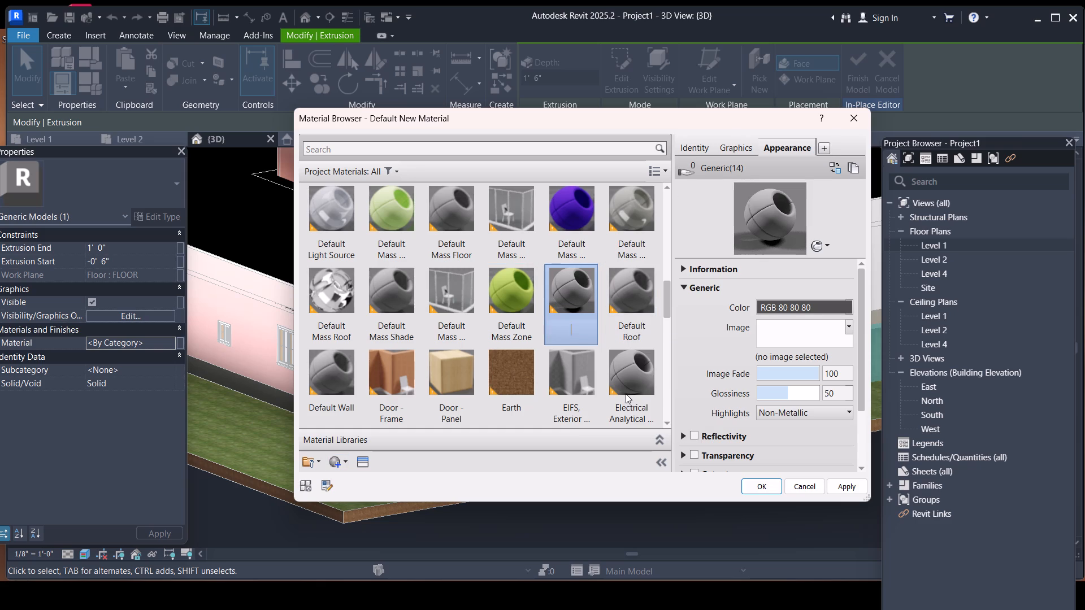
text(ROAD)
Set the ROAD material's appearance colour to black (RGB 0 0 0) and assign the material to the strip extrusion.
click(849, 307)
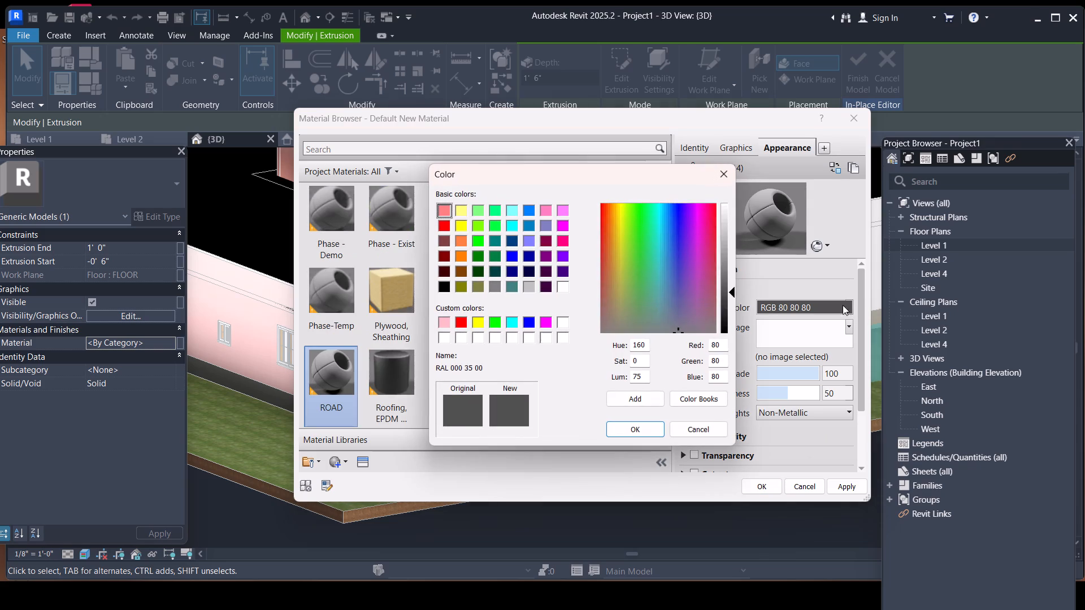
click(444, 290)
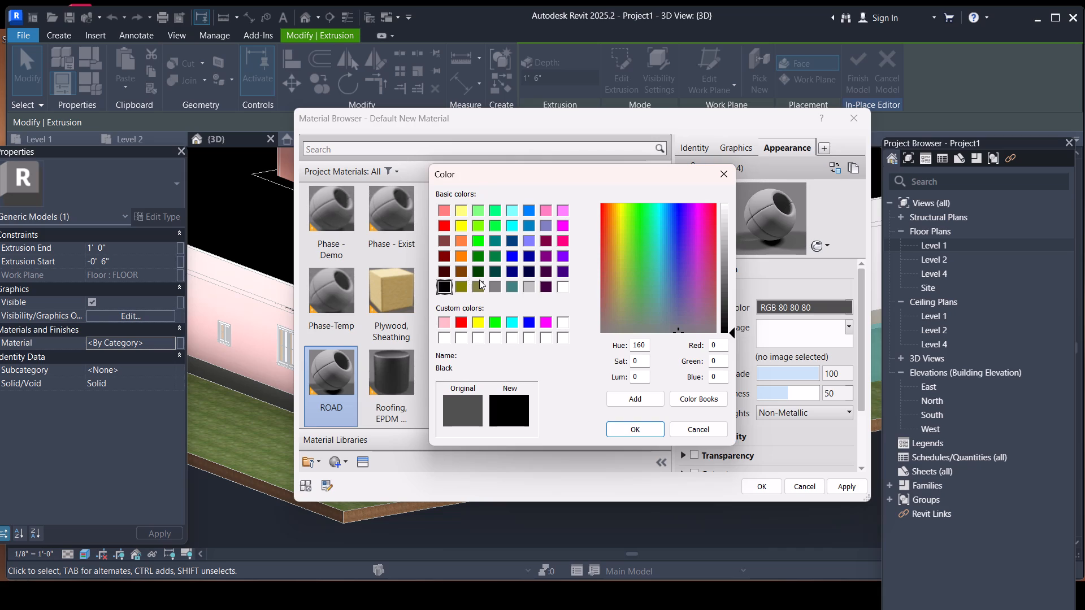
click(641, 426)
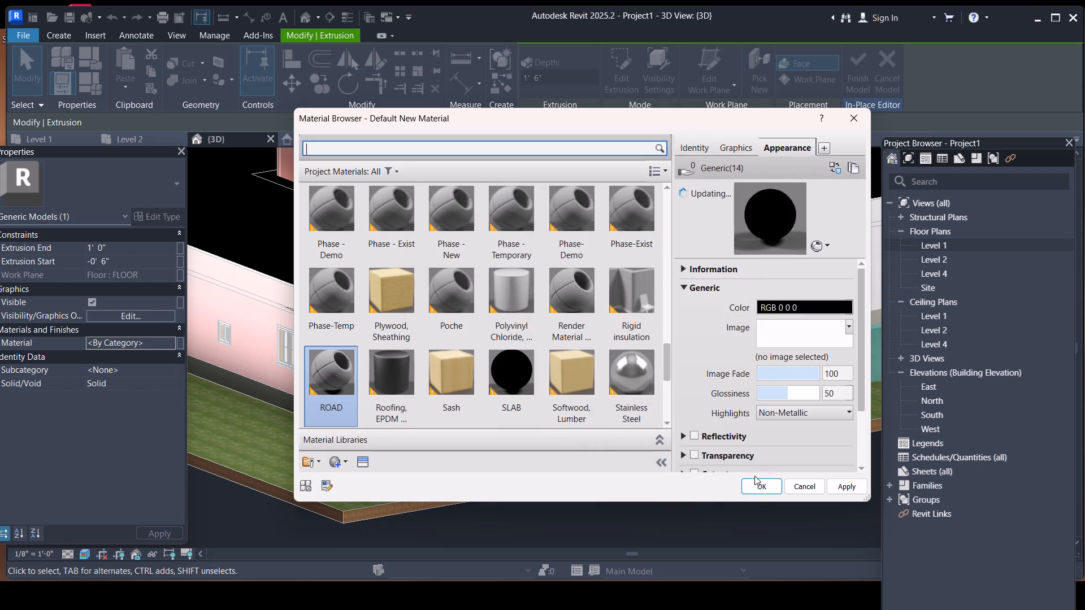
click(760, 483)
key(Escape)
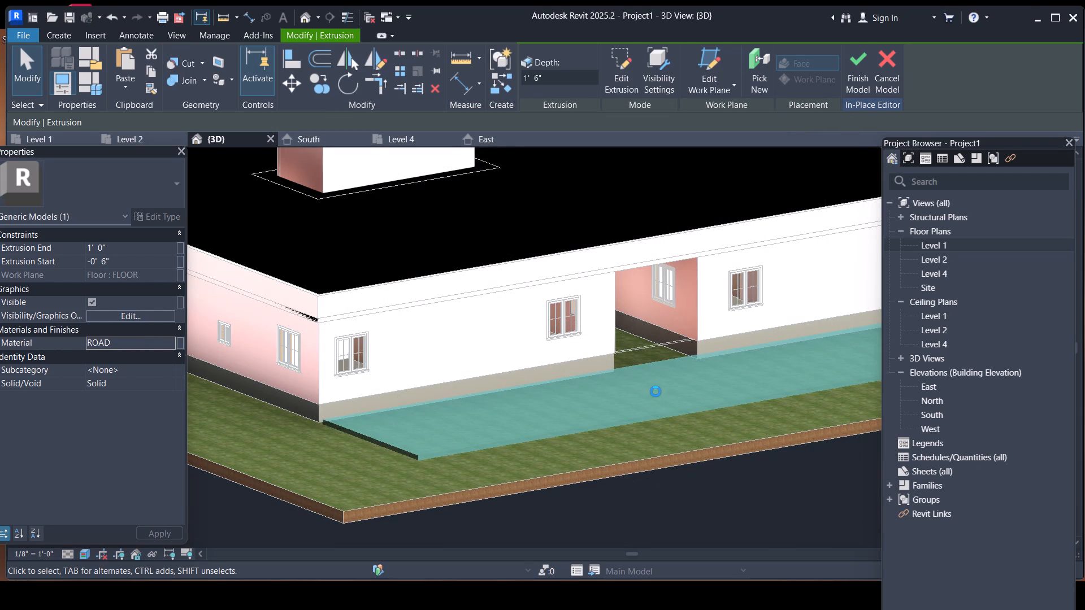
scroll(531, 428, down, 5)
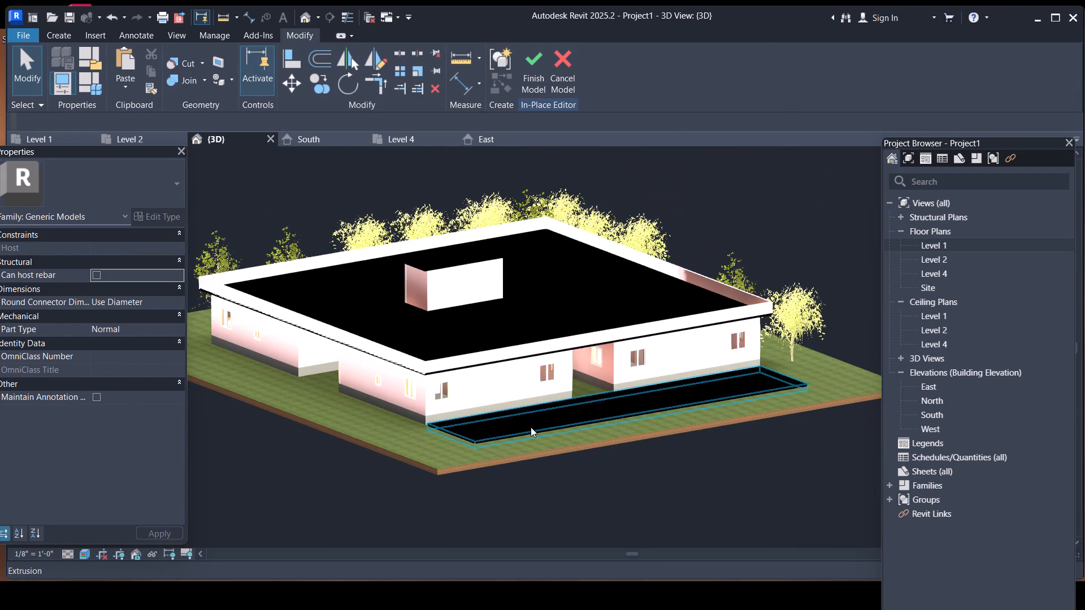
Stretch the black strip extrusion's outer long edge outward towards the edge of the lawn.
scroll(605, 386, up, 5)
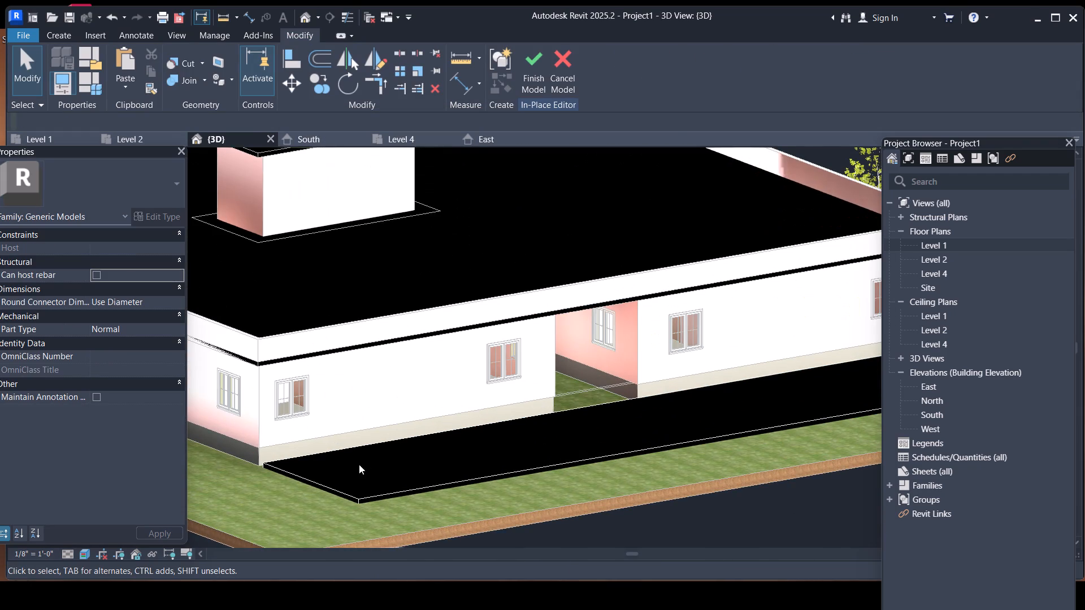
scroll(350, 464, up, 2)
click(324, 483)
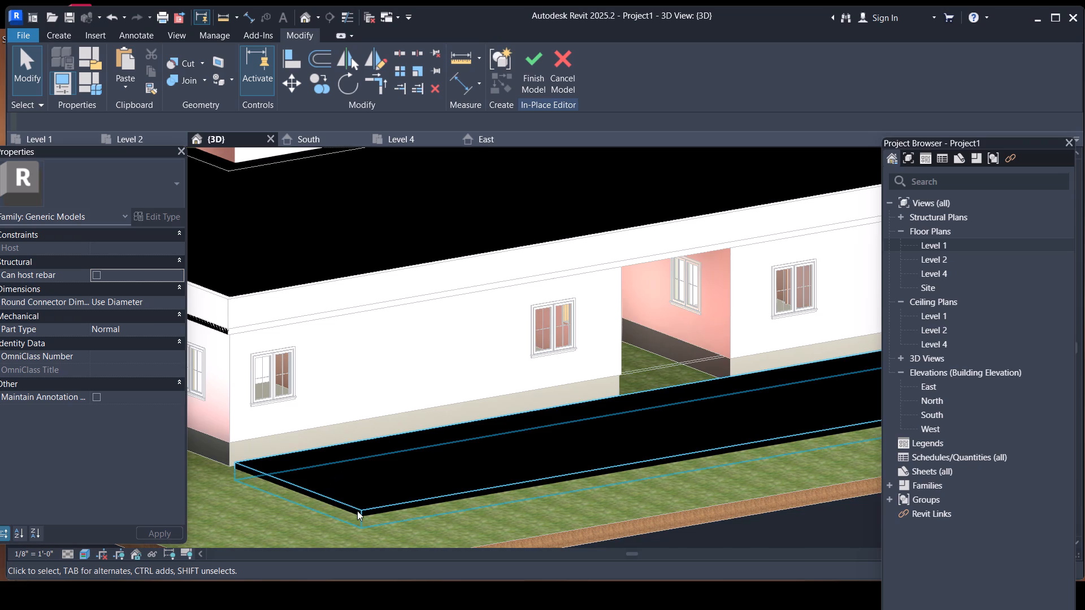
scroll(360, 486, down, 5)
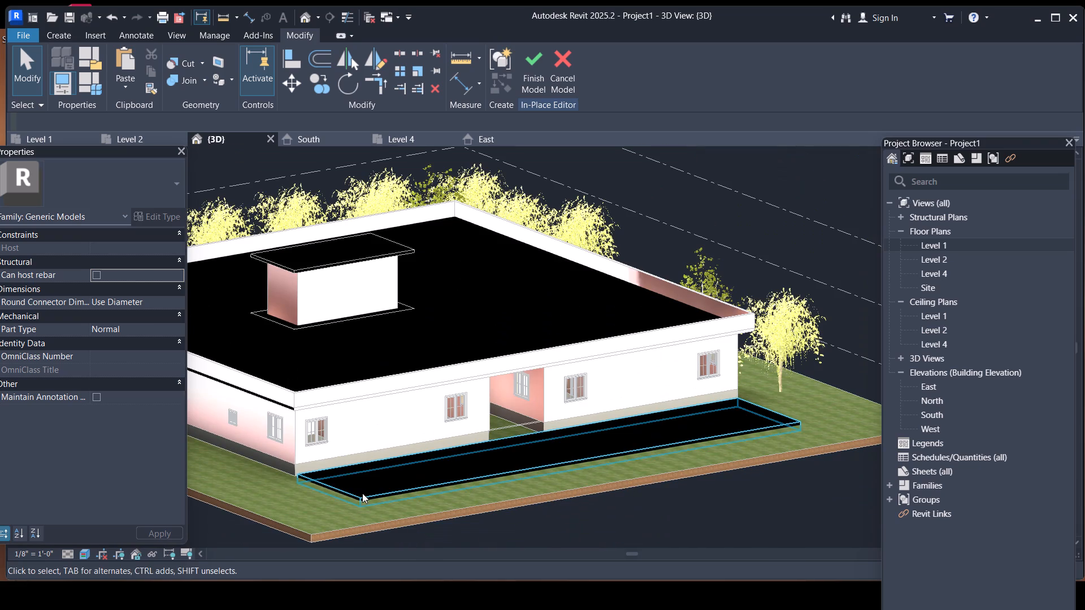
scroll(709, 403, up, 8)
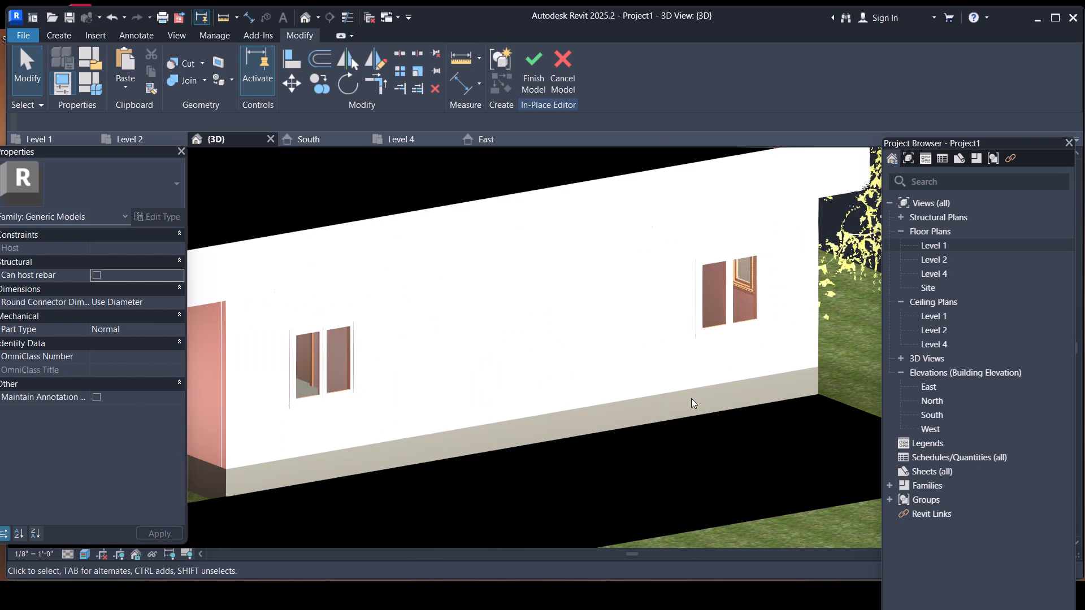
scroll(662, 417, down, 5)
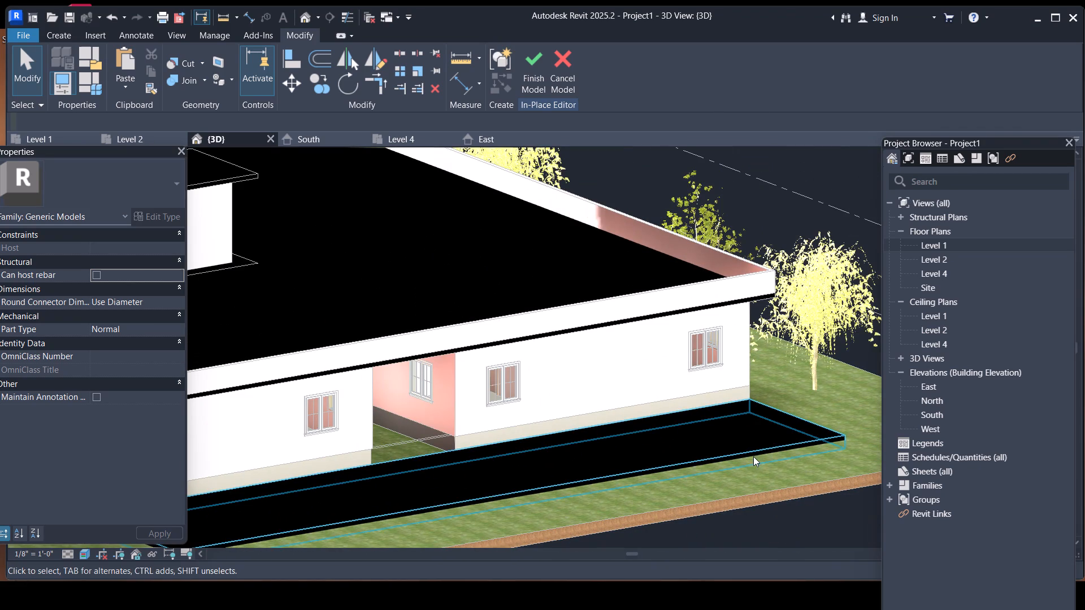
click(748, 453)
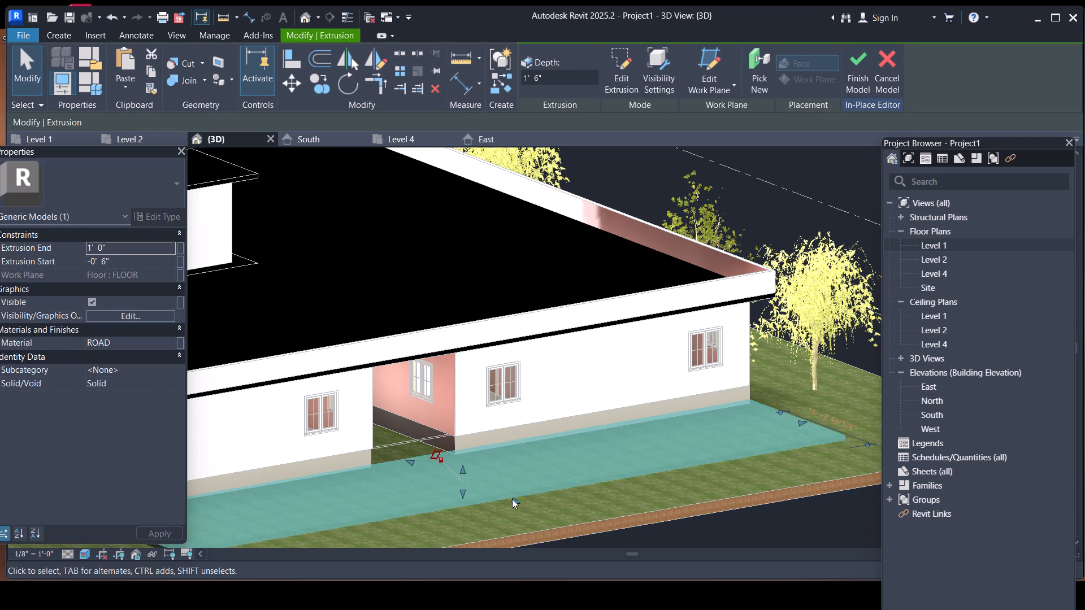
drag(511, 498, 533, 524)
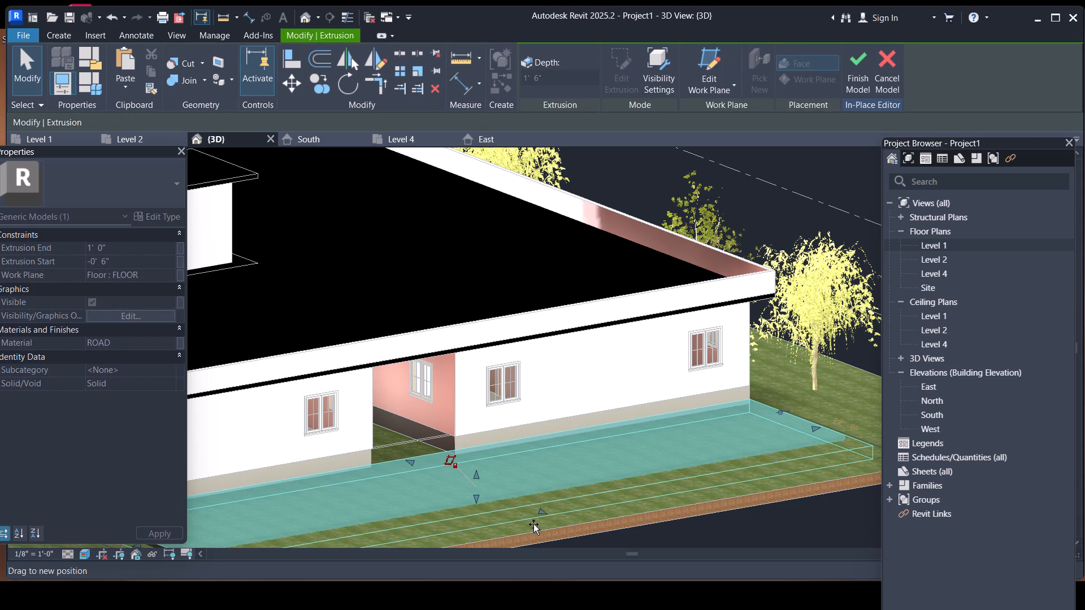
drag(533, 524, 537, 526)
Pull the strip extrusion's house-side long edge away from the wall, leaving a band of grass between house and road.
scroll(400, 451, up, 4)
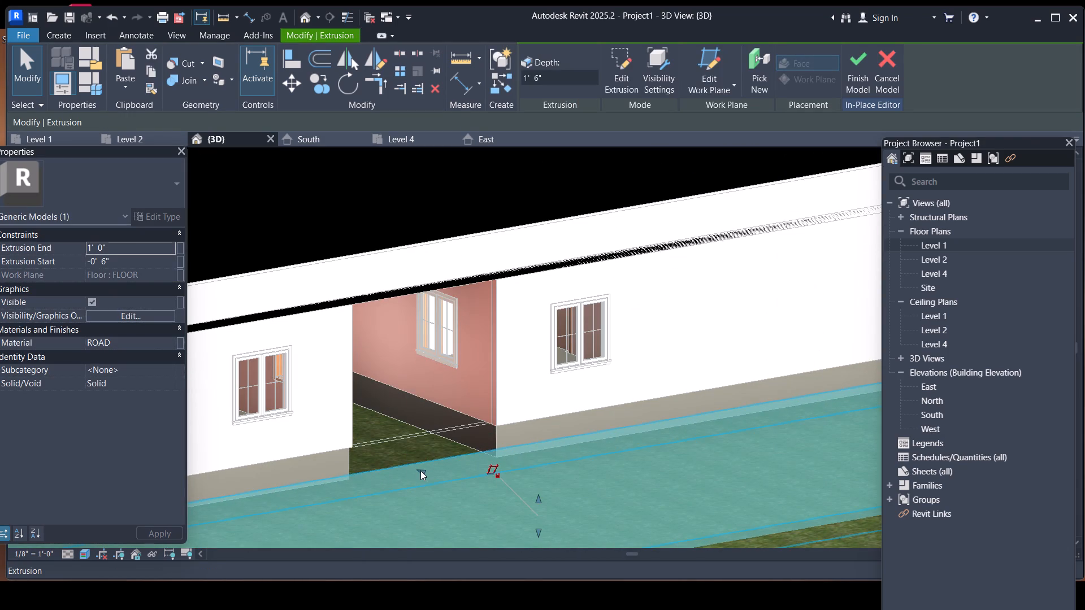
drag(421, 470, 472, 509)
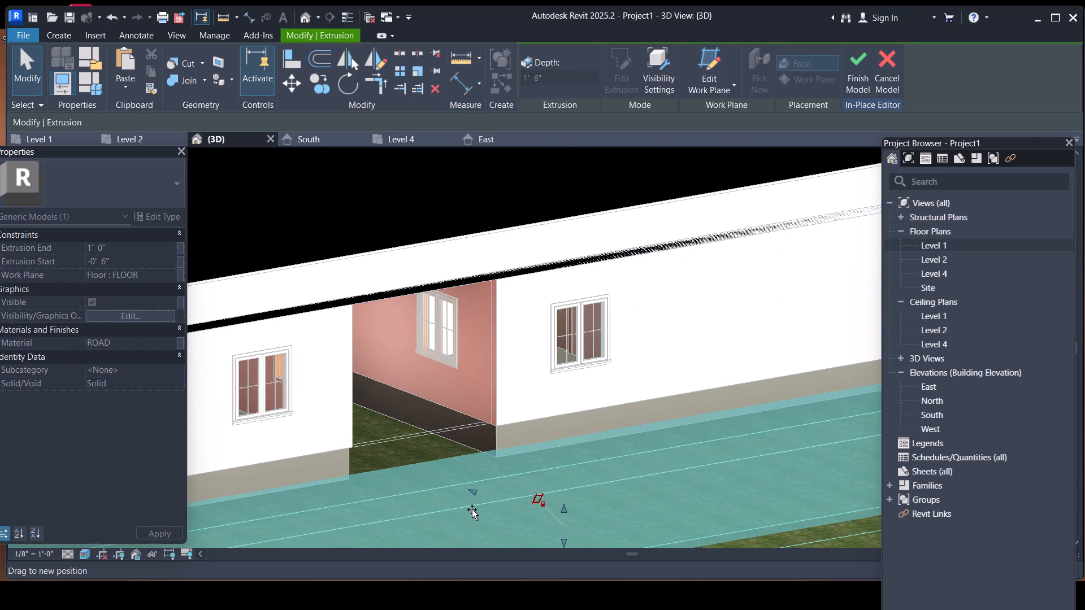
drag(472, 509, 491, 525)
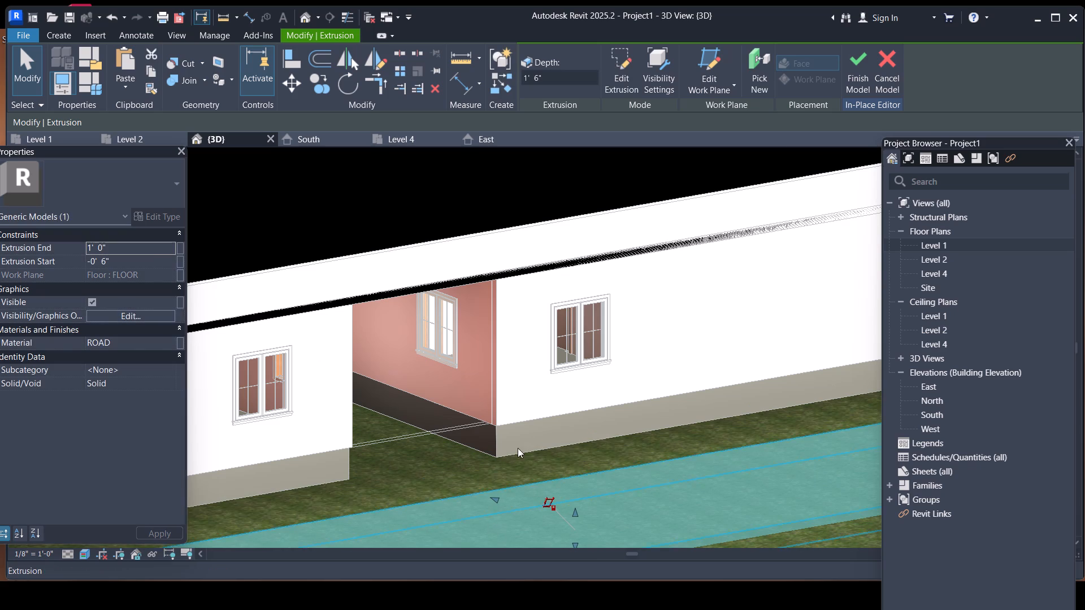
scroll(522, 442, down, 6)
key(Escape)
Check the reshaped road strip along the house and finish the in-place model.
scroll(337, 504, up, 3)
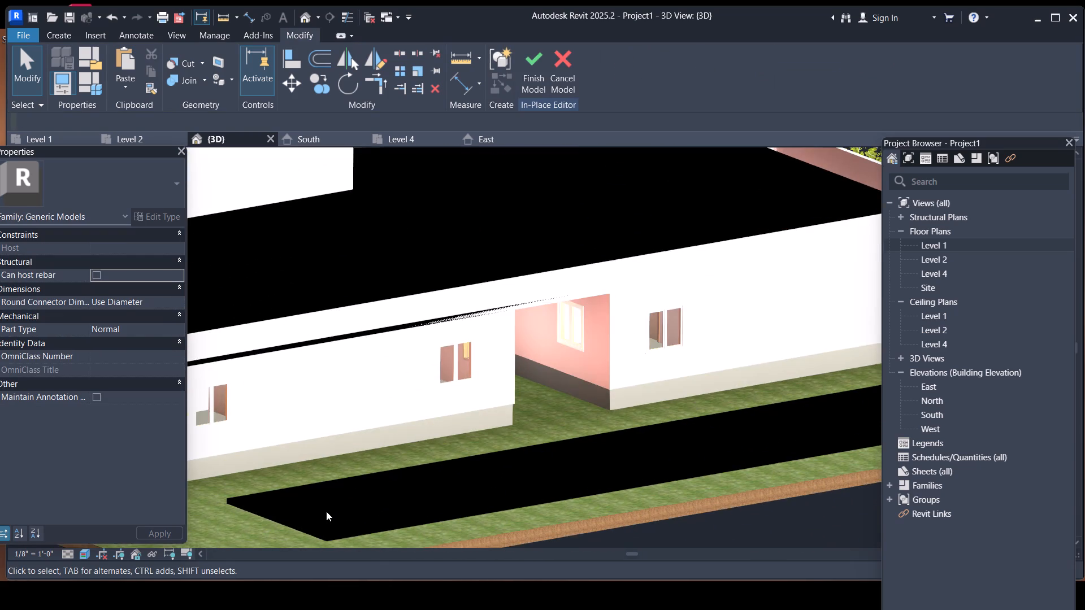
scroll(395, 479, down, 2)
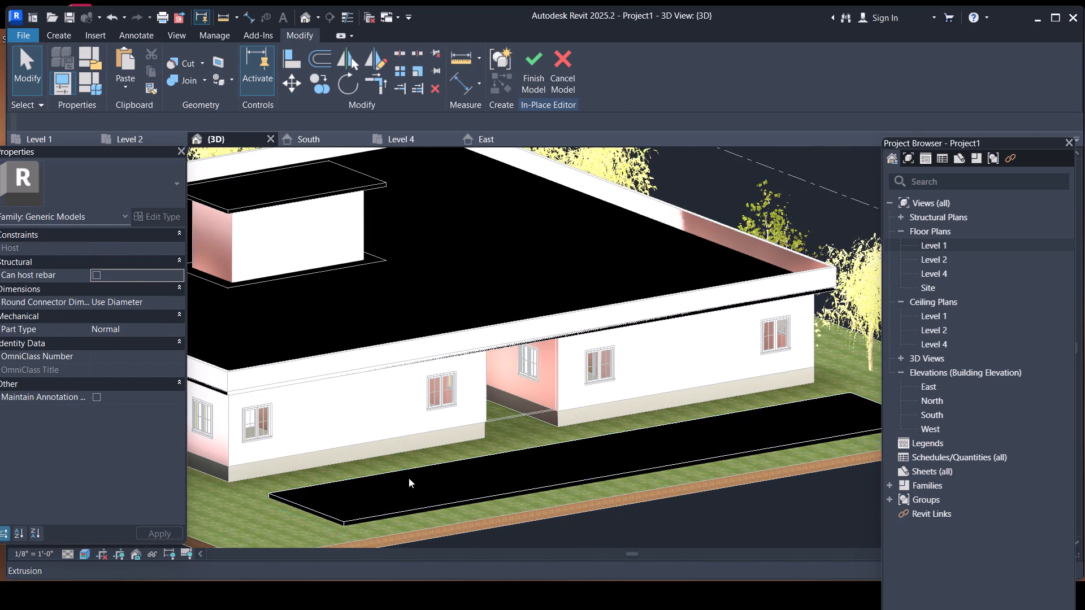
scroll(524, 451, up, 6)
scroll(606, 392, down, 7)
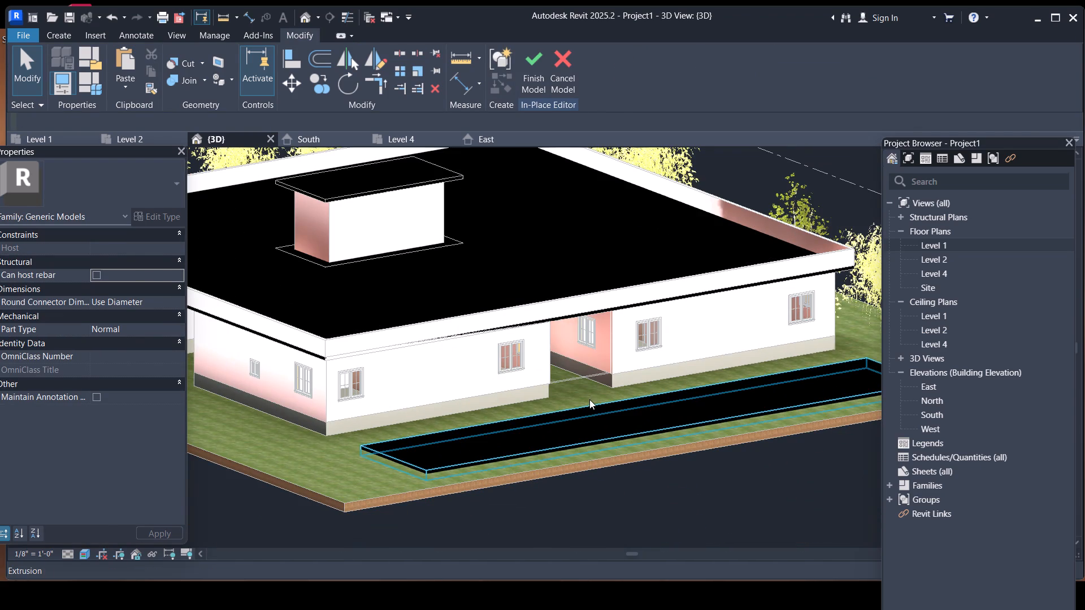
scroll(552, 395, up, 4)
scroll(608, 394, up, 3)
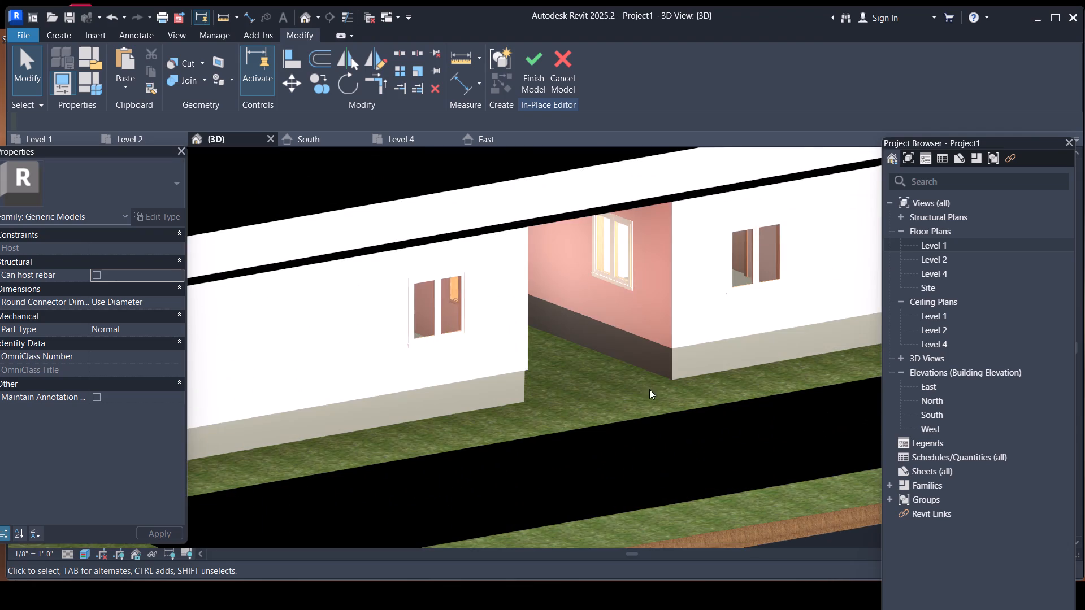
scroll(584, 411, down, 4)
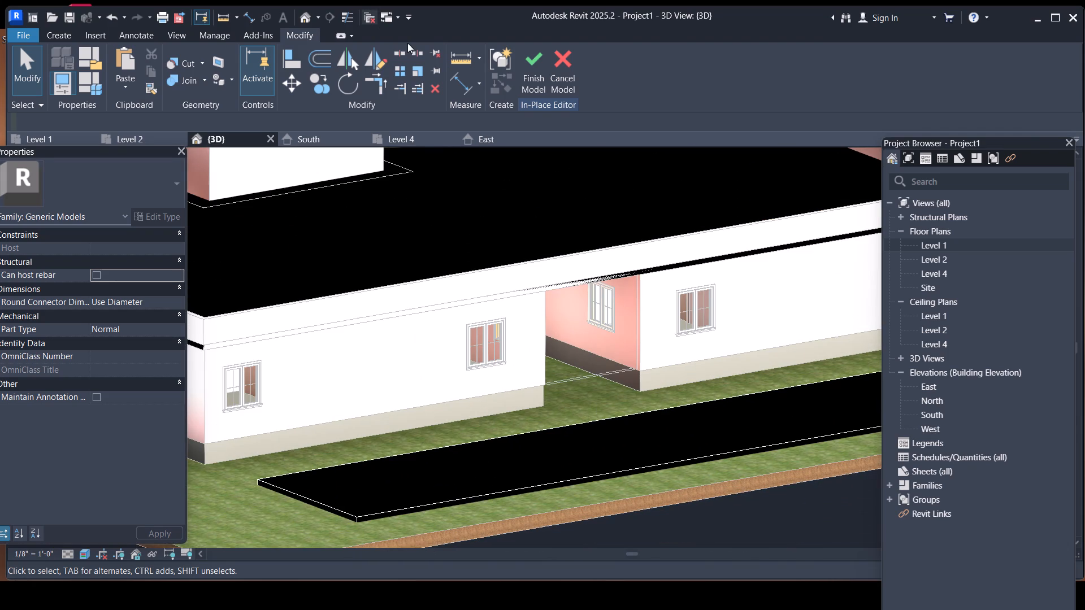
click(528, 71)
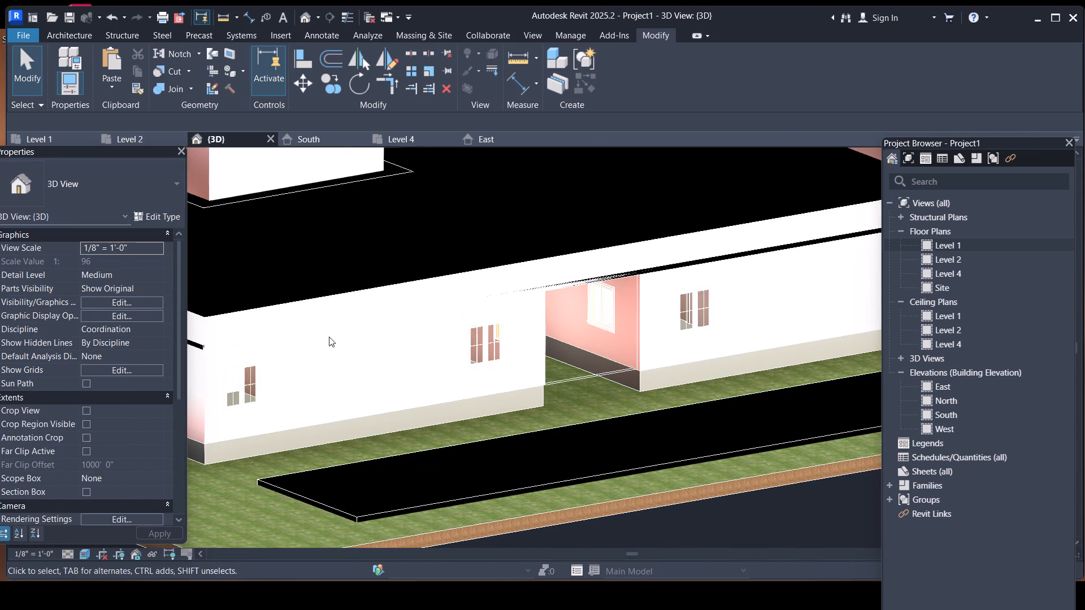
Start a new in-place component in the Generic Models category, keeping the default name.
scroll(335, 338, down, 3)
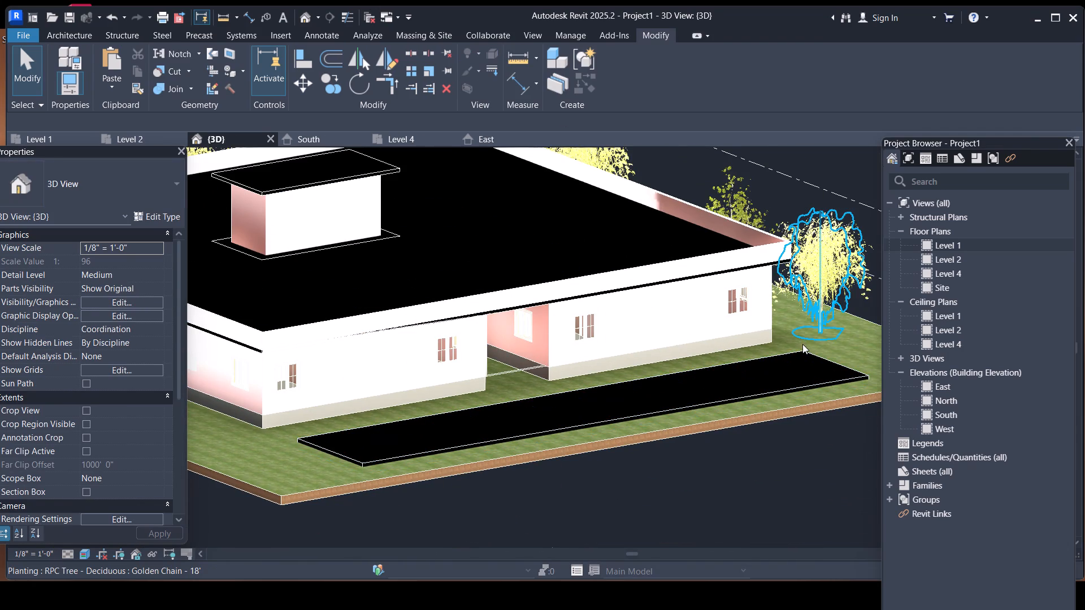
scroll(802, 343, up, 11)
scroll(730, 342, up, 5)
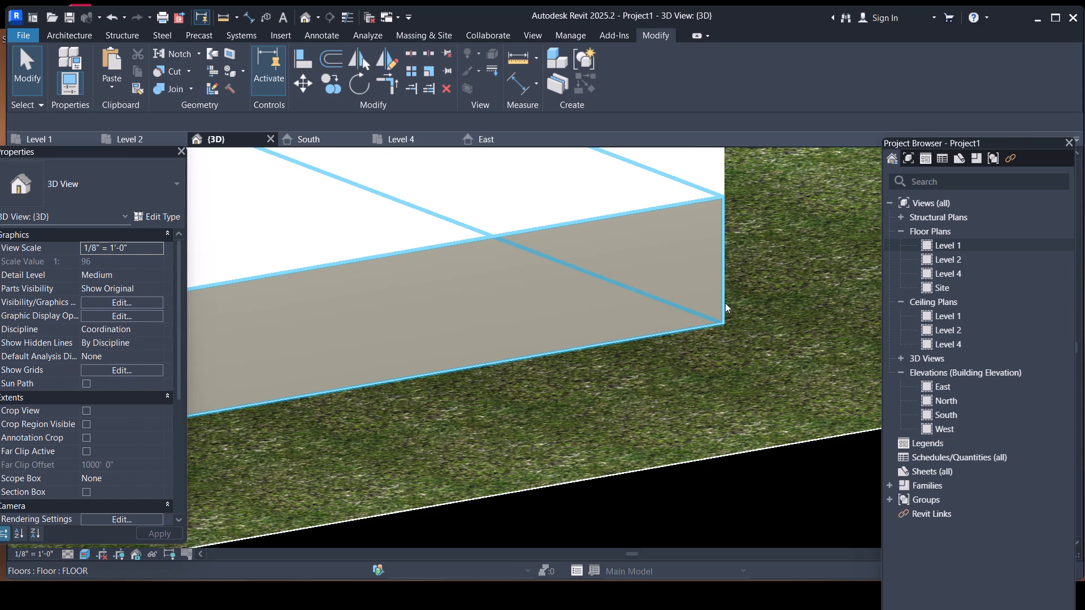
click(67, 42)
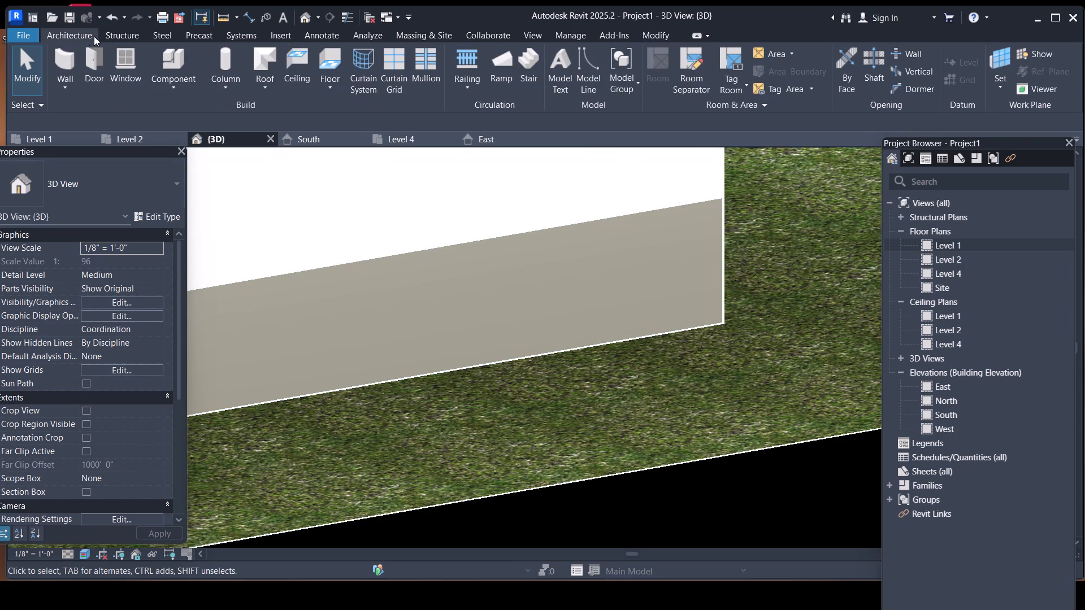
click(177, 84)
click(199, 145)
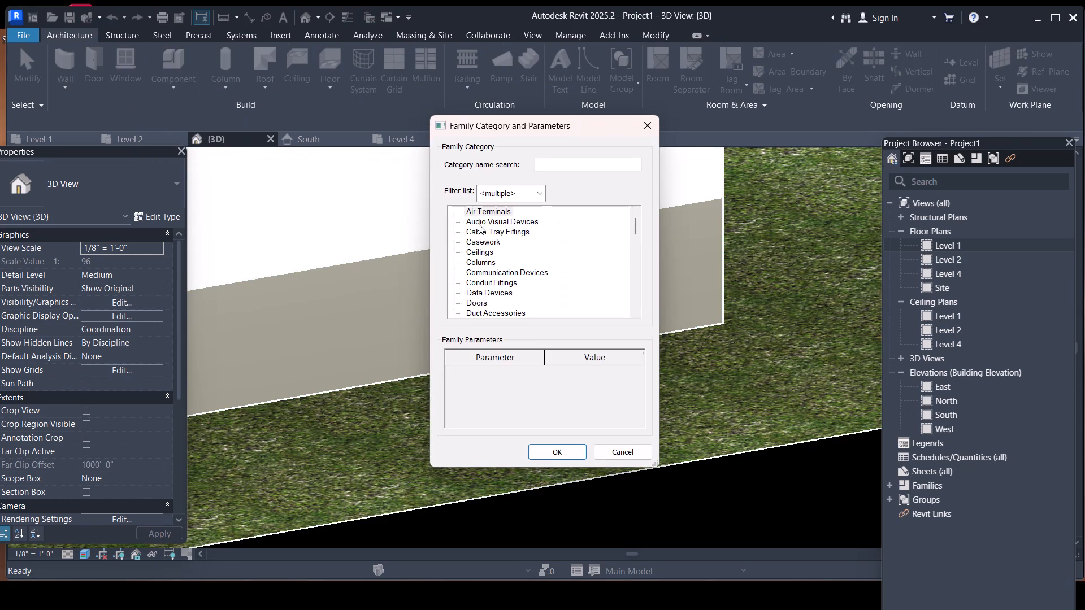
scroll(497, 290, down, 13)
click(504, 291)
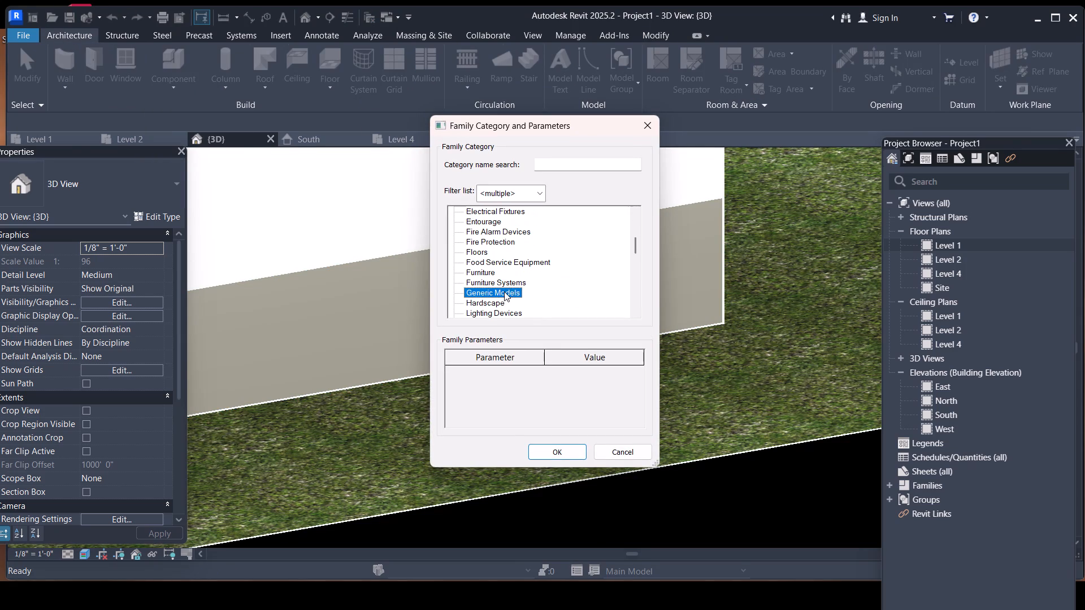
click(553, 451)
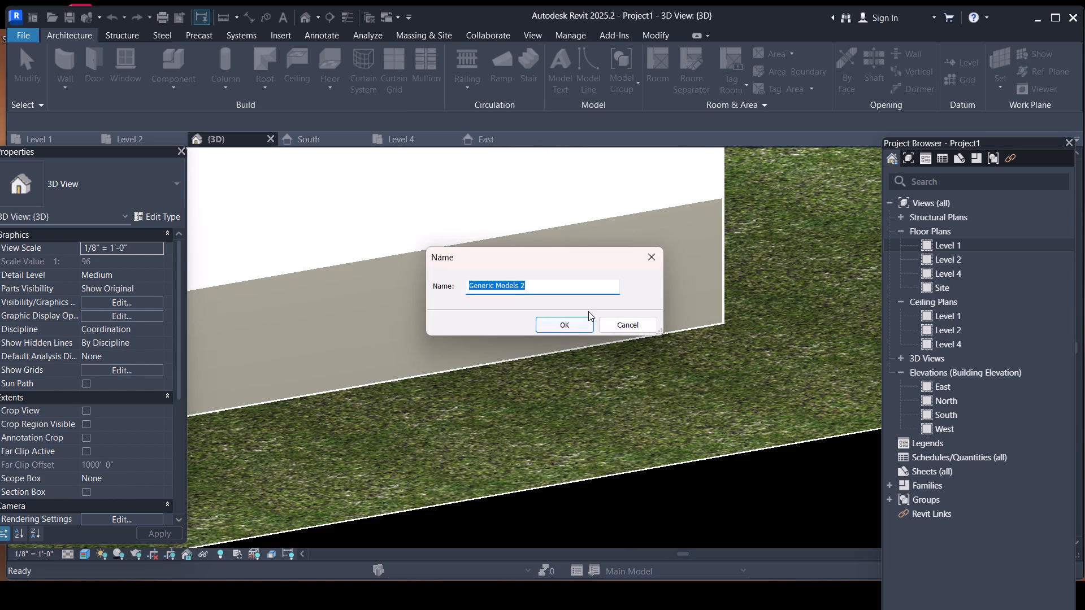
click(569, 321)
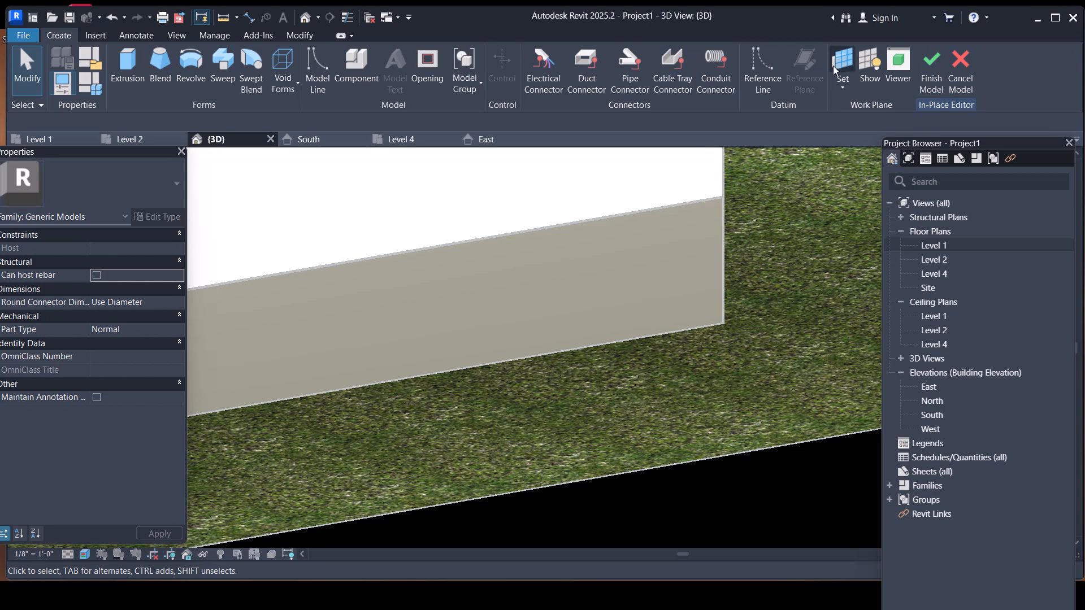
Start an extrusion and pick the floor slab's end face, at the house corner beyond the road strip, as its work plane.
click(122, 83)
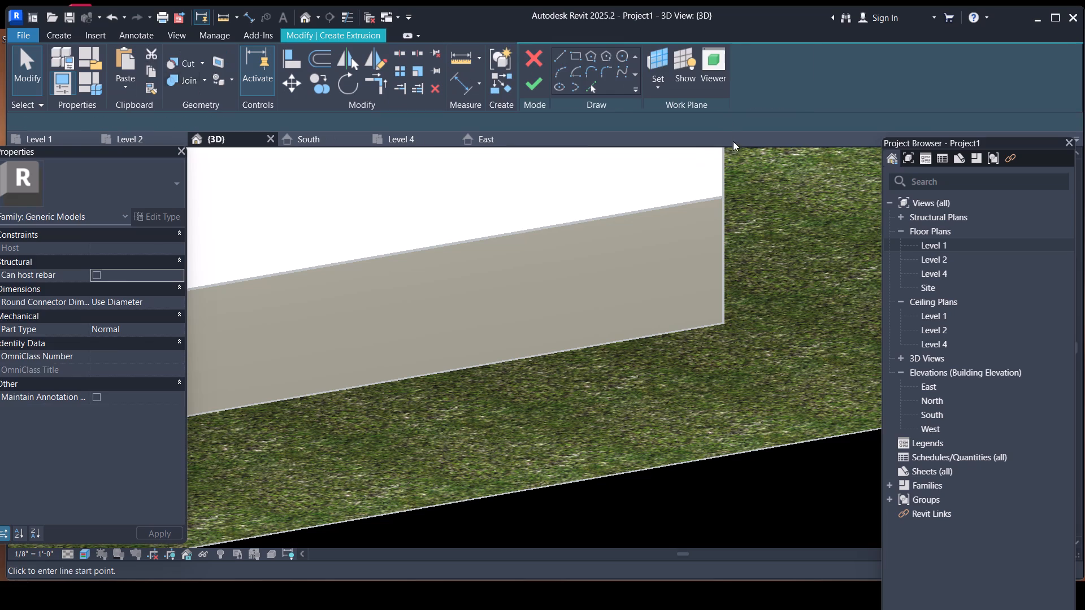
click(738, 76)
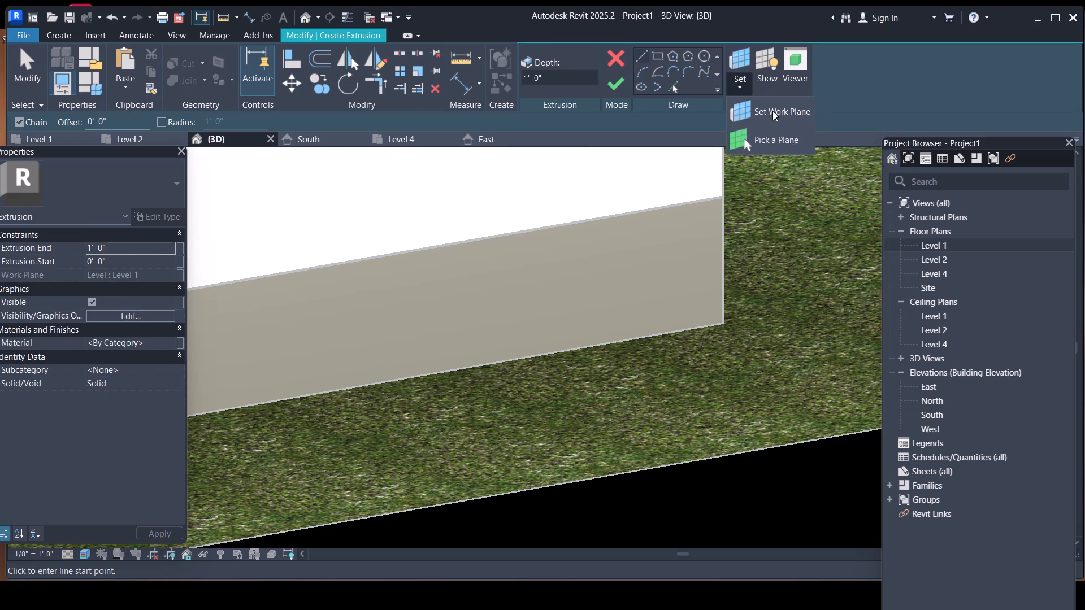
click(772, 111)
click(436, 315)
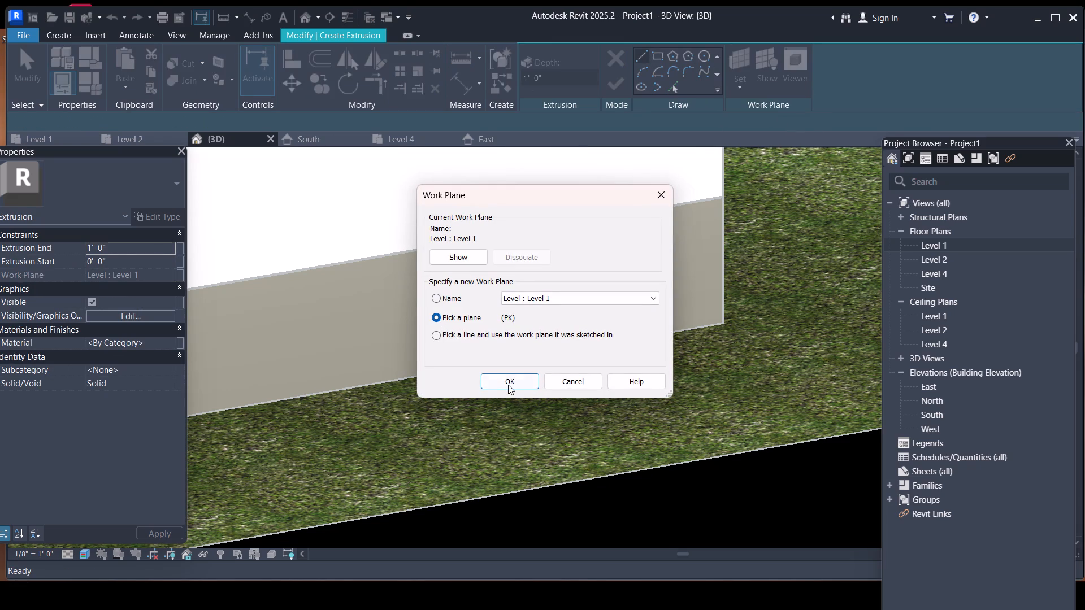
click(508, 384)
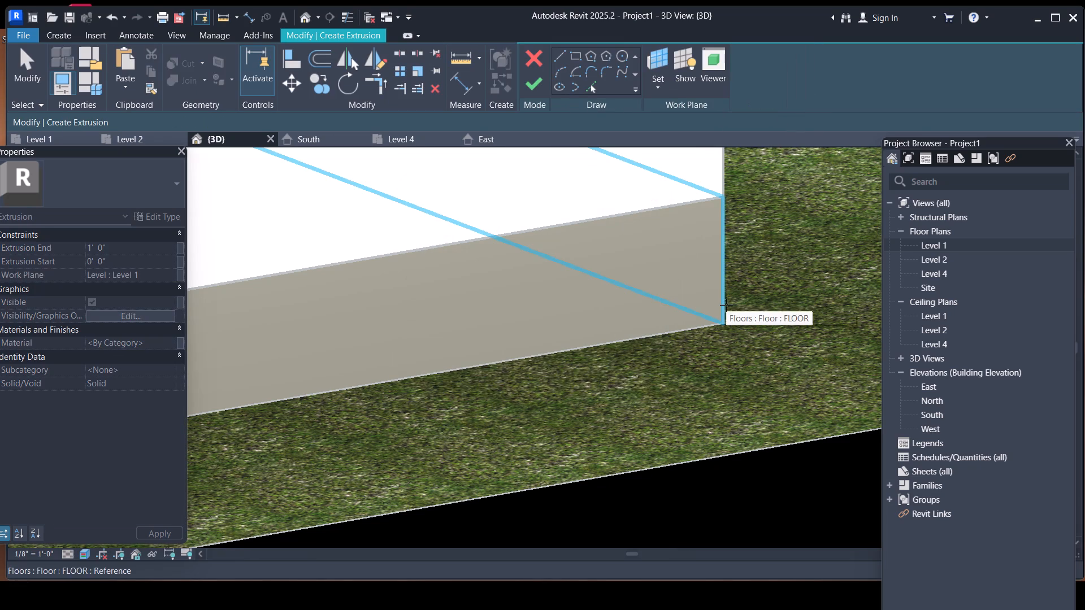
click(726, 305)
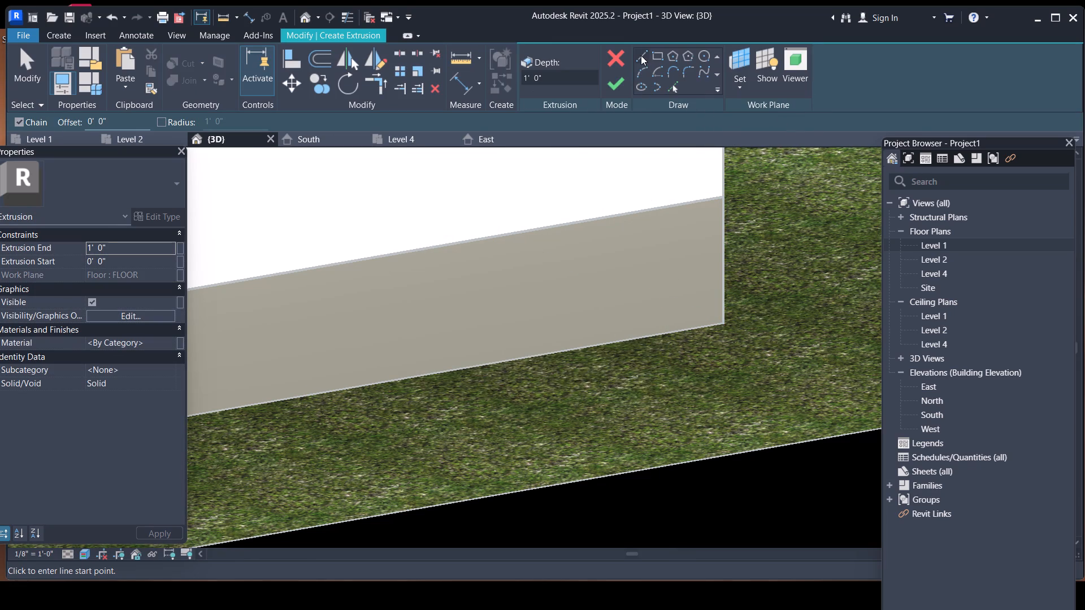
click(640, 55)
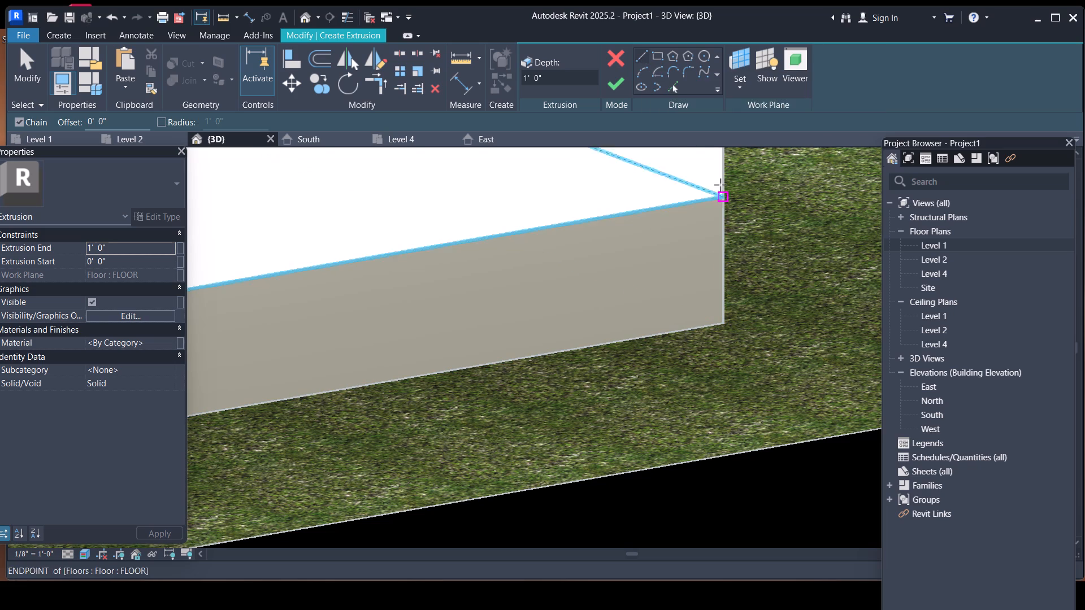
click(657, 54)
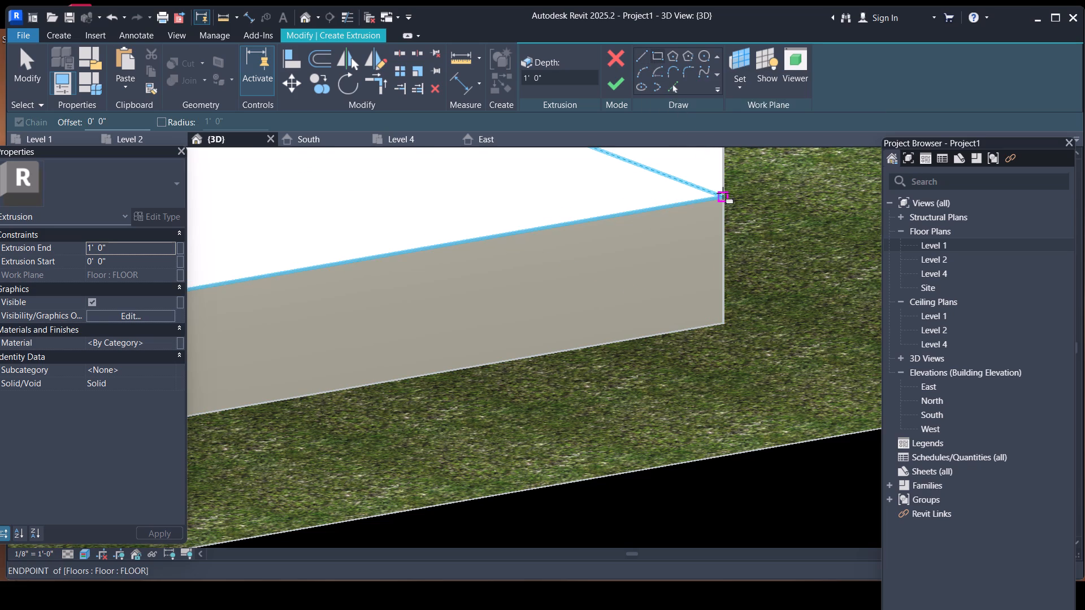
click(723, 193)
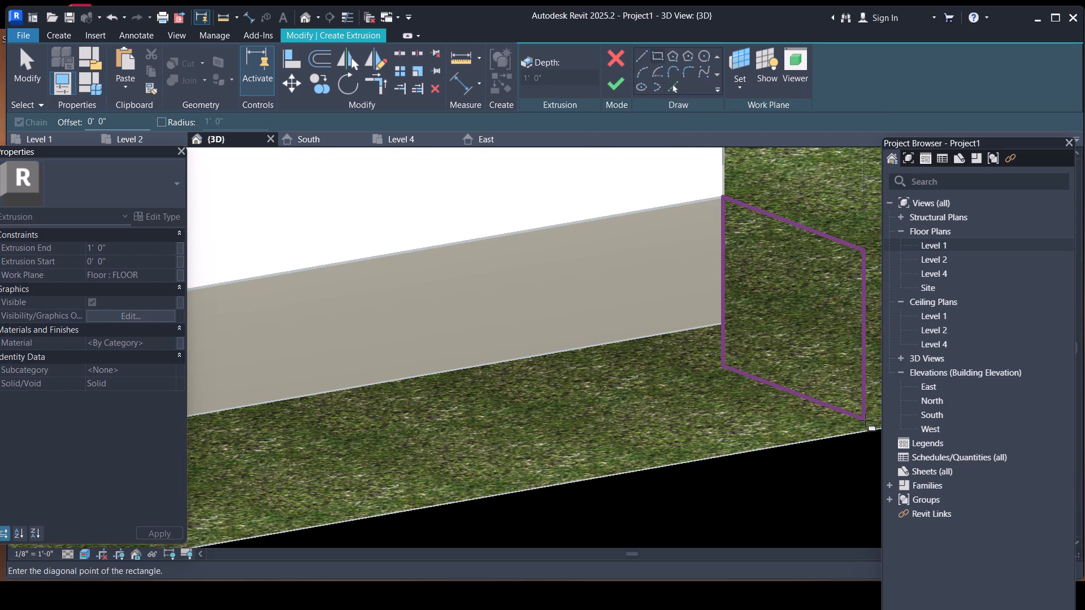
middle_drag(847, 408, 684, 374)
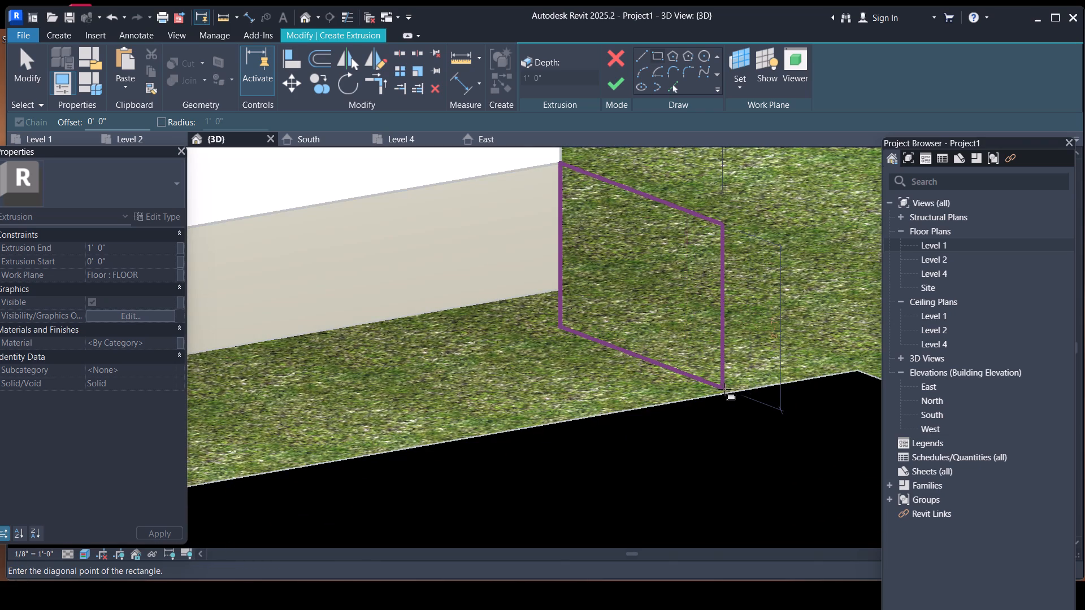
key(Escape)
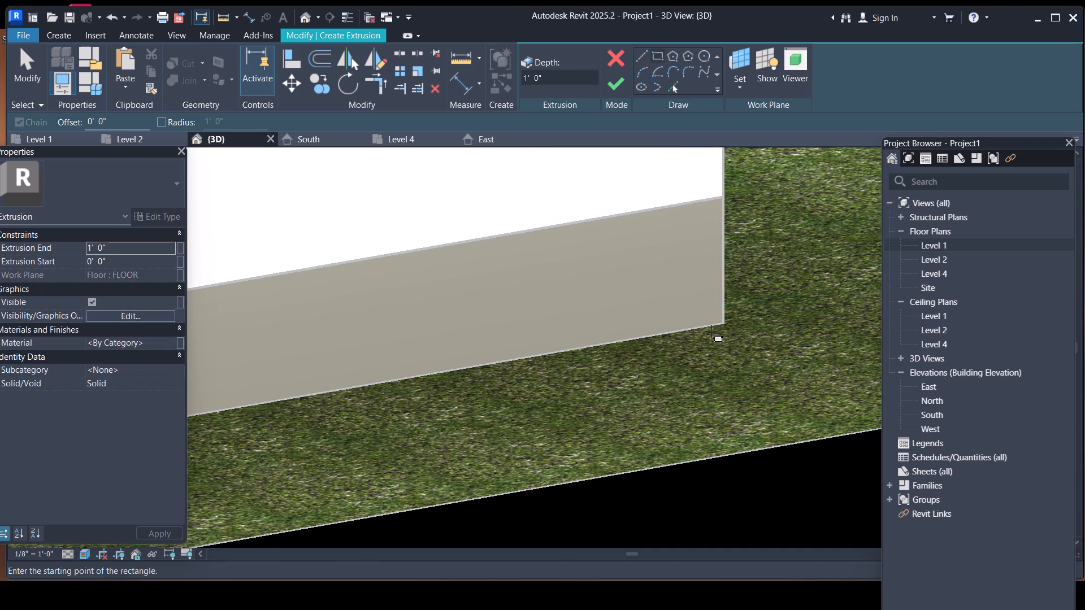
Sketch a rectangle about 8' 1" wide from the floor slab's top corner to the road strip's nearest top corner.
shift+middle_drag(722, 323, 585, 339)
scroll(560, 334, down, 5)
scroll(661, 283, down, 2)
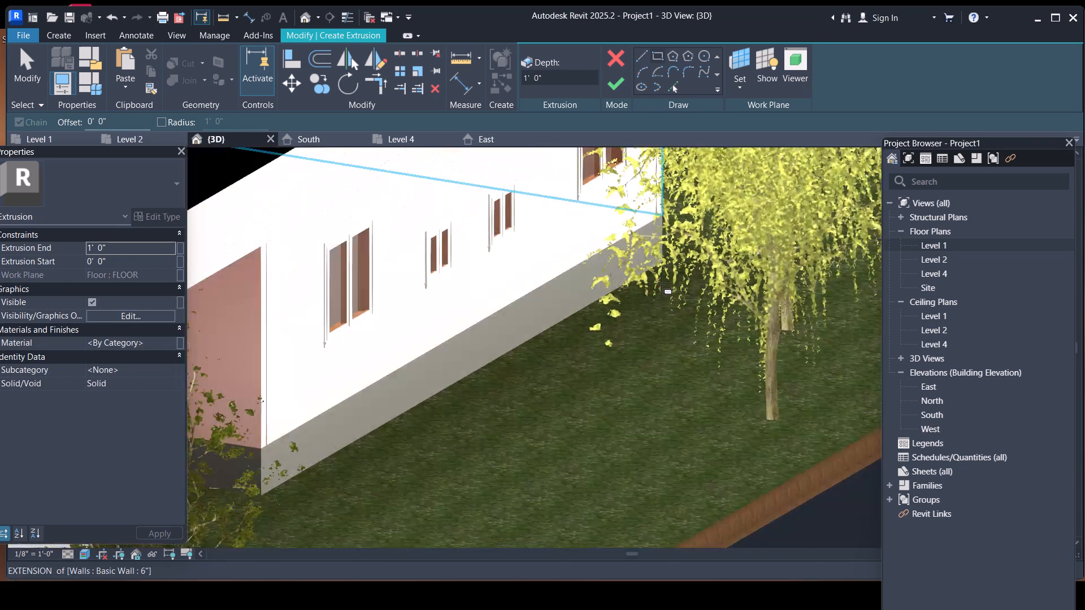
scroll(661, 284, down, 2)
middle_drag(399, 353, 999, 162)
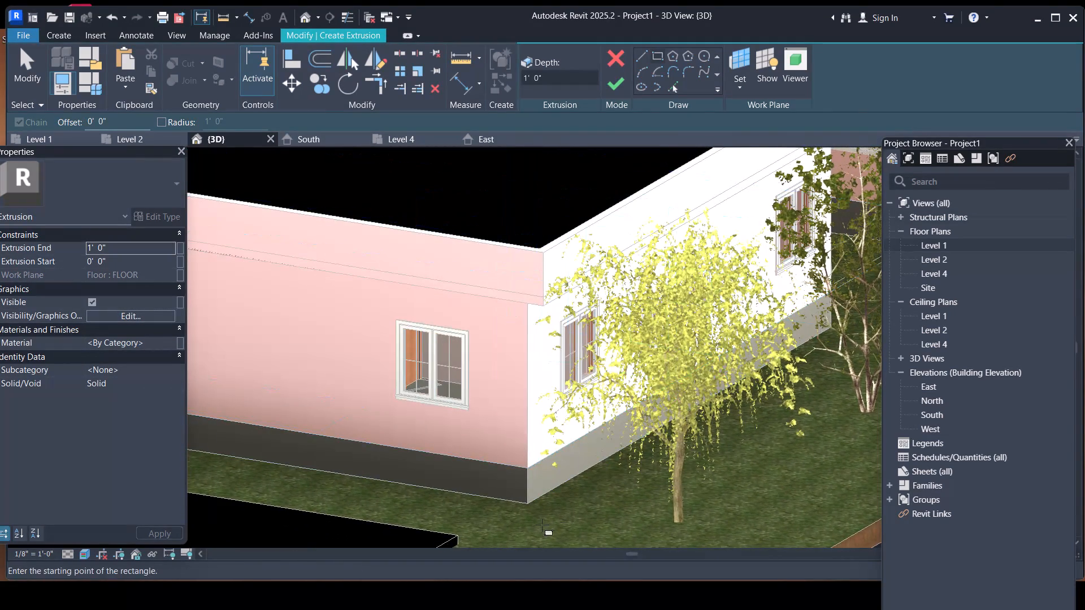
middle_drag(542, 521, 594, 329)
scroll(578, 301, up, 4)
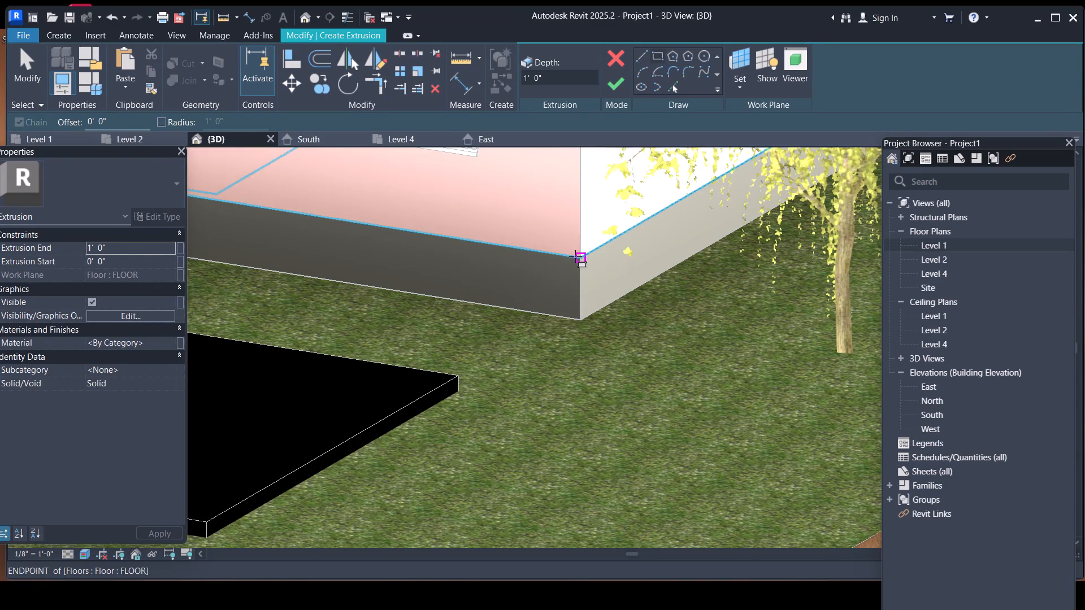
click(580, 256)
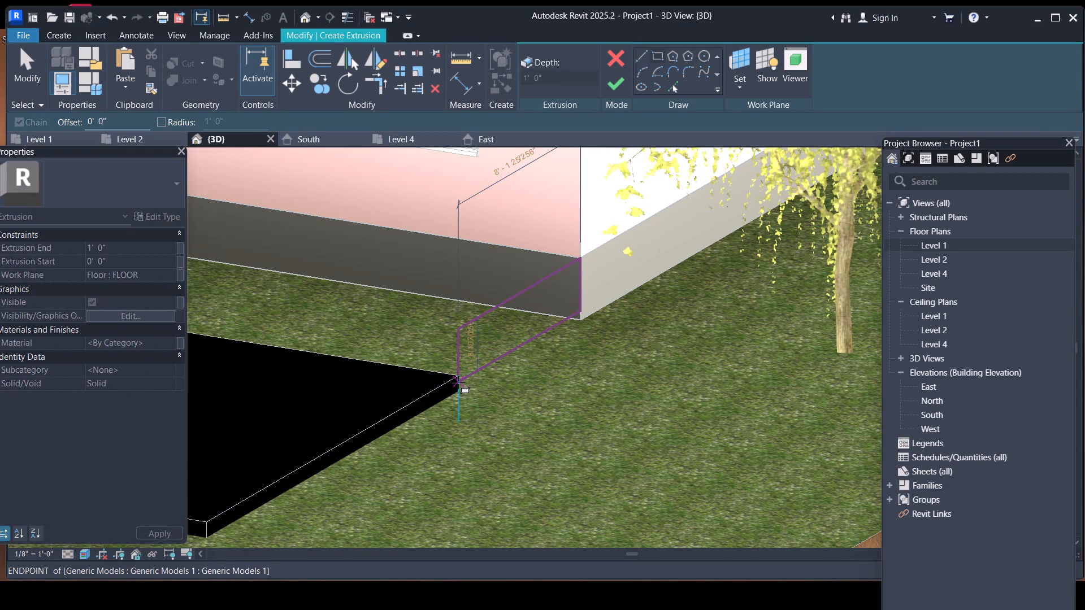
scroll(463, 385, up, 5)
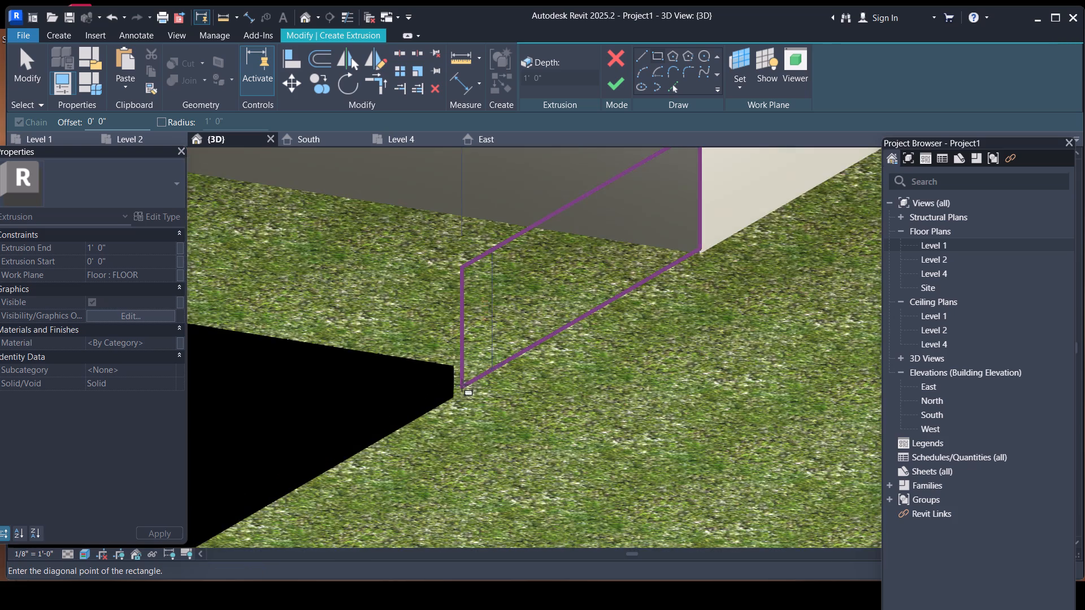
scroll(462, 385, up, 3)
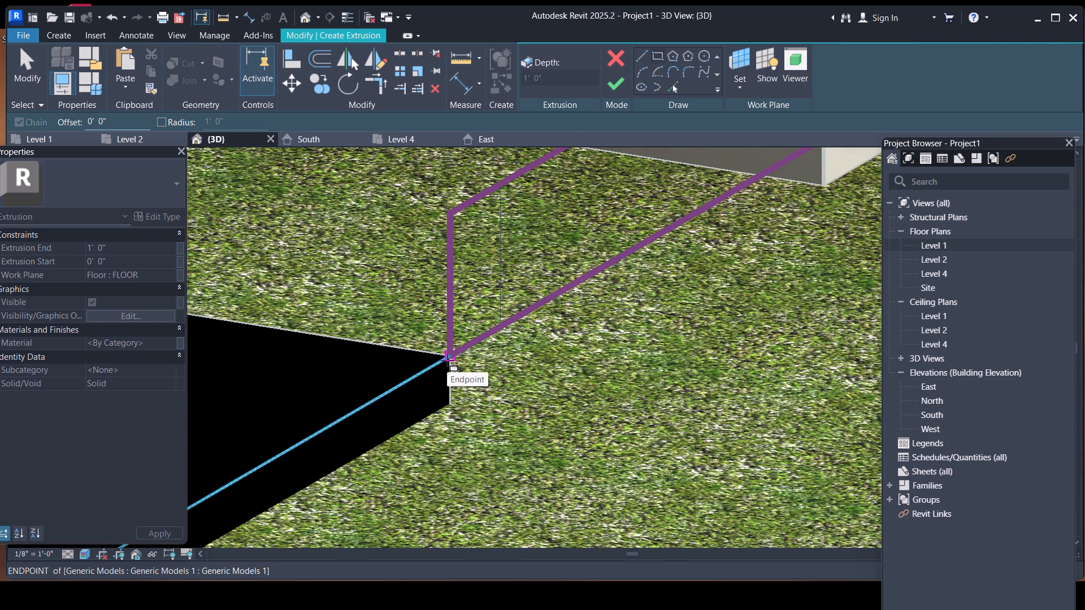
click(447, 360)
scroll(483, 379, down, 8)
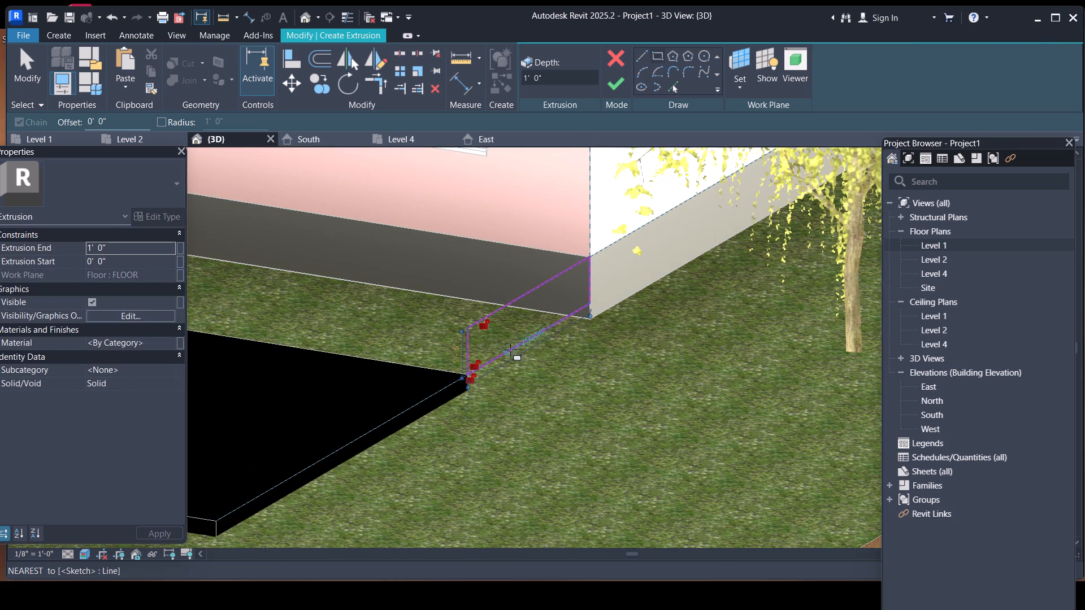
Draw a sloping line from the rectangle's corner at the road strip up to the floor slab's top corner.
click(642, 58)
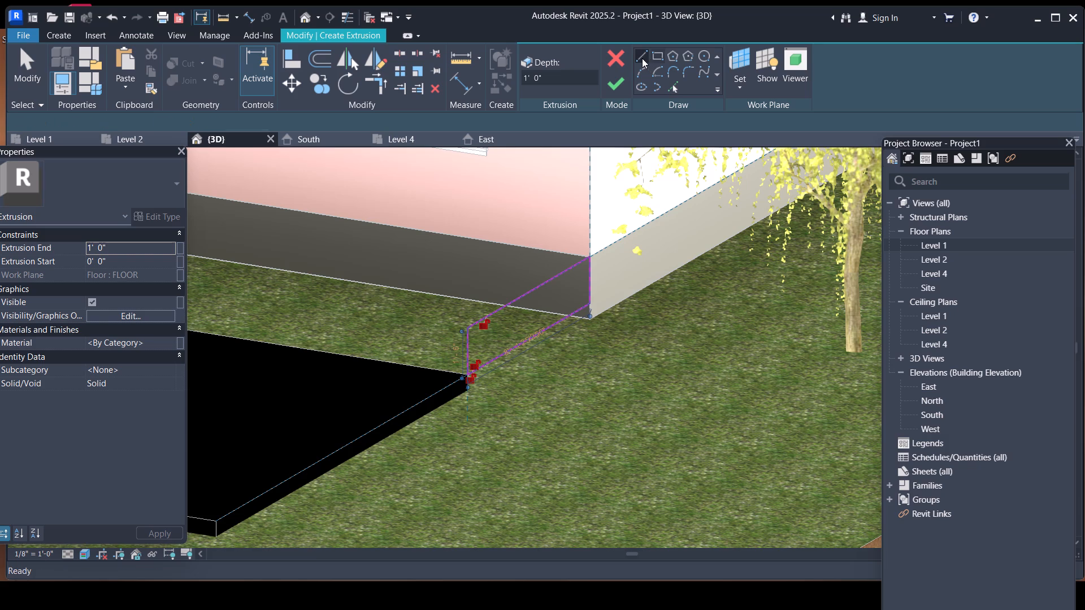
scroll(460, 363, up, 9)
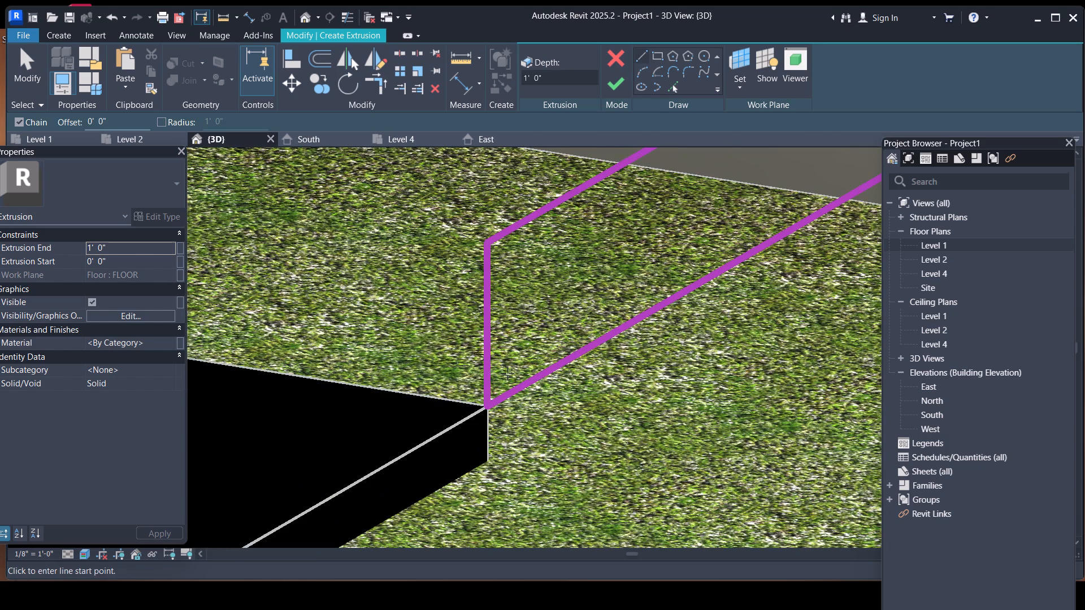
click(642, 57)
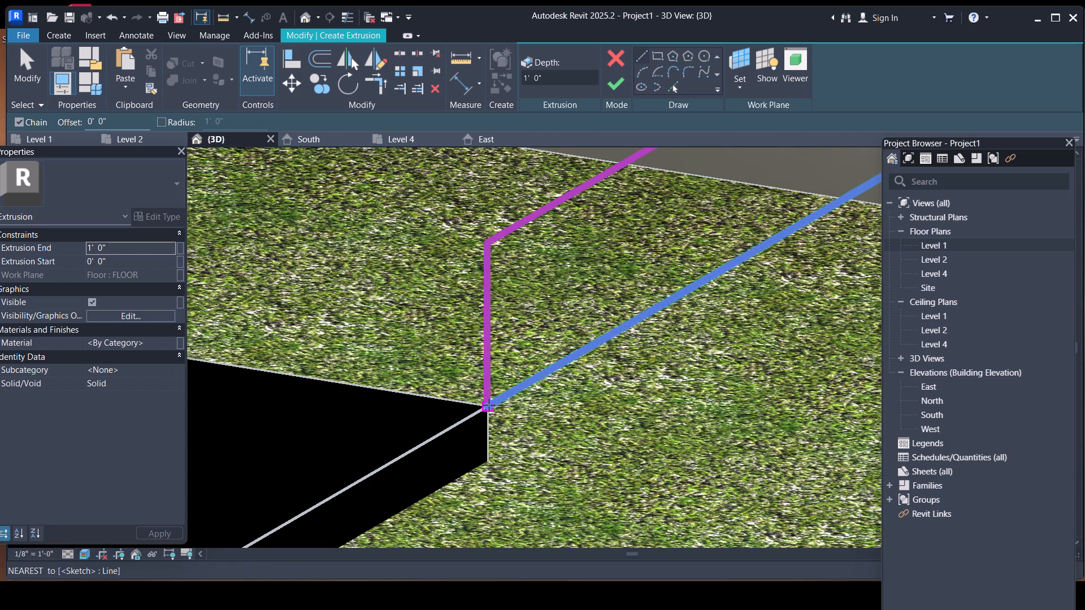
drag(489, 405, 493, 396)
scroll(604, 280, down, 4)
middle_drag(611, 274, 496, 424)
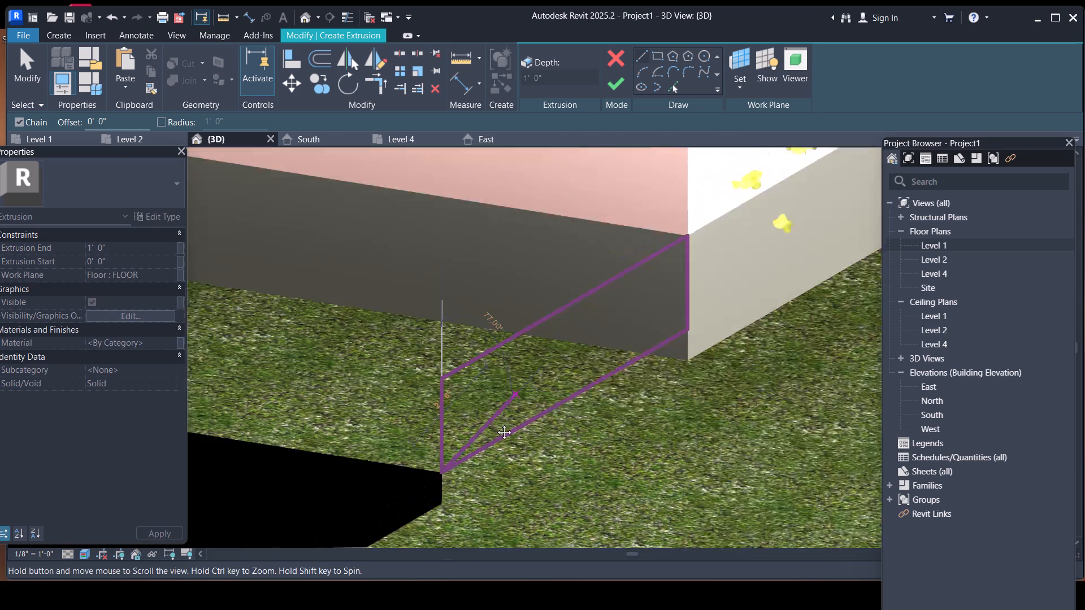
middle_drag(496, 424, 488, 434)
scroll(644, 285, up, 3)
click(667, 270)
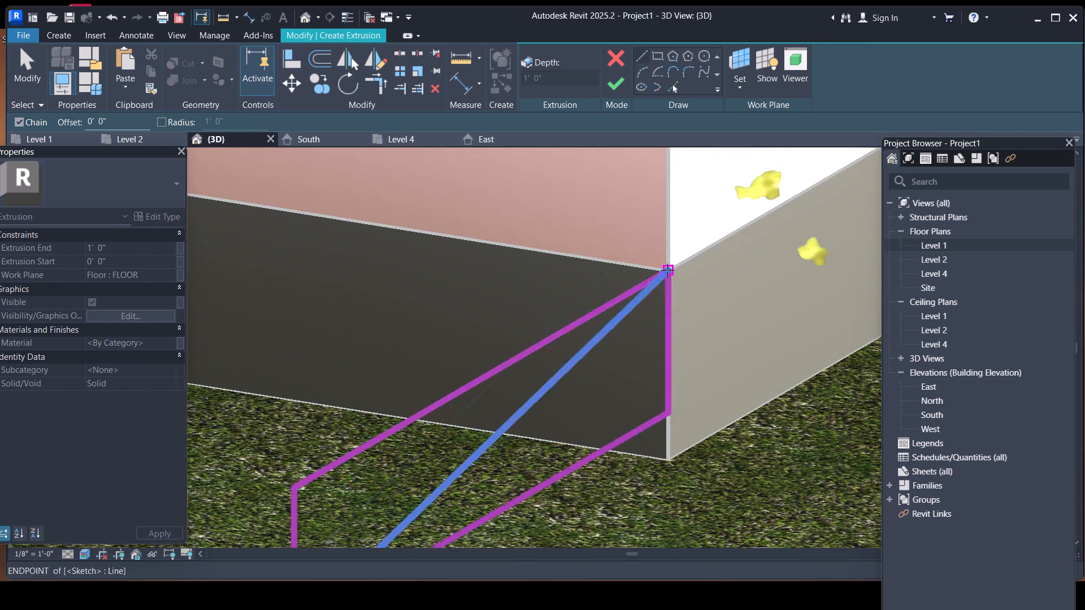
key(Escape)
key(Escape)
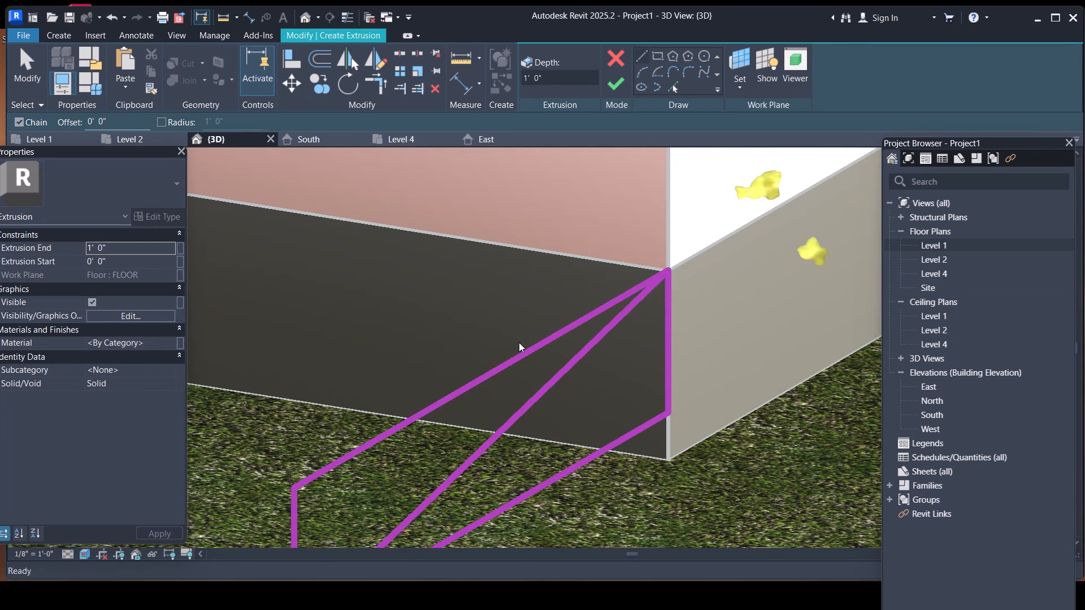
Delete the rectangle's top edge and road-side vertical edge, leaving a triangular ramp profile, and finish the extrusion sketch.
click(521, 354)
key(Delete)
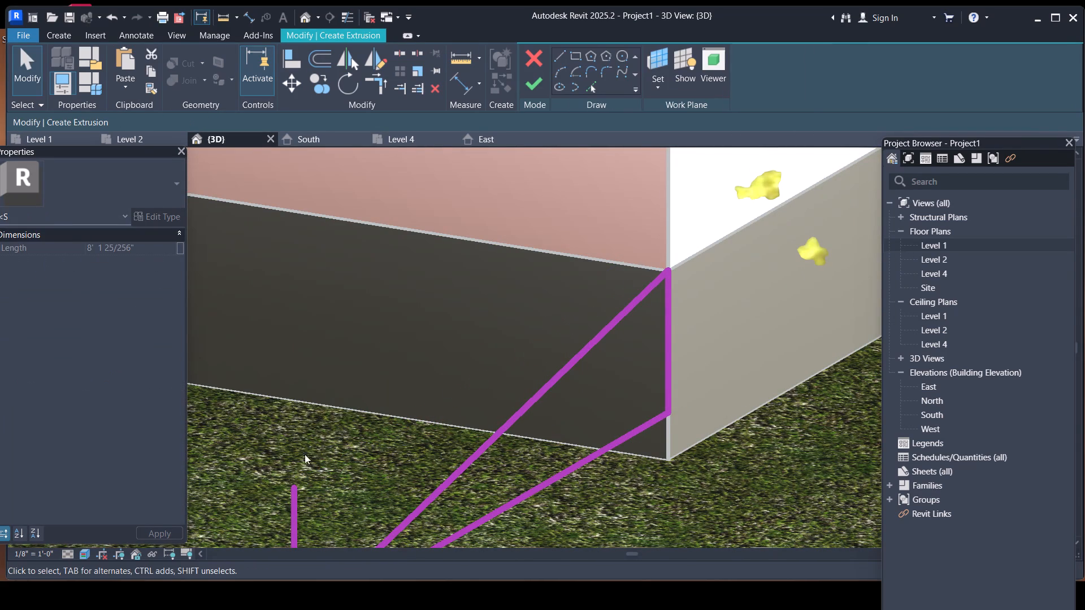
click(293, 498)
key(Delete)
scroll(536, 303, down, 2)
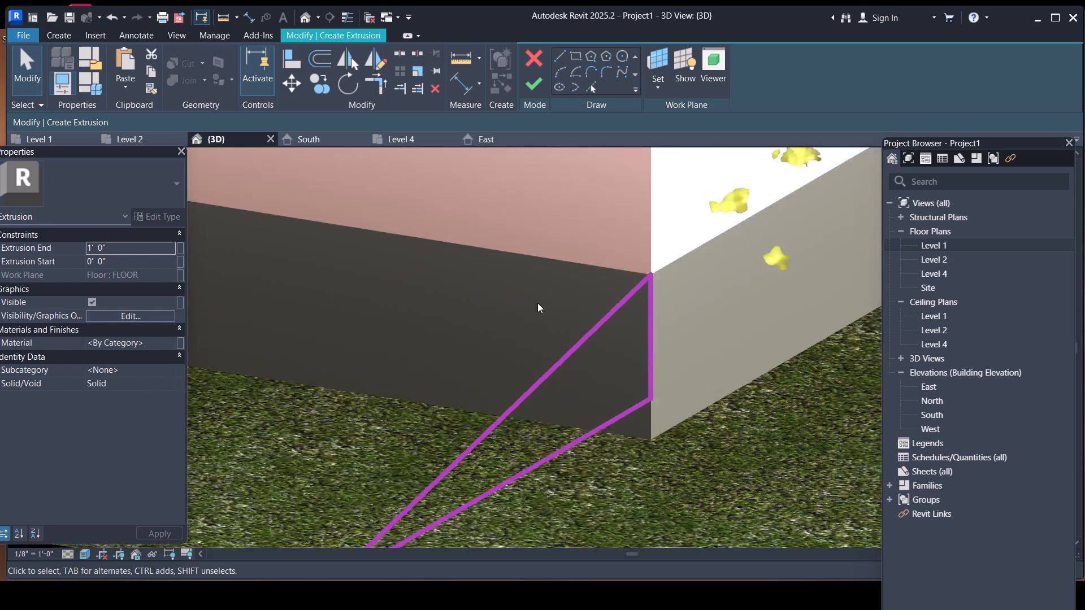
scroll(537, 303, down, 5)
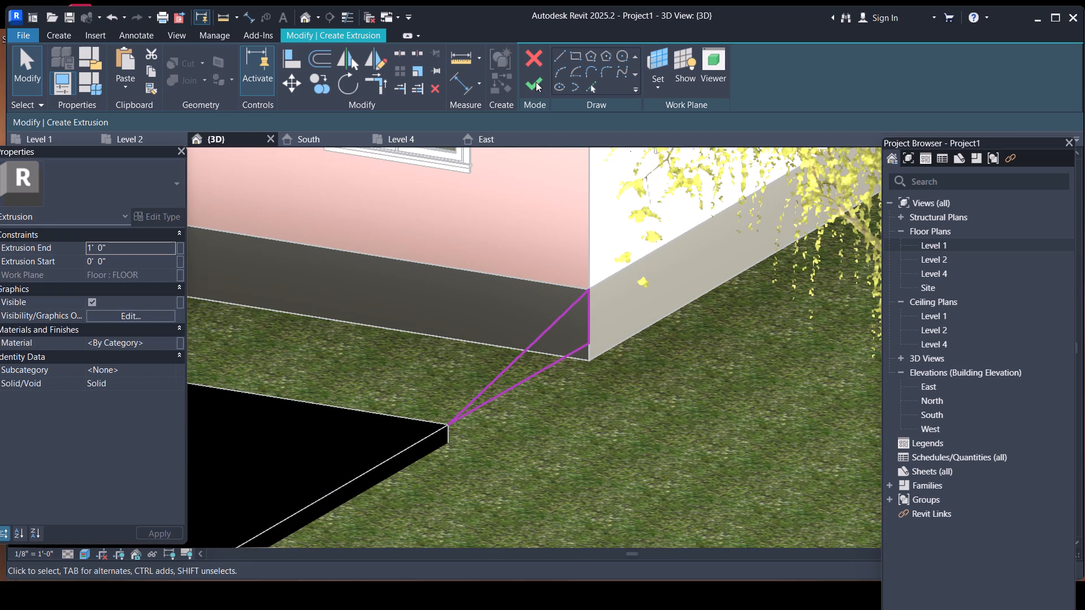
click(536, 82)
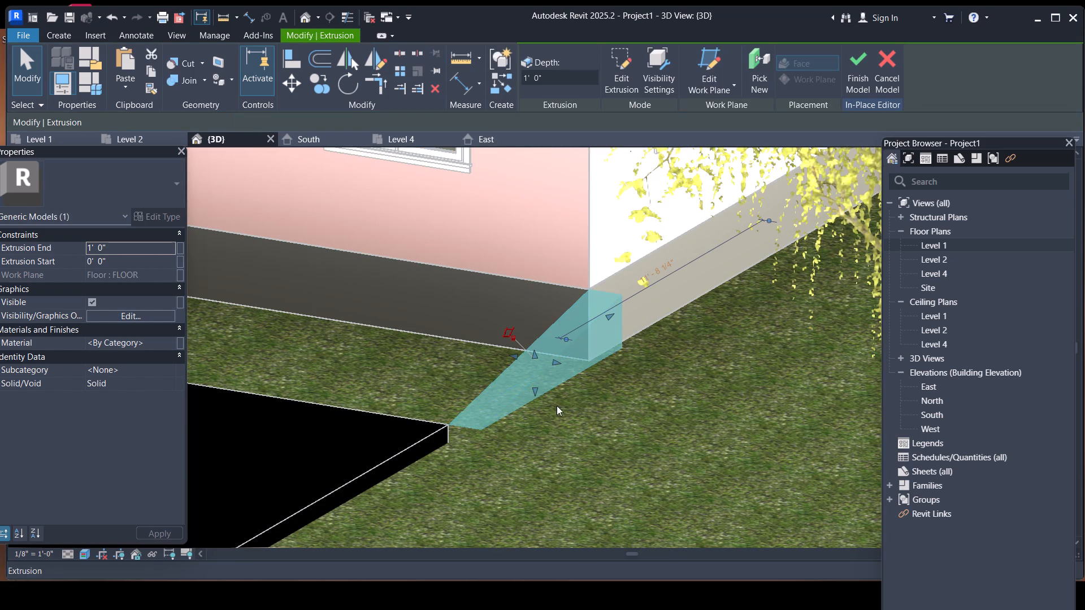
Stretch the ramp extrusion along the house front to the opposite corner, to a depth of about 89' 8".
shift+middle_drag(581, 416, 768, 394)
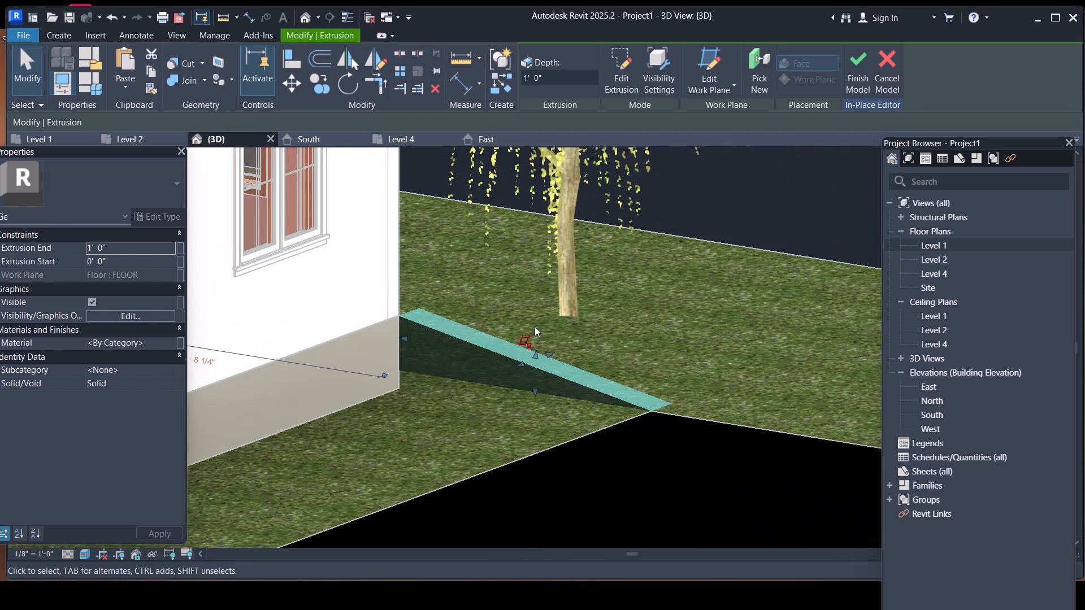
drag(520, 363, 284, 465)
scroll(439, 377, down, 5)
scroll(534, 324, up, 1)
scroll(539, 321, down, 5)
middle_drag(553, 377, 782, 281)
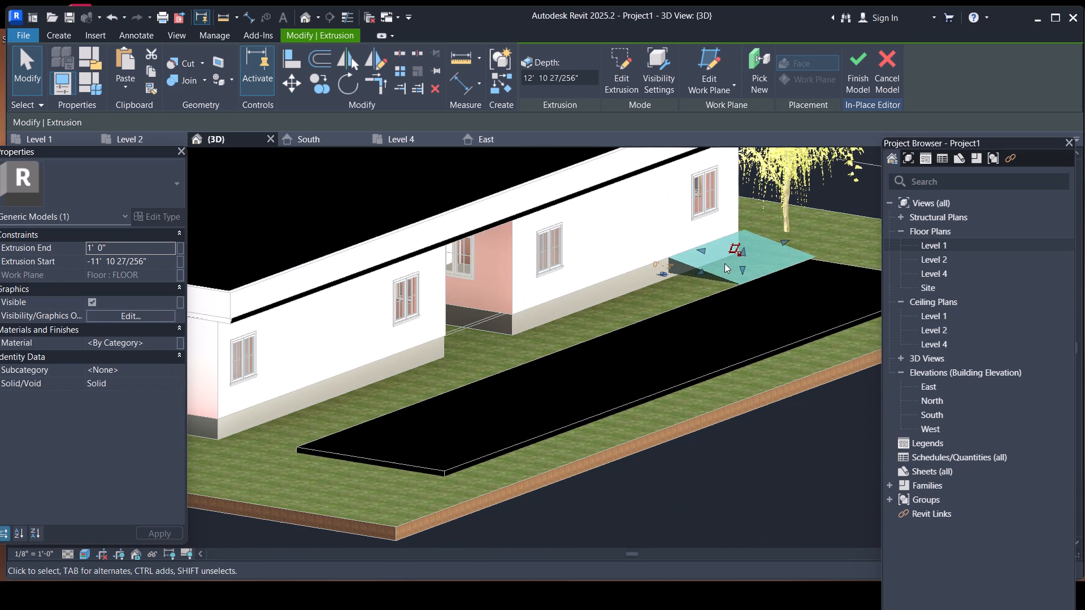
drag(700, 271, 246, 425)
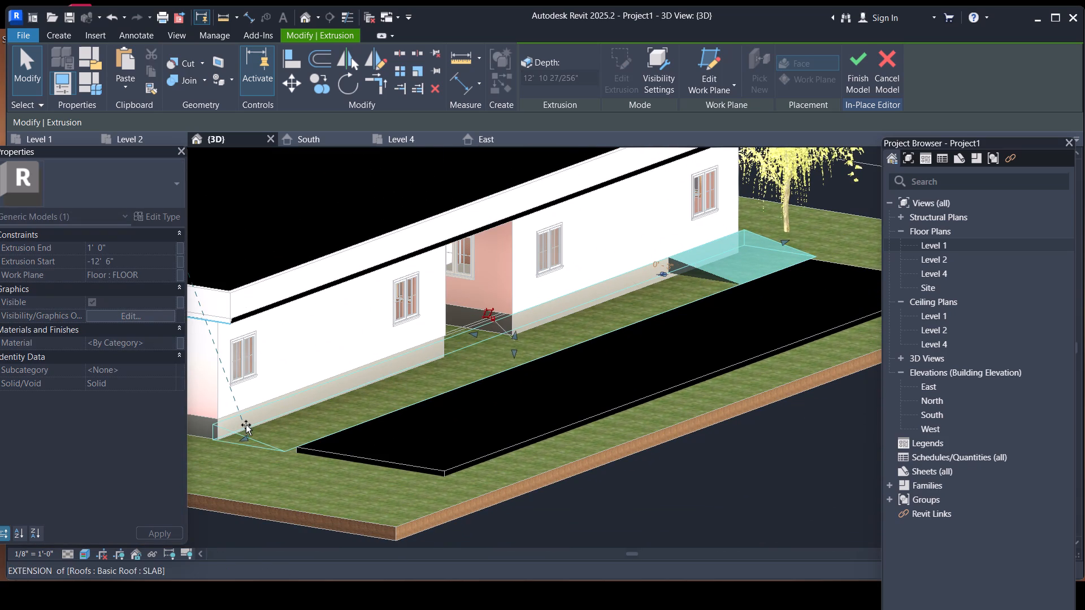
drag(246, 425, 250, 421)
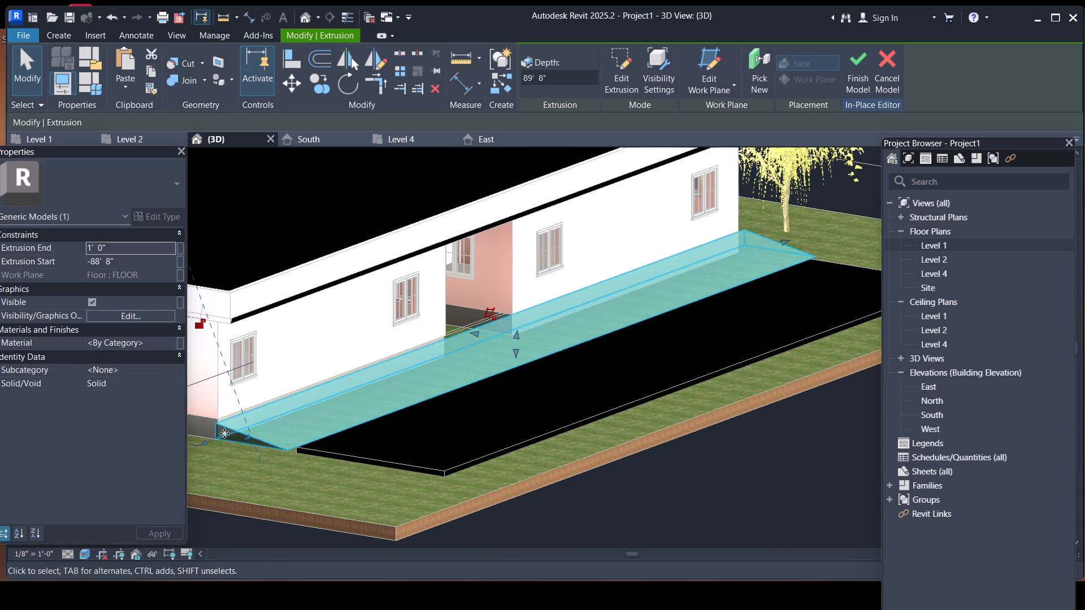
Fine-tune the ramp's stretched end at the pink-walled house corner to an extrusion start of about -88' 3".
scroll(219, 432, up, 10)
drag(345, 453, 362, 448)
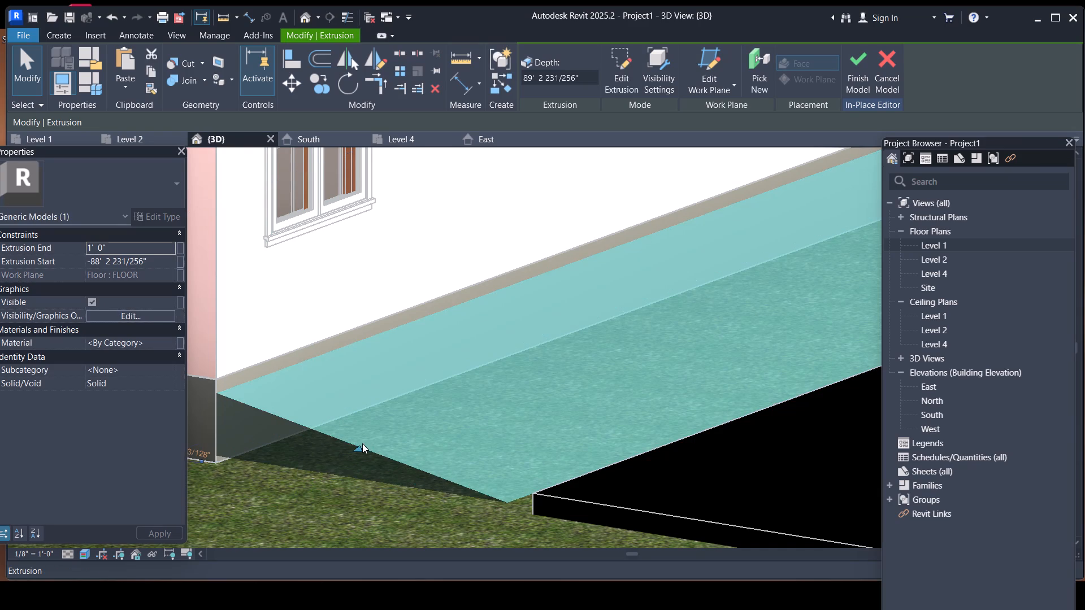
scroll(346, 439, down, 3)
scroll(323, 432, up, 4)
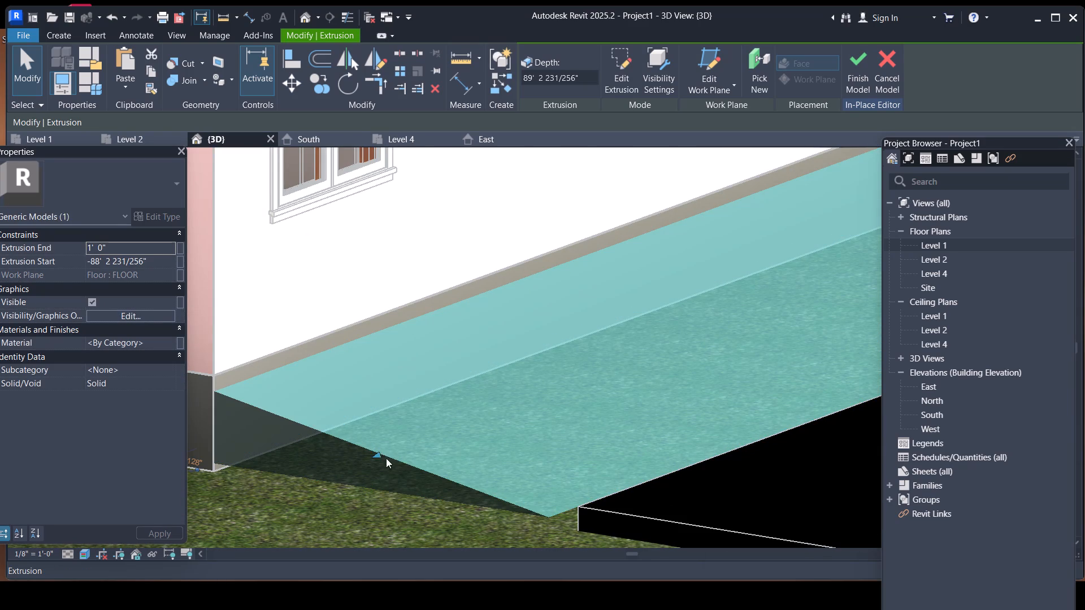
click(376, 451)
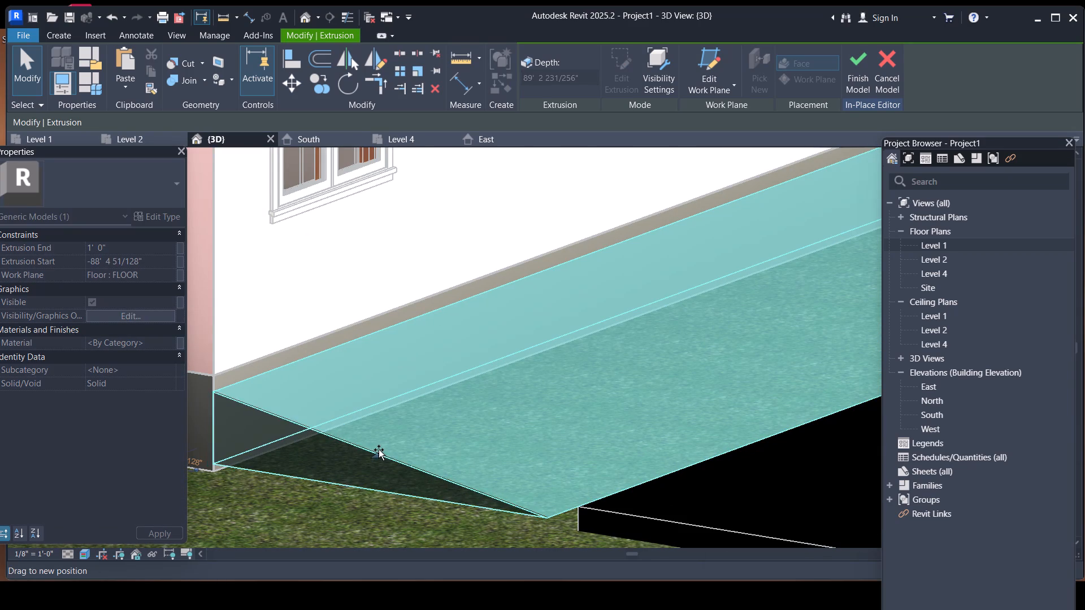
scroll(370, 446, down, 7)
scroll(544, 364, down, 2)
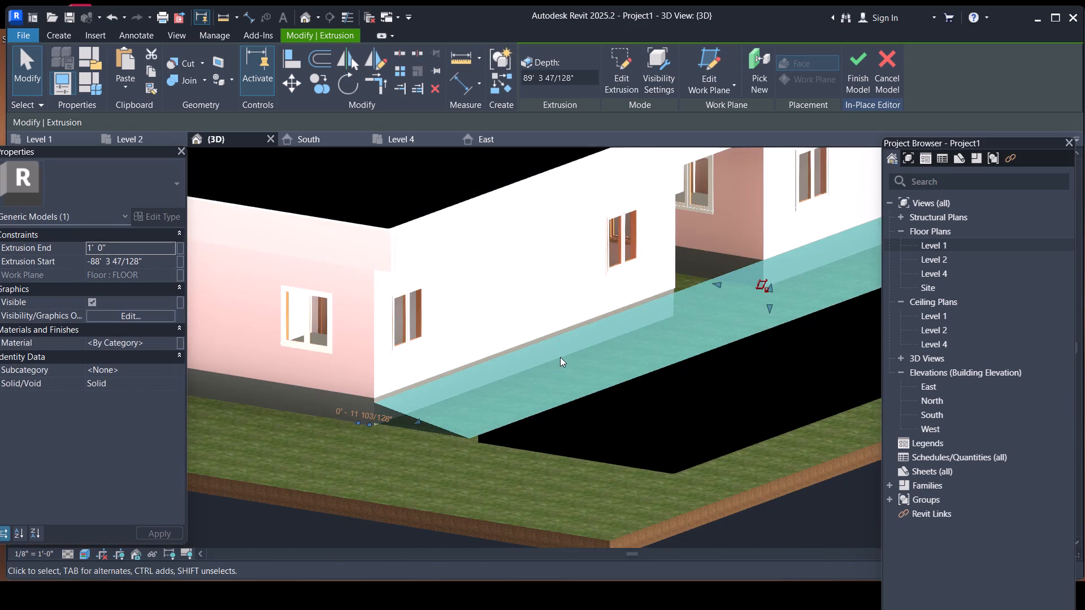
Pull the ramp's other end back flush with the house corner near the yellow tree, at an extrusion end of 0' 0".
scroll(561, 356, down, 3)
middle_drag(744, 341, 589, 359)
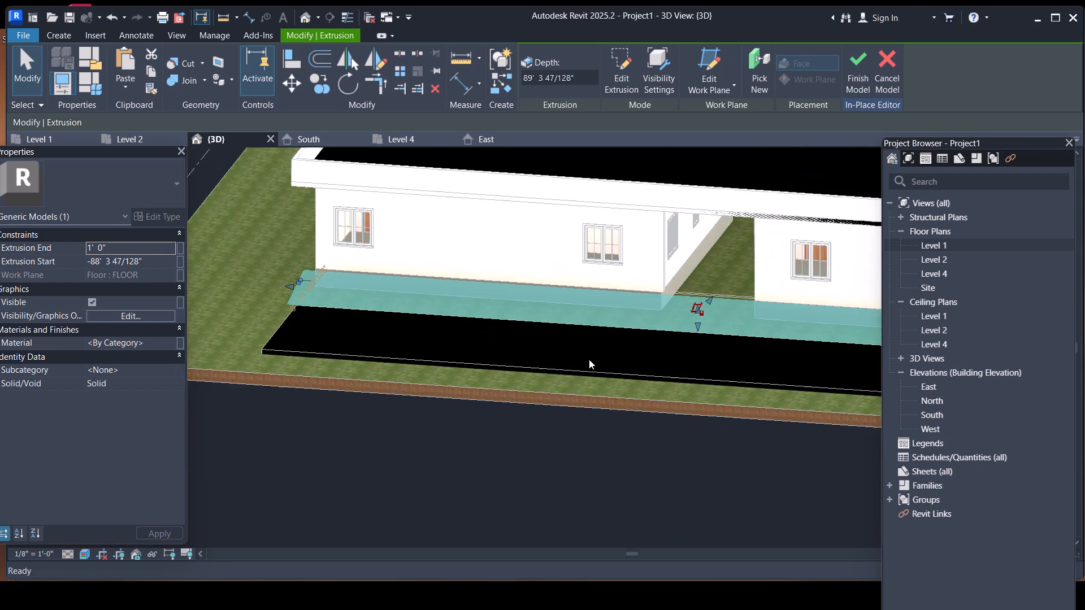
scroll(693, 347, down, 3)
middle_drag(721, 337, 396, 302)
scroll(558, 300, up, 4)
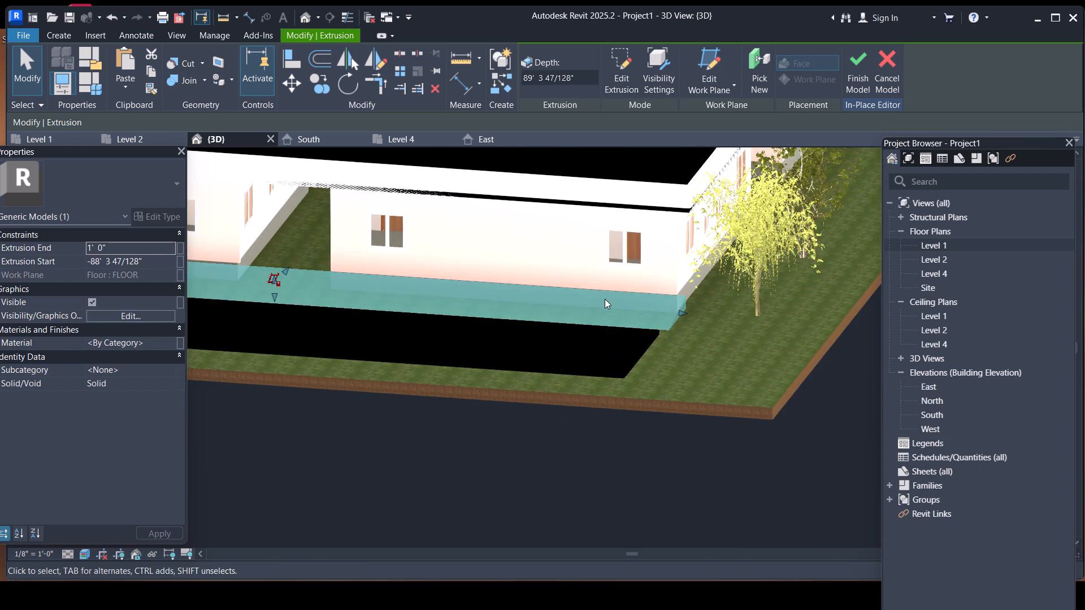
scroll(613, 298, up, 5)
drag(779, 331, 775, 331)
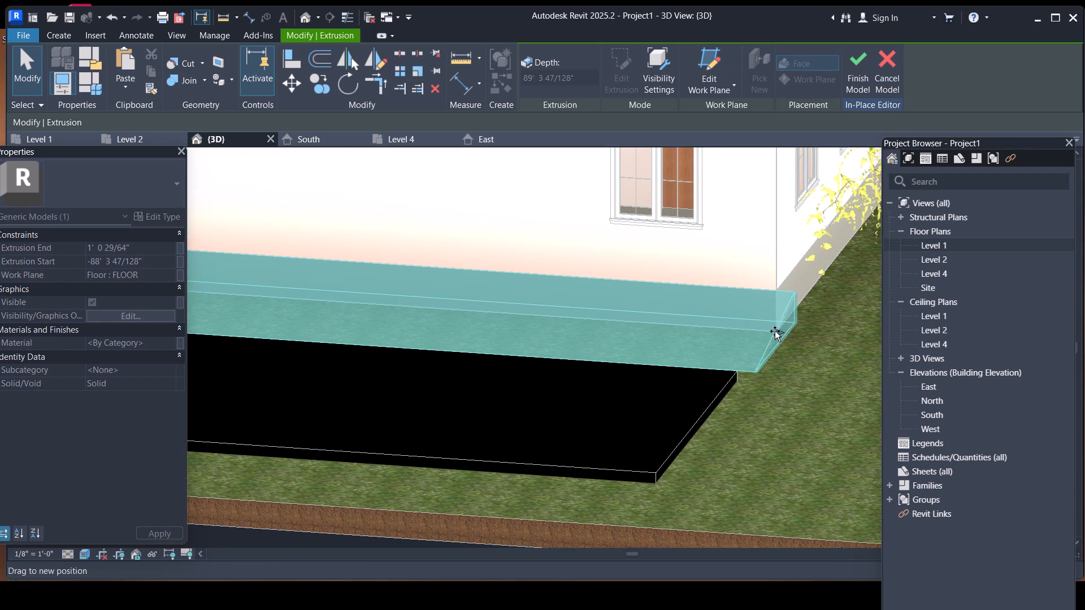
drag(775, 331, 762, 329)
scroll(795, 335, down, 4)
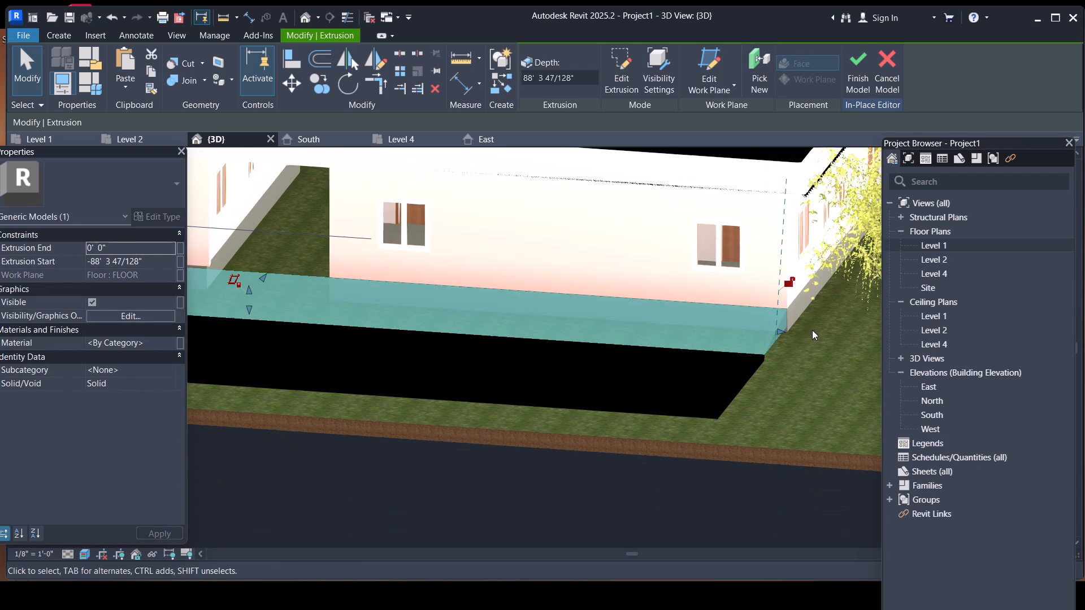
scroll(778, 326, up, 8)
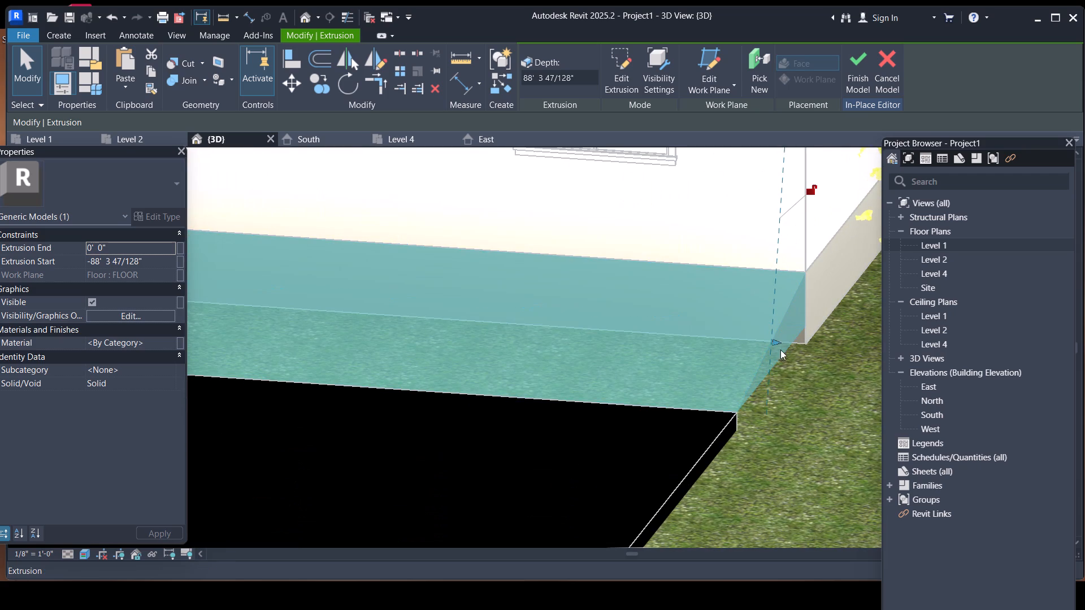
click(772, 341)
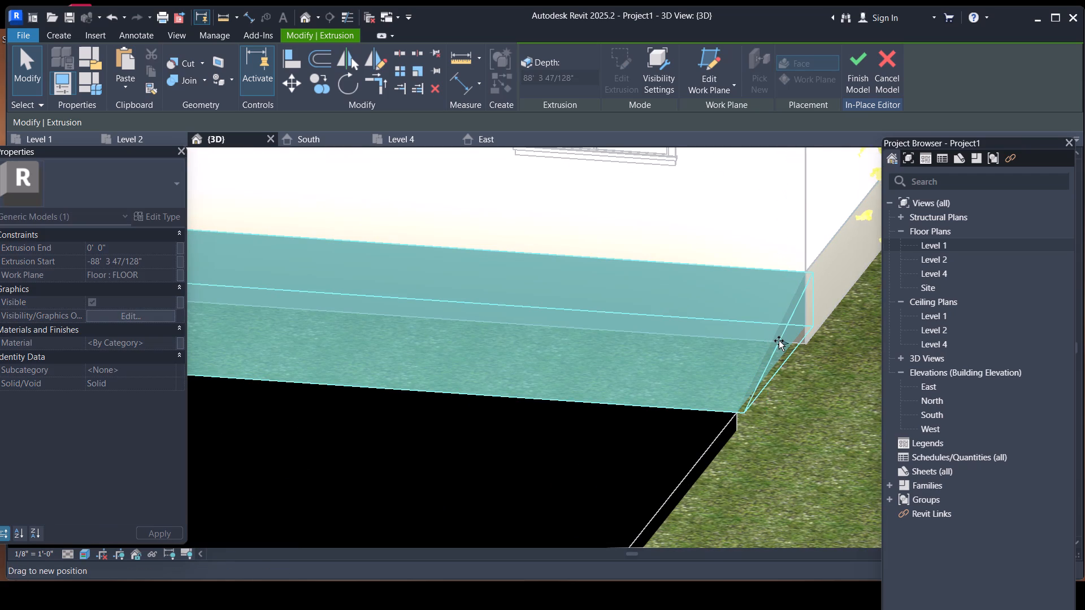
scroll(780, 356, down, 2)
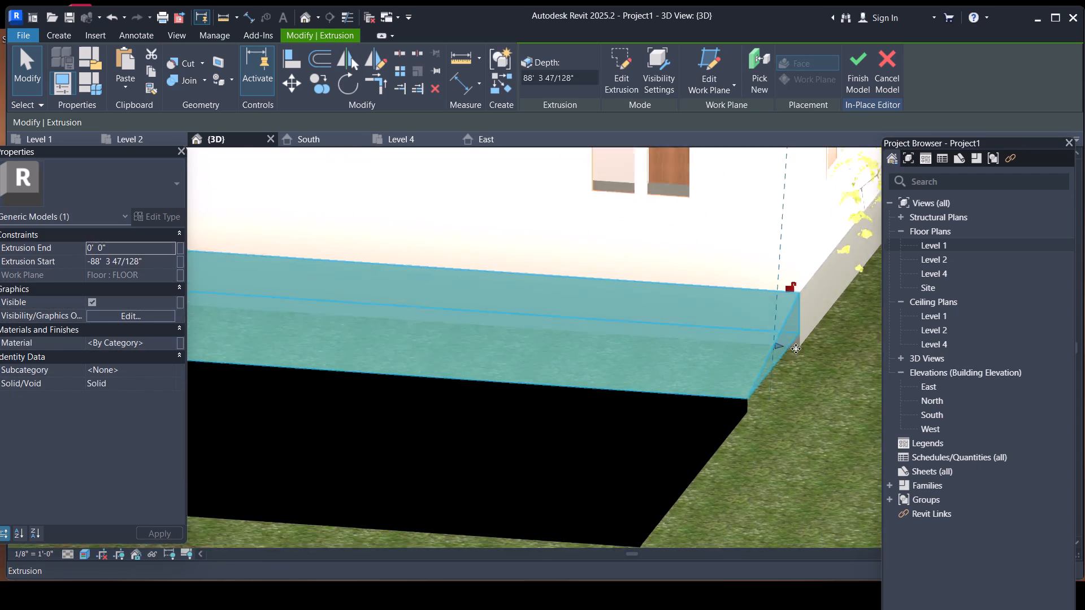
scroll(796, 348, down, 7)
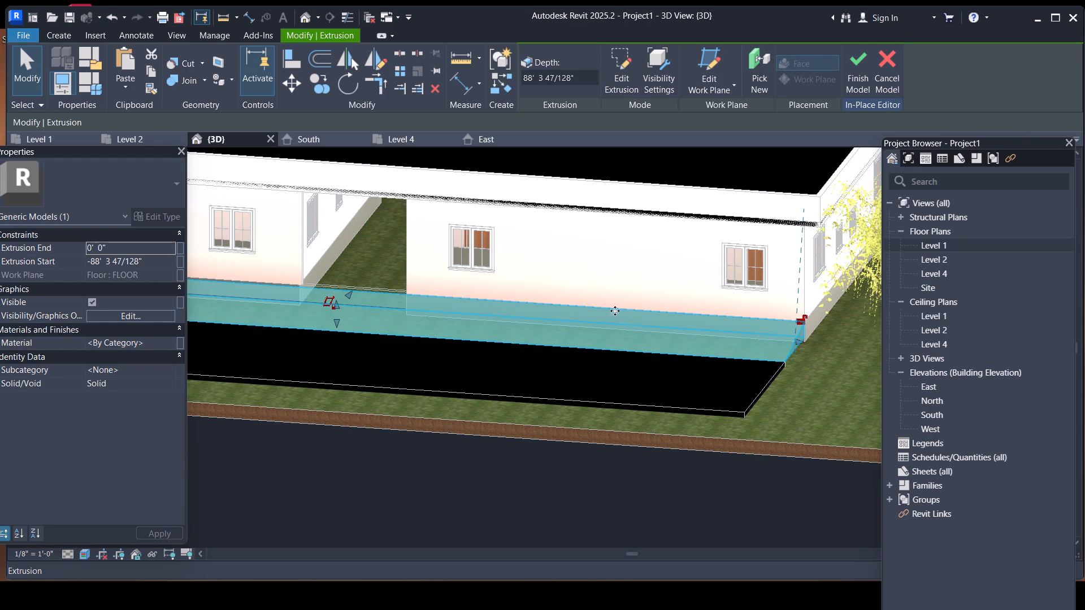
scroll(628, 313, down, 4)
scroll(736, 341, up, 10)
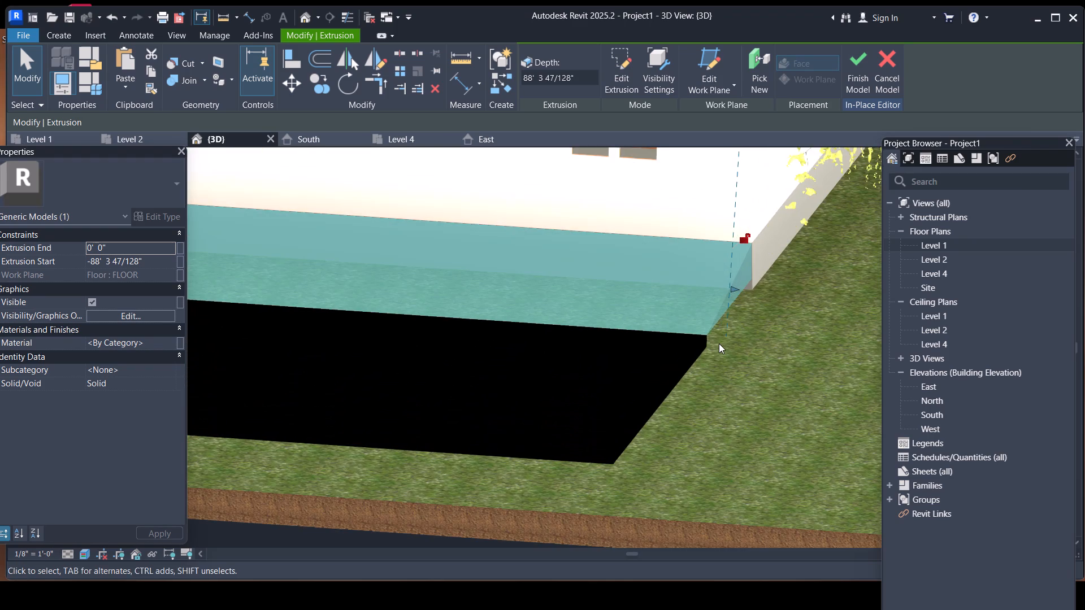
scroll(719, 343, up, 2)
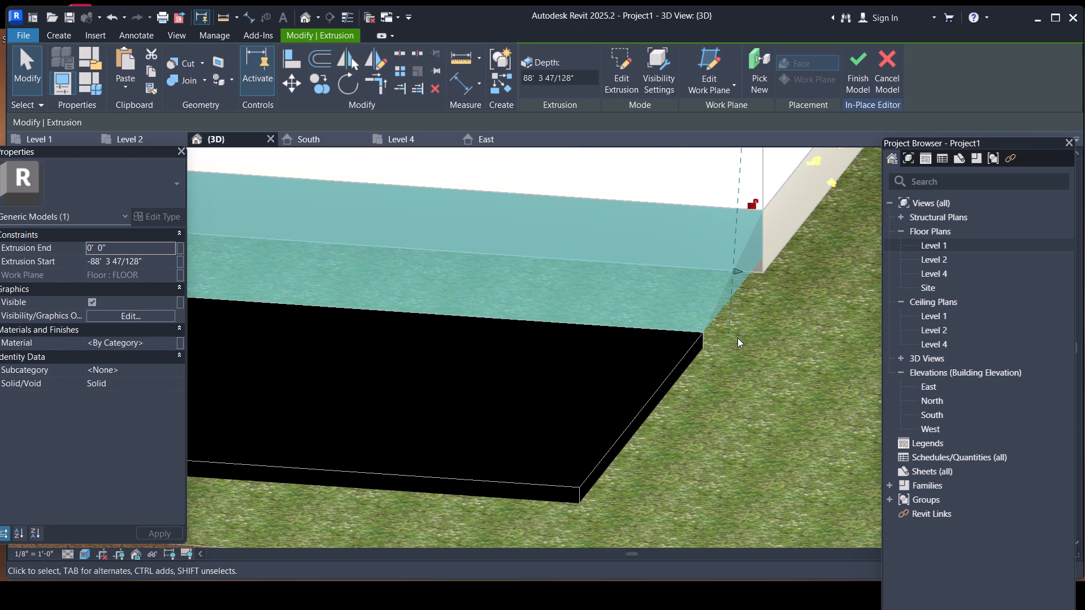
Finish the in-place ramp model and return to the project.
scroll(750, 312, down, 8)
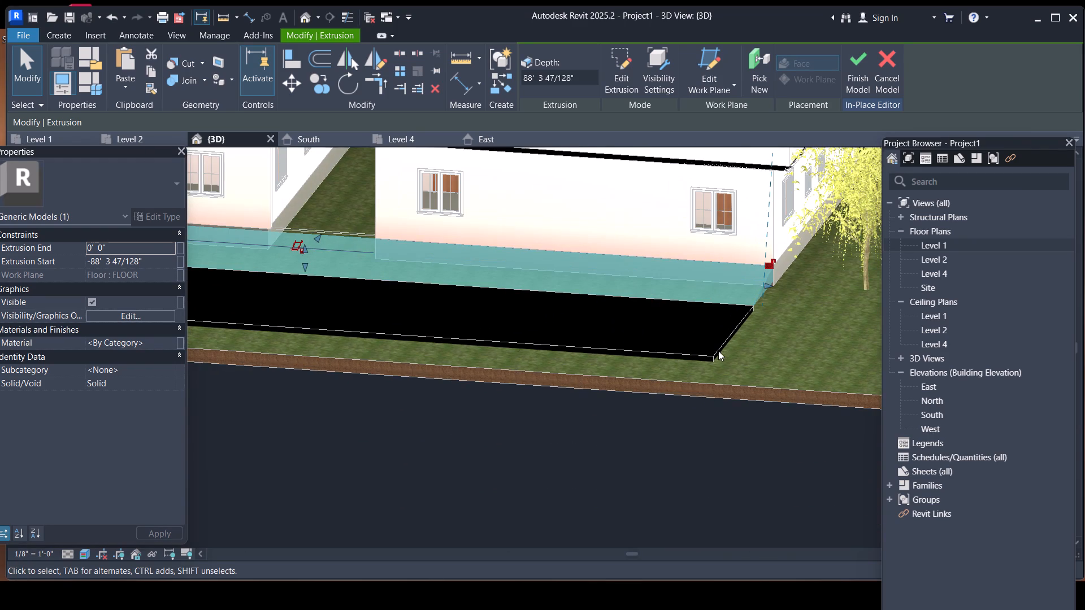
click(714, 350)
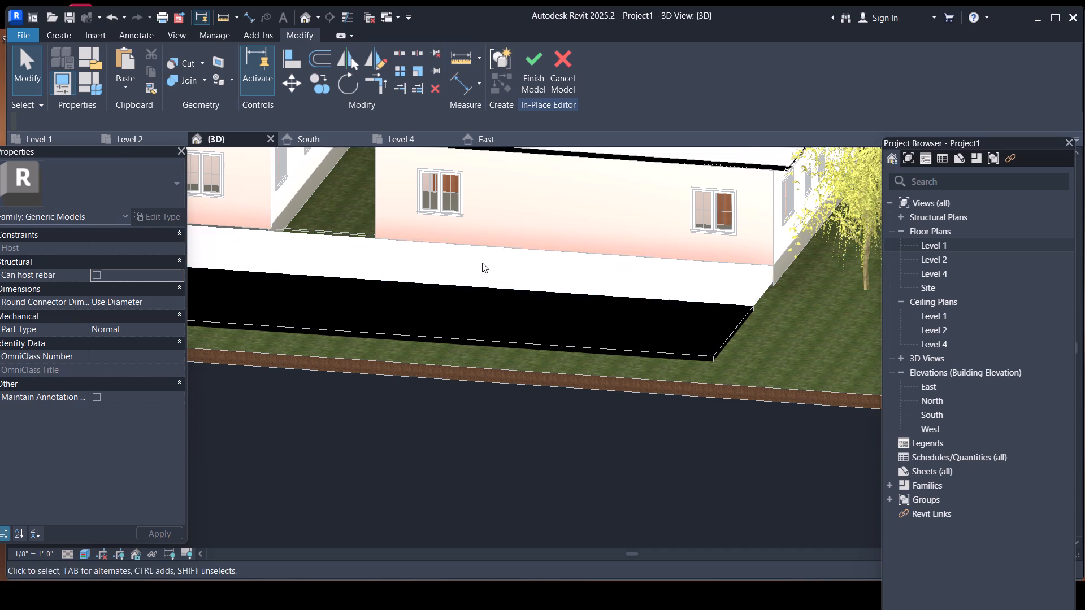
key(Escape)
click(533, 75)
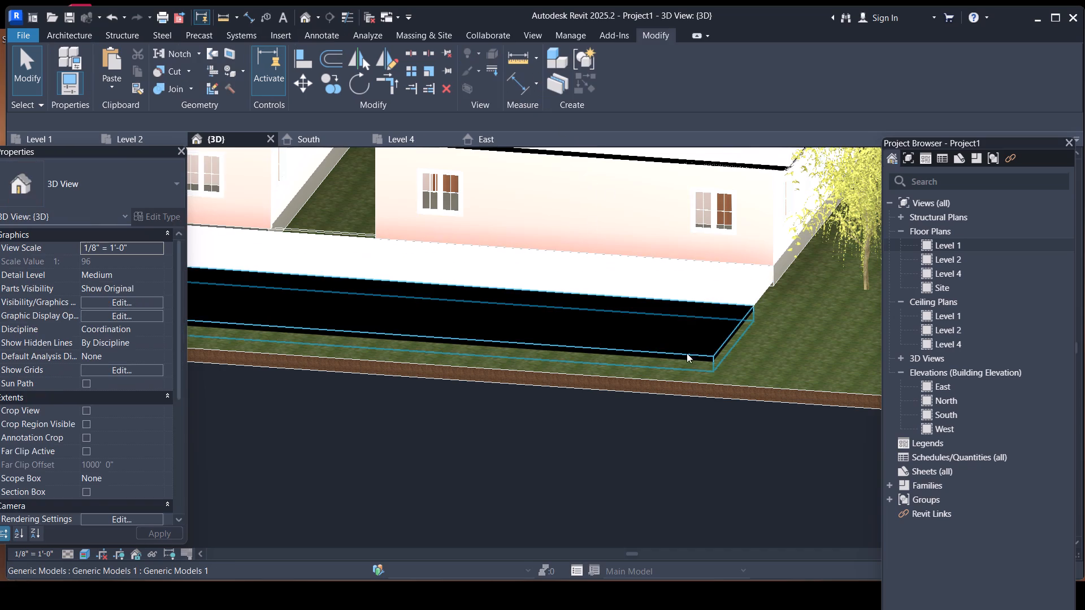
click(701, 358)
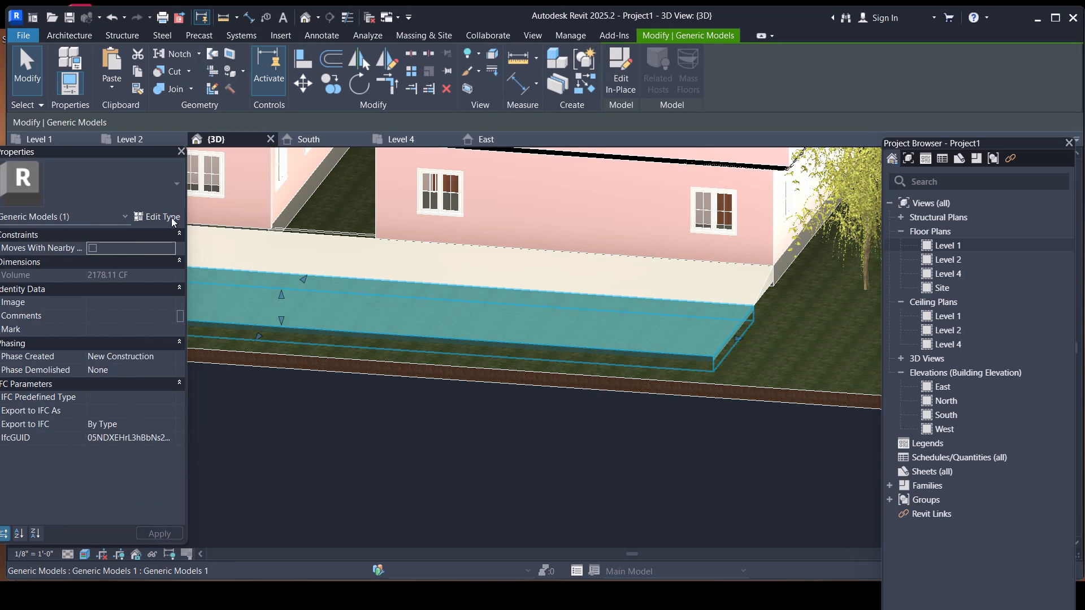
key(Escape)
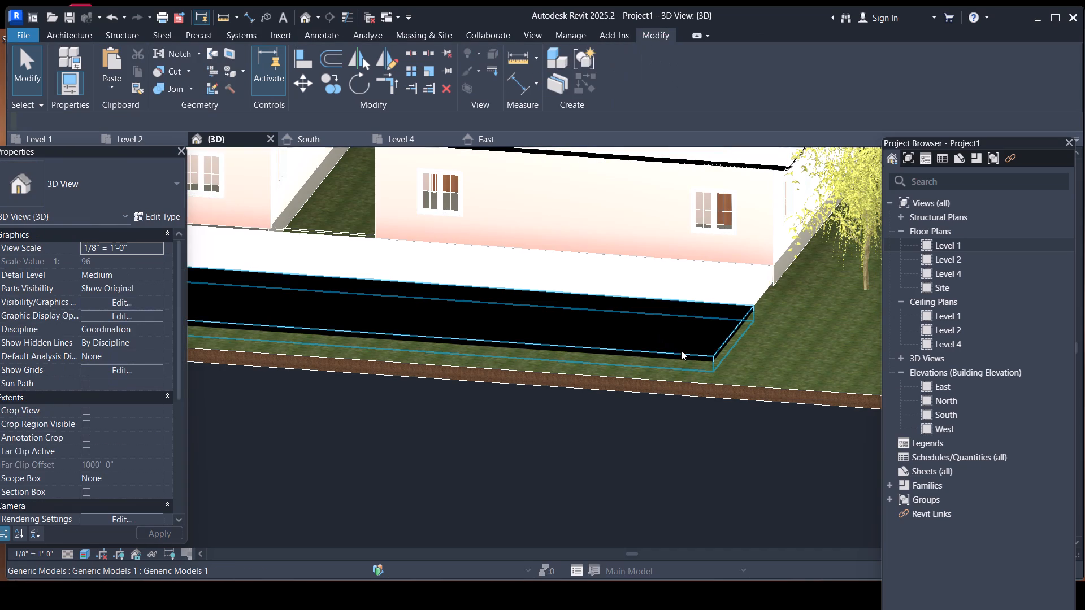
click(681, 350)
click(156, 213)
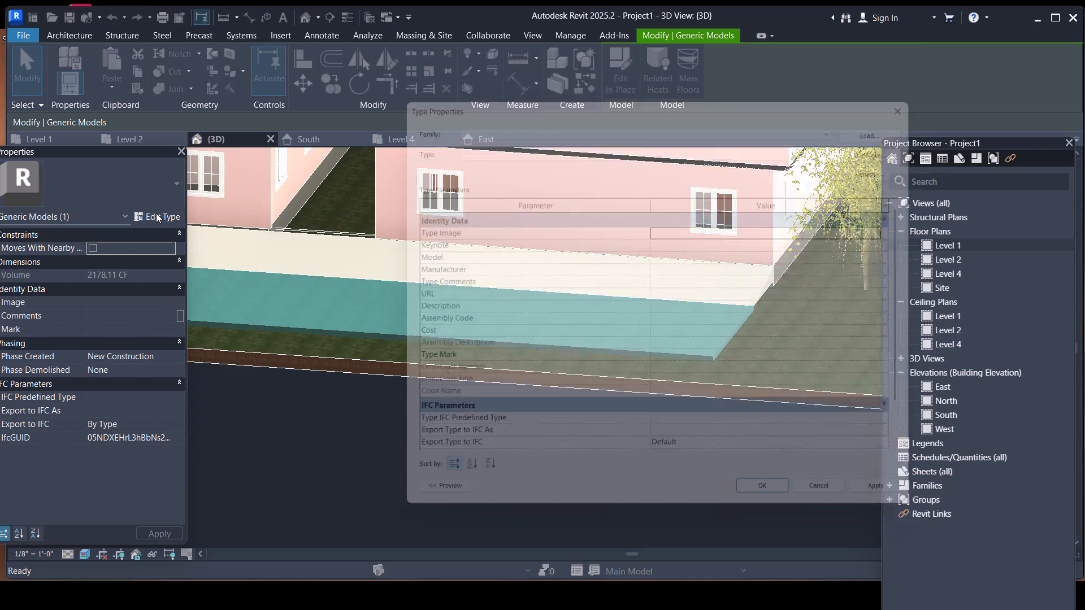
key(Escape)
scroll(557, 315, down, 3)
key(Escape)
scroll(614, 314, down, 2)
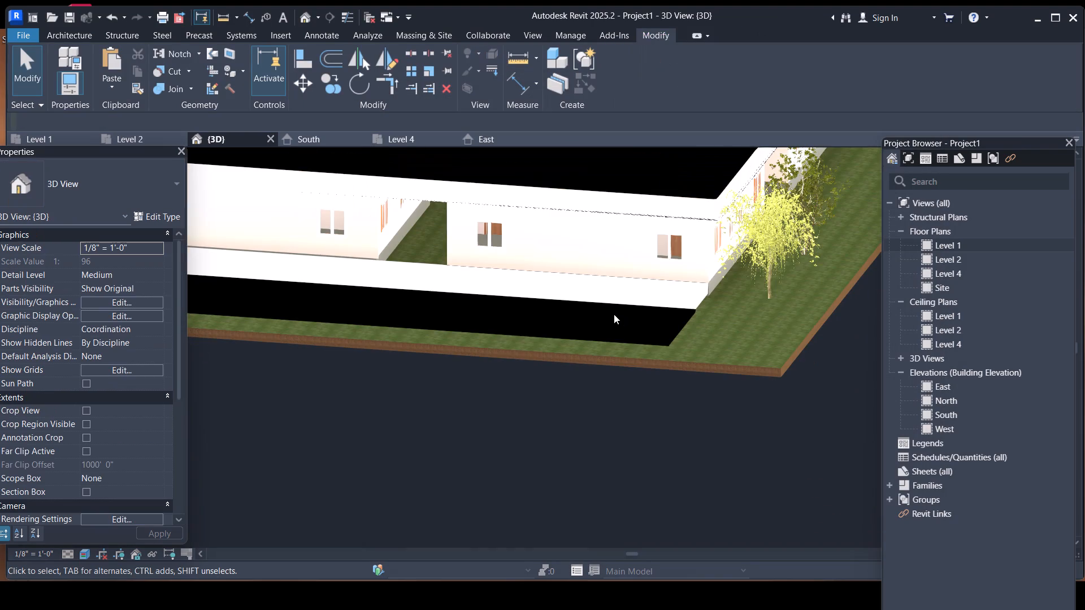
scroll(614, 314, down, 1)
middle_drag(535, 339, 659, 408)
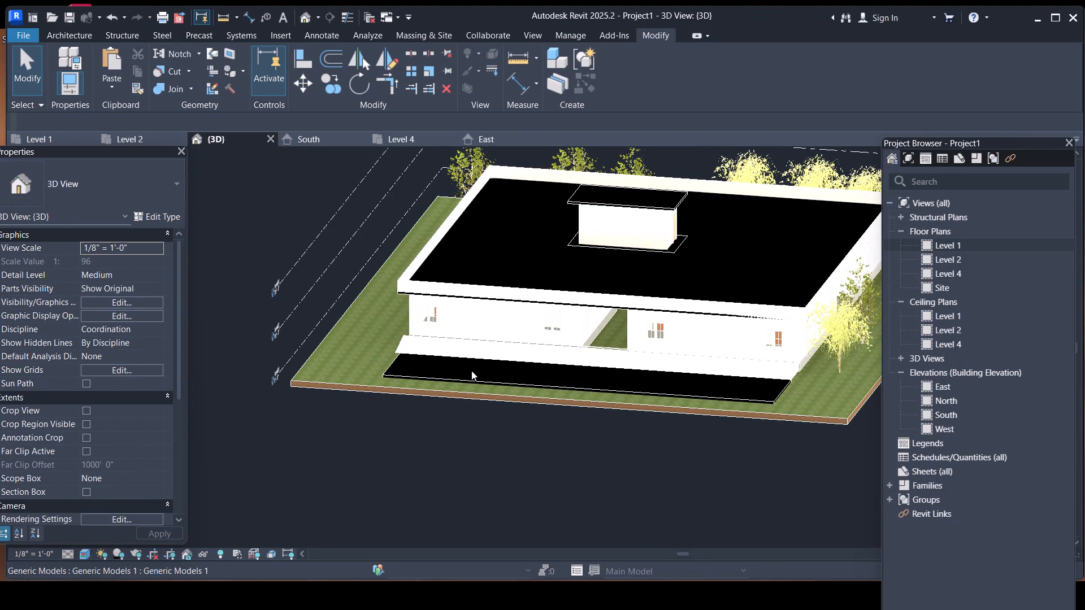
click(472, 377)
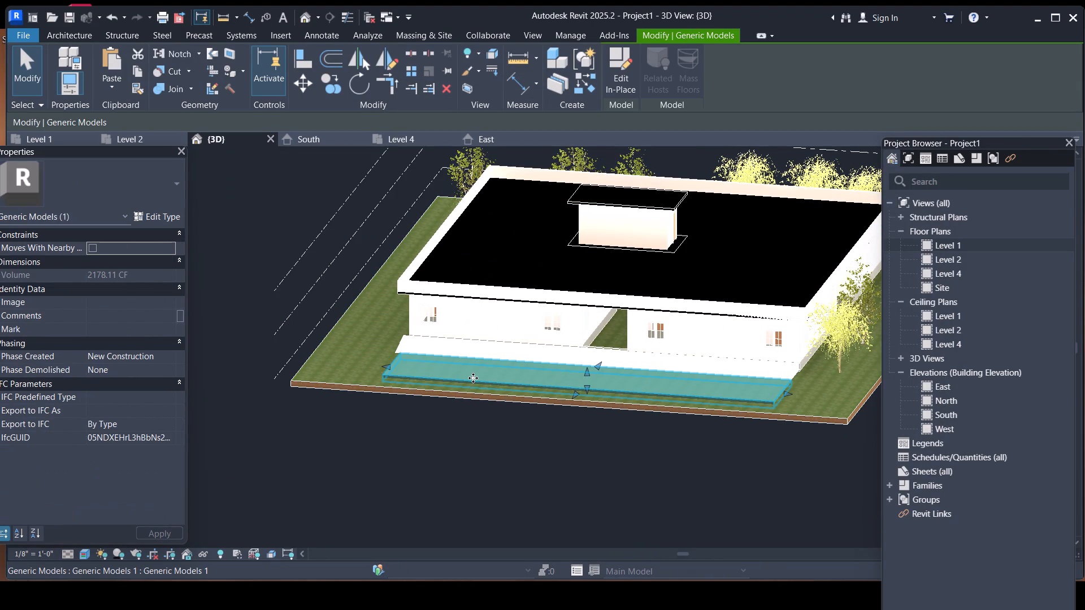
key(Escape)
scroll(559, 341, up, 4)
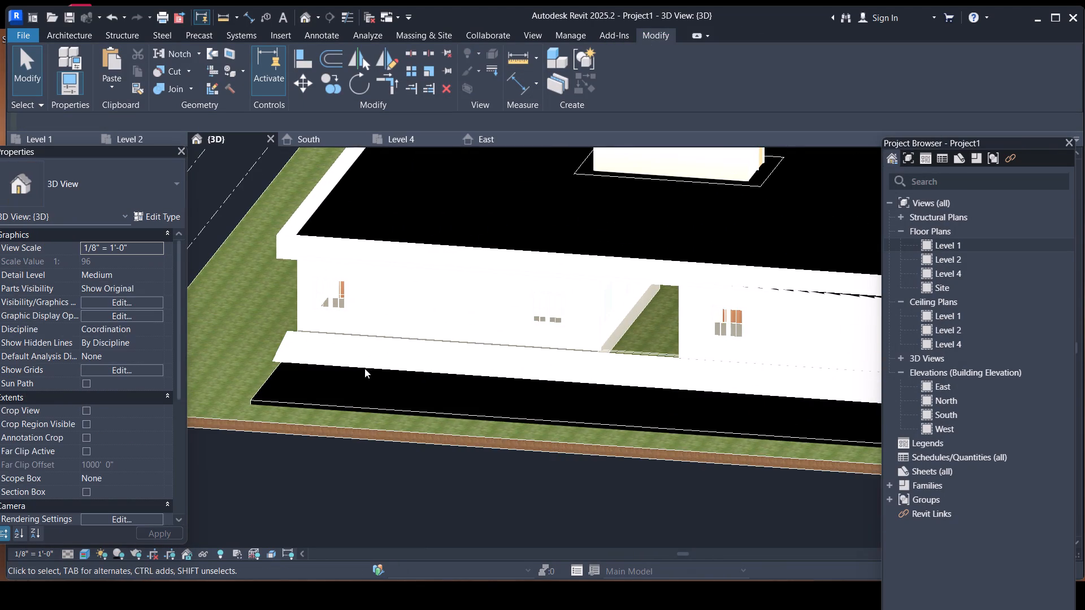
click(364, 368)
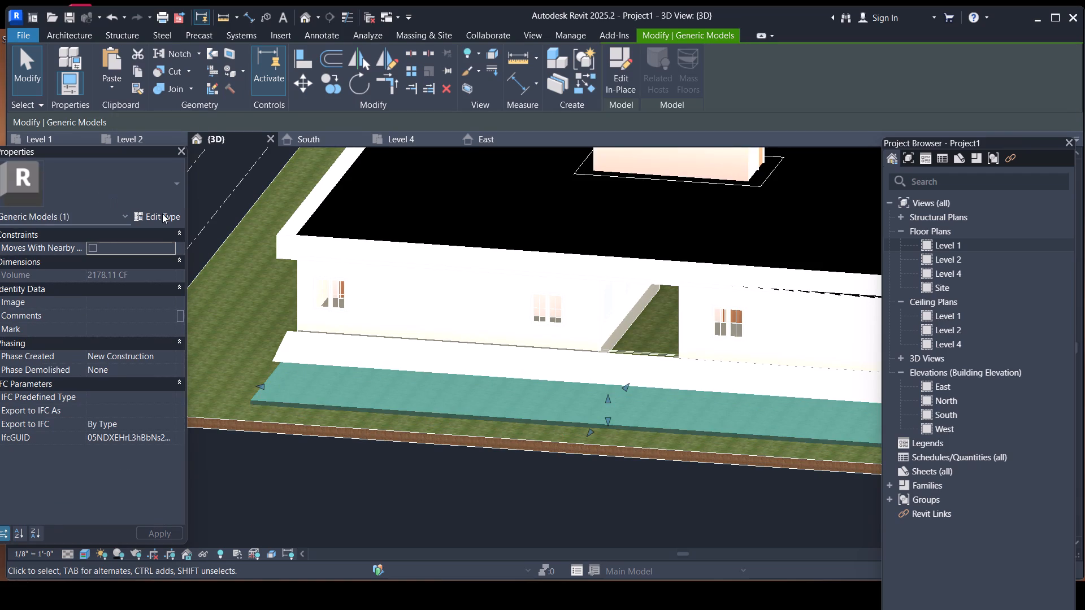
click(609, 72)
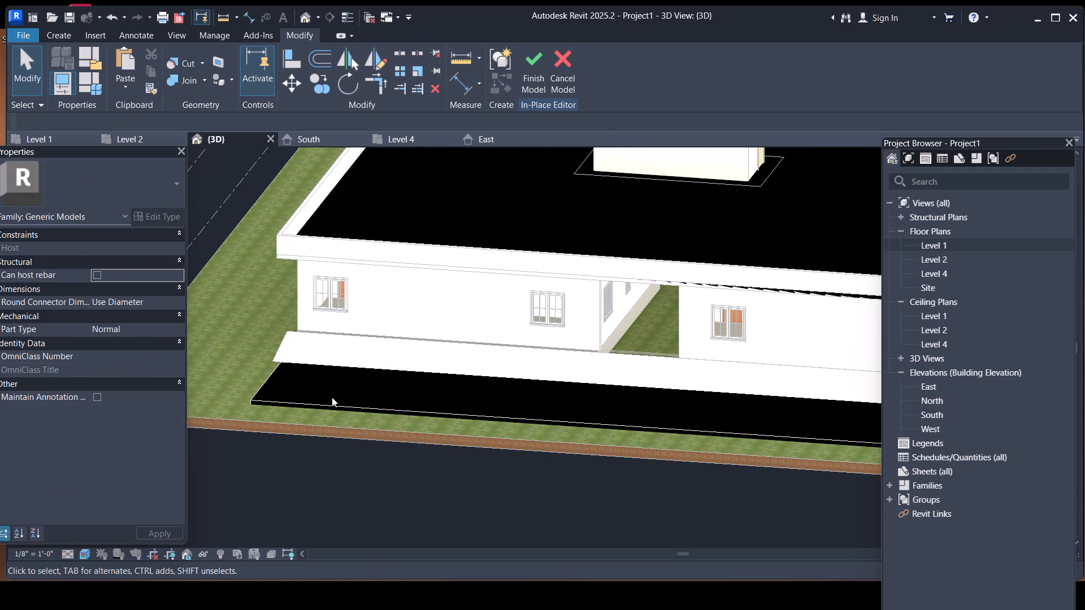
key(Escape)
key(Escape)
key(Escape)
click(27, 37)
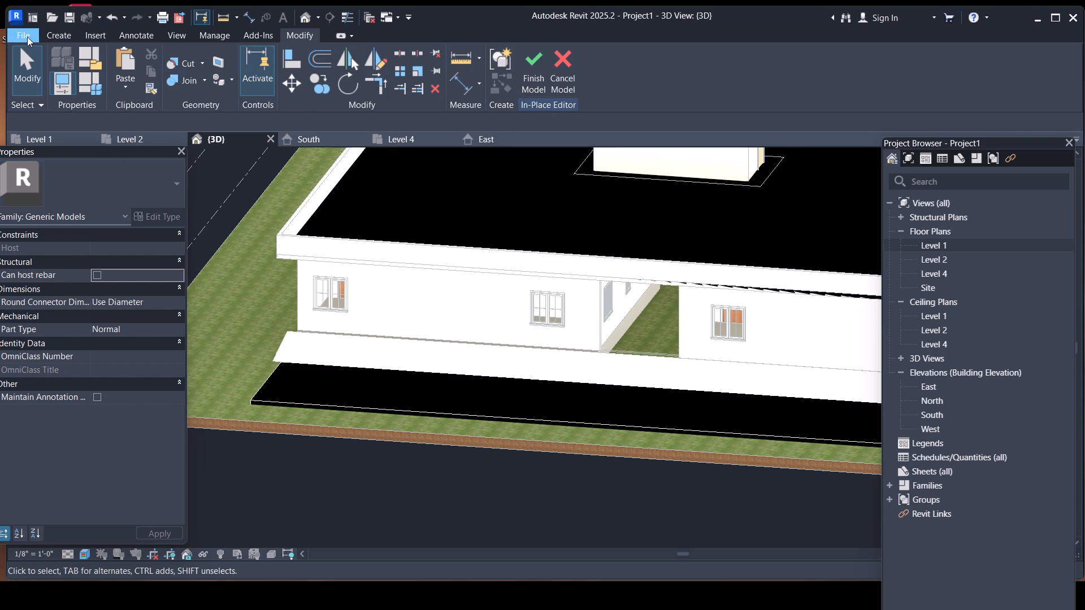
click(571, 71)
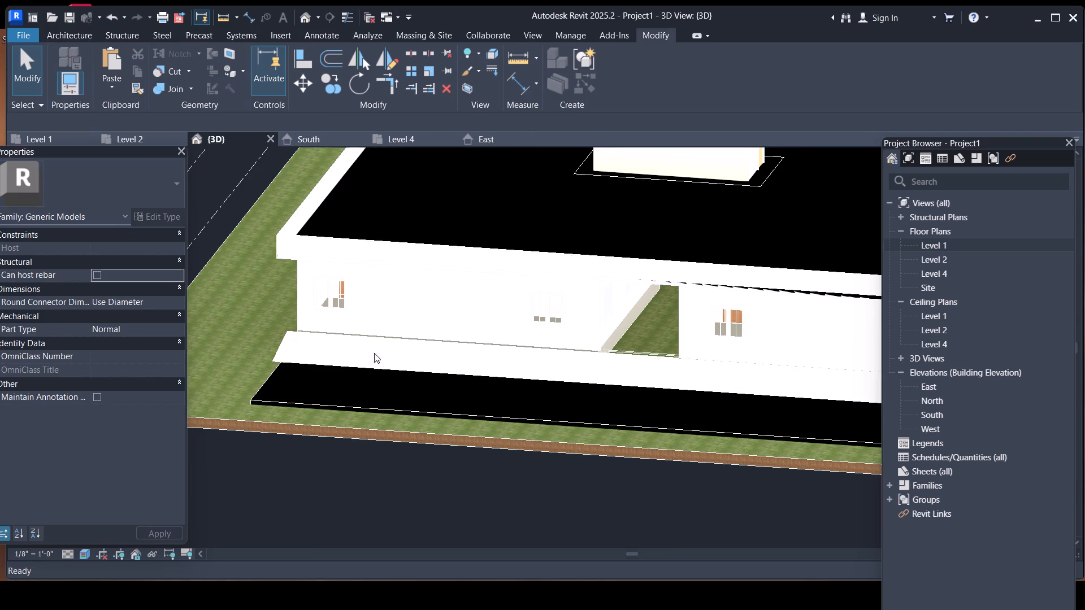
Lower the black road strip's top face, then raise it back above the grass to a volume of about 2492 CF.
scroll(364, 374, down, 1)
click(357, 398)
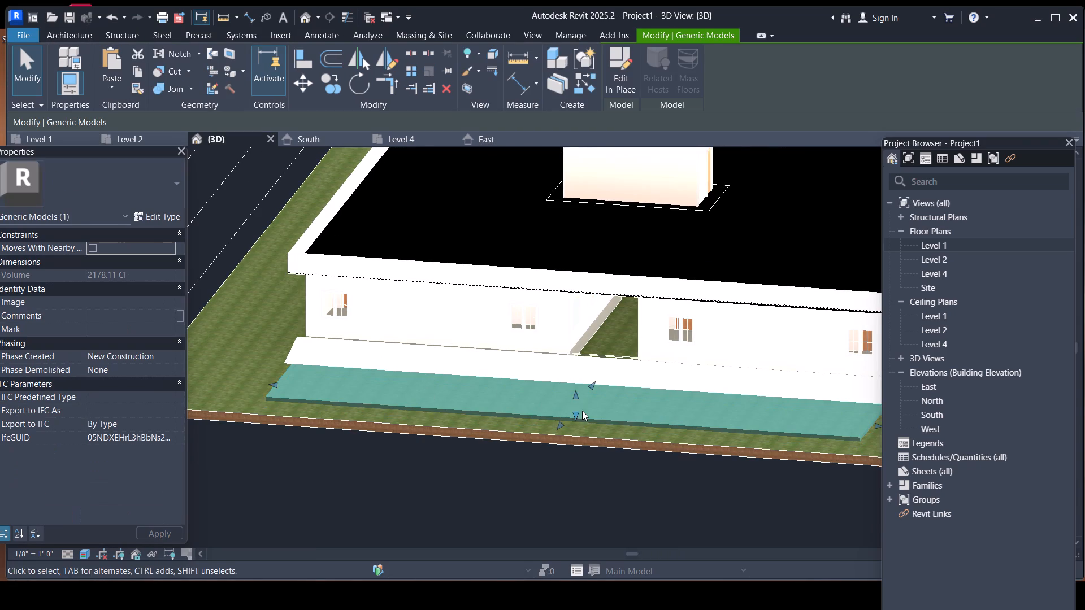
scroll(581, 398, up, 6)
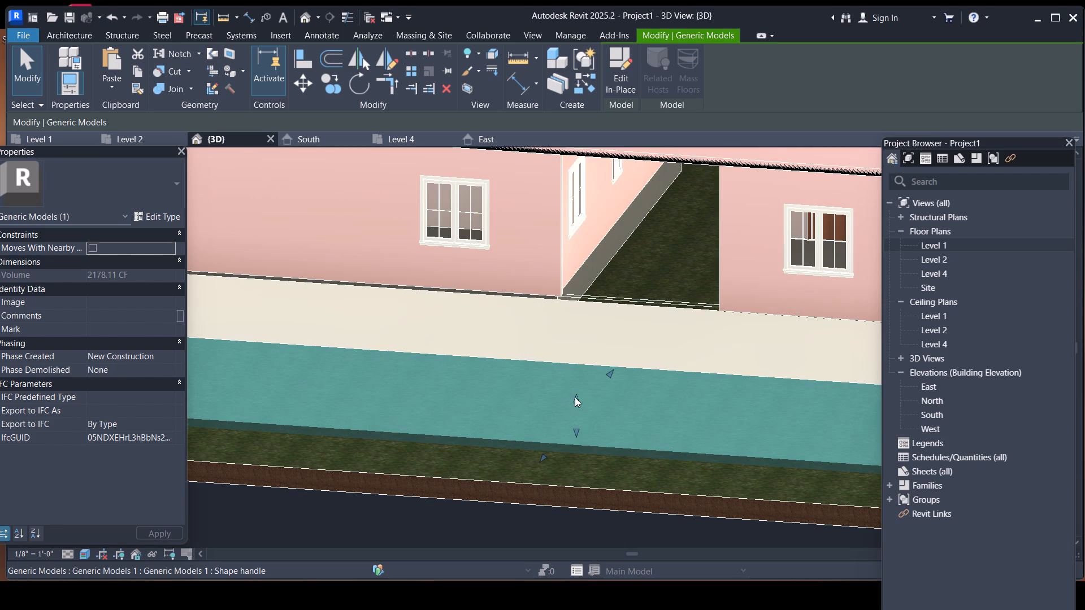
drag(575, 397, 583, 417)
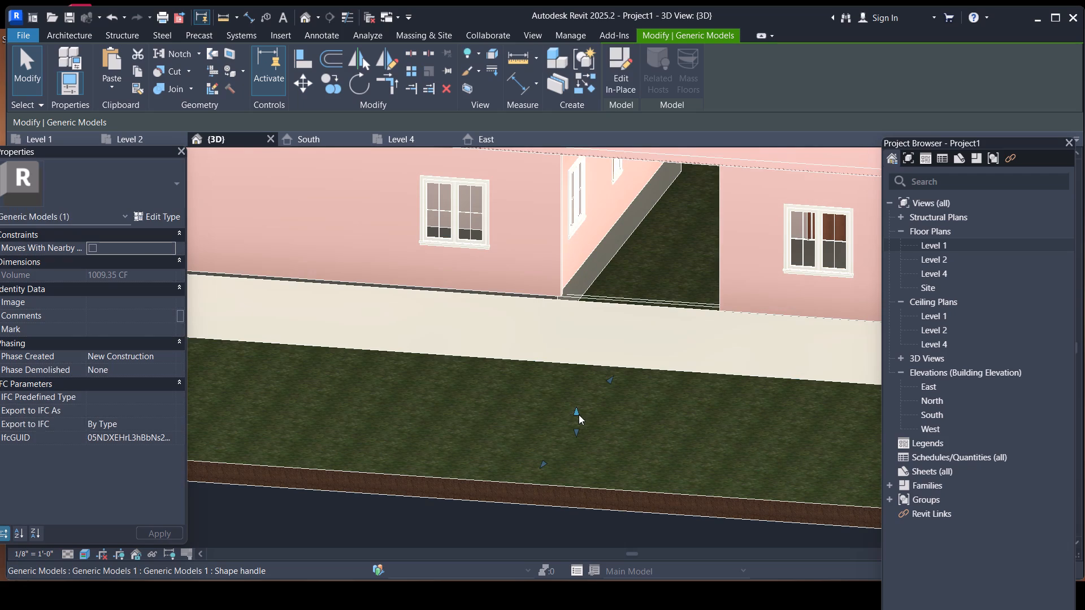
drag(579, 411, 579, 401)
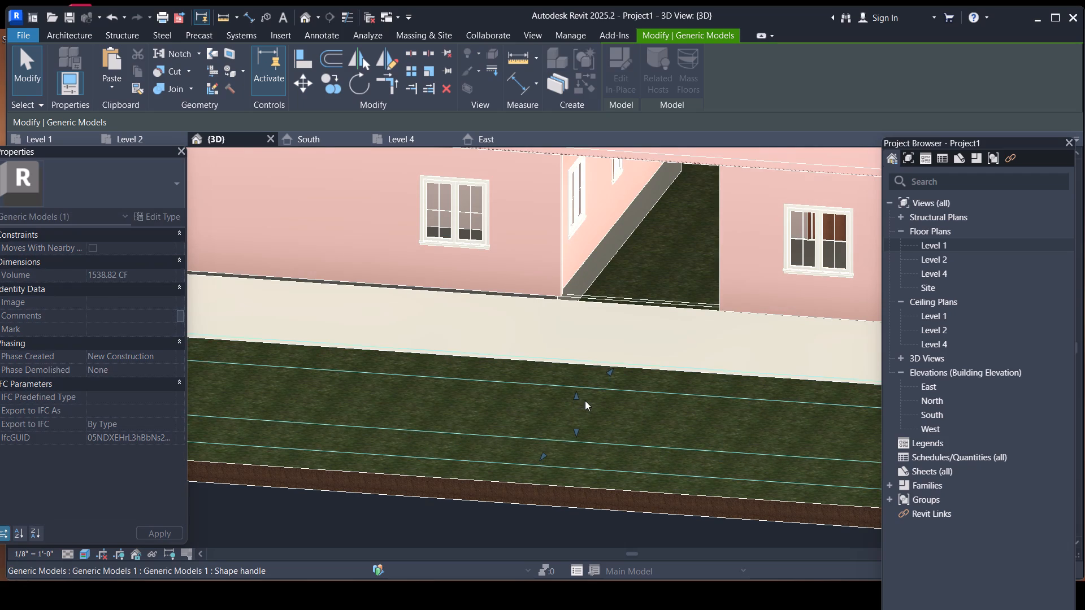
Lower the road strip's top face slightly toward the ramp's lower edge, to a volume of about 2328 CF.
scroll(596, 392, down, 7)
scroll(841, 408, up, 2)
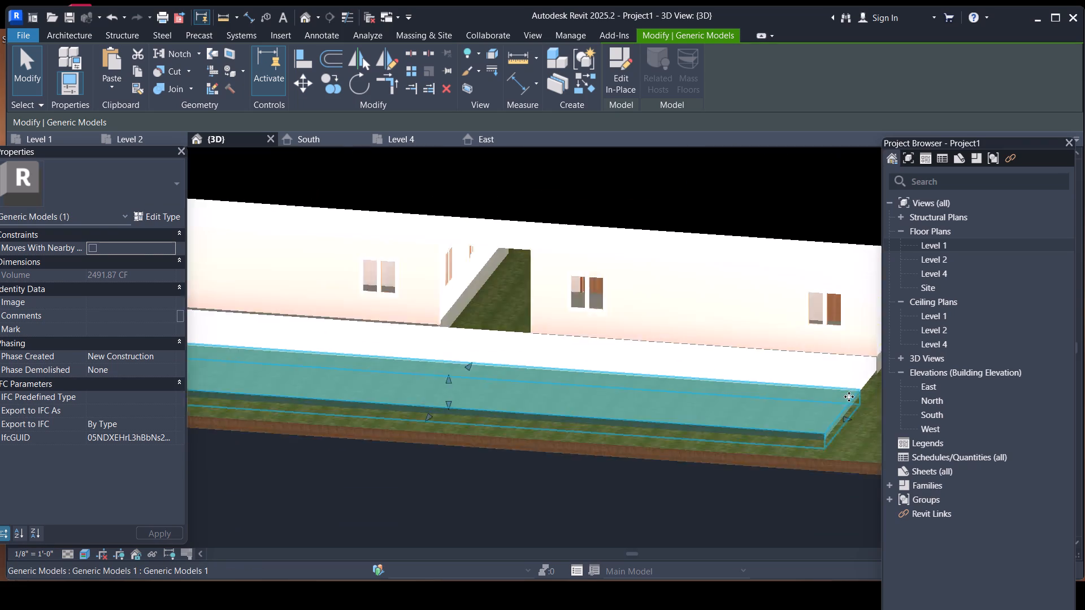
scroll(849, 396, up, 16)
scroll(745, 369, down, 3)
scroll(630, 297, down, 5)
scroll(676, 378, down, 5)
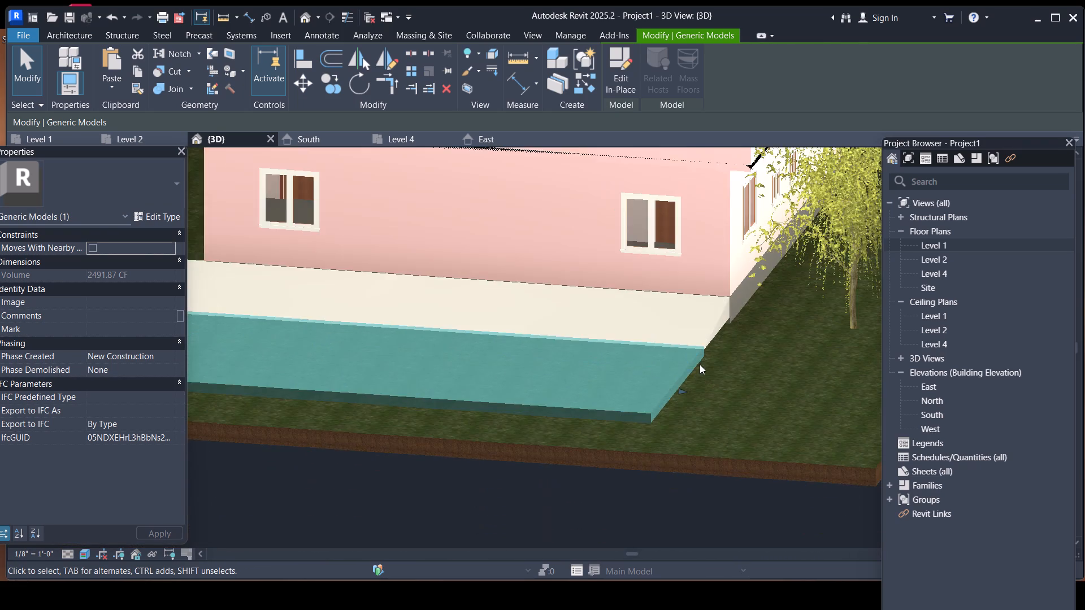
scroll(700, 364, down, 2)
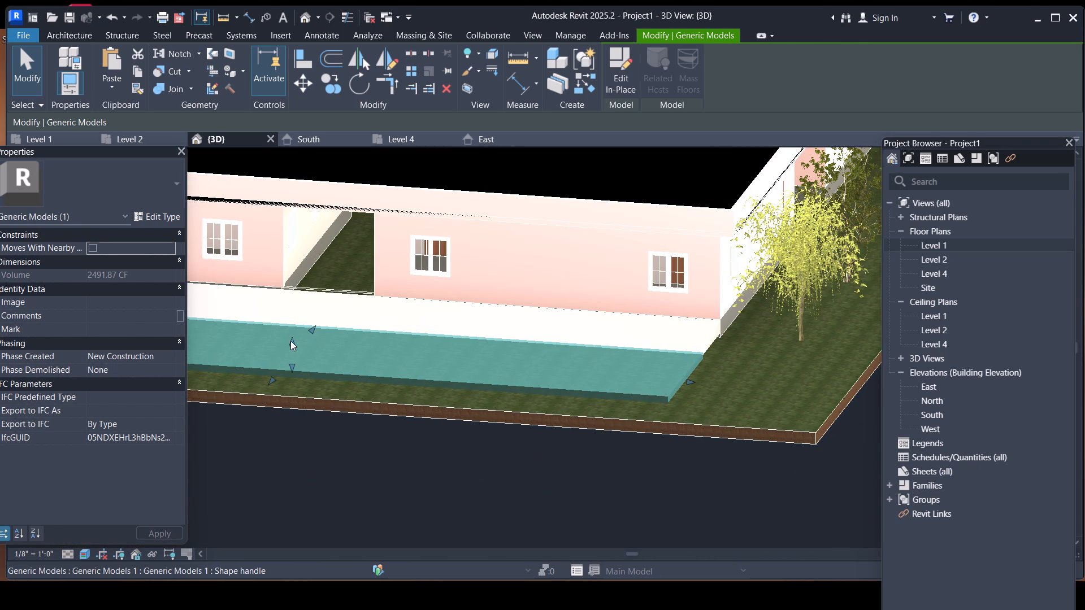
drag(292, 341, 293, 348)
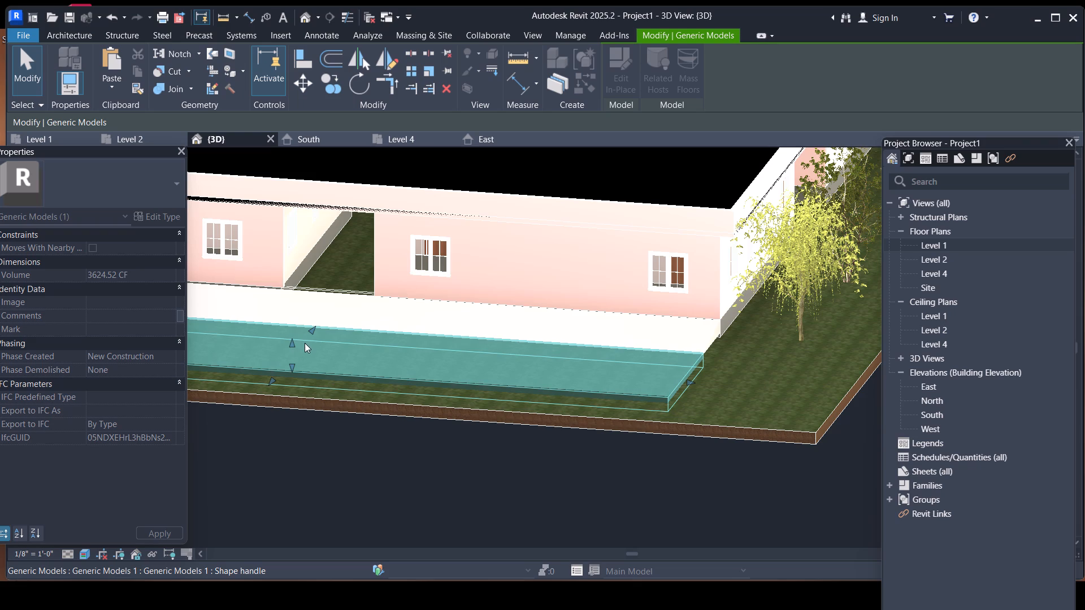
key(Escape)
Examine how the ramp's lower edge meets the road surface at the yellow-tree corner and along the house front.
scroll(695, 363, up, 5)
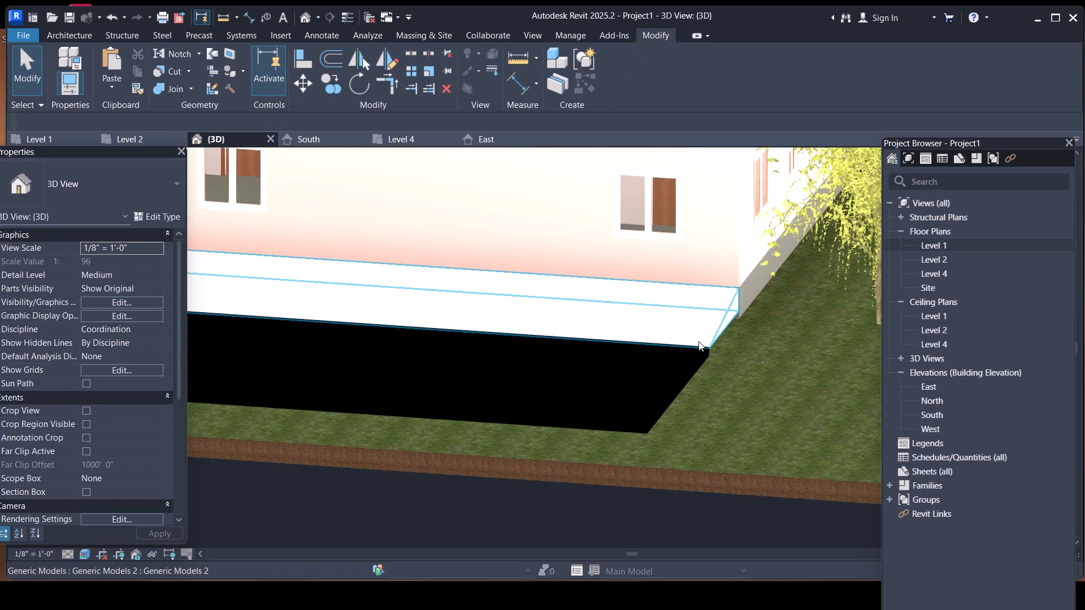
scroll(698, 341, up, 11)
scroll(723, 385, up, 3)
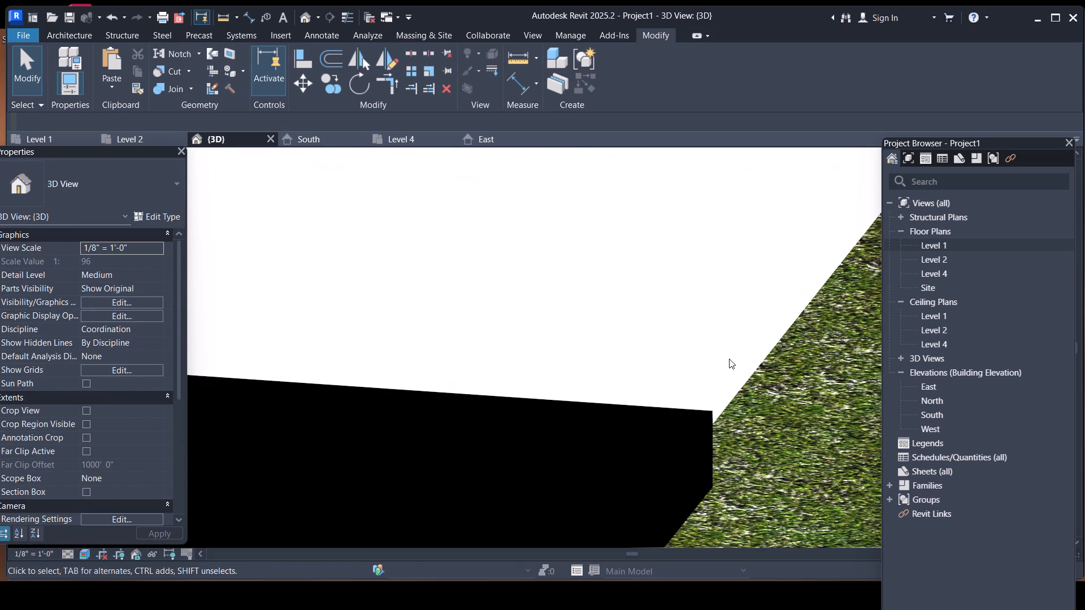
scroll(695, 344, down, 4)
scroll(734, 302, down, 11)
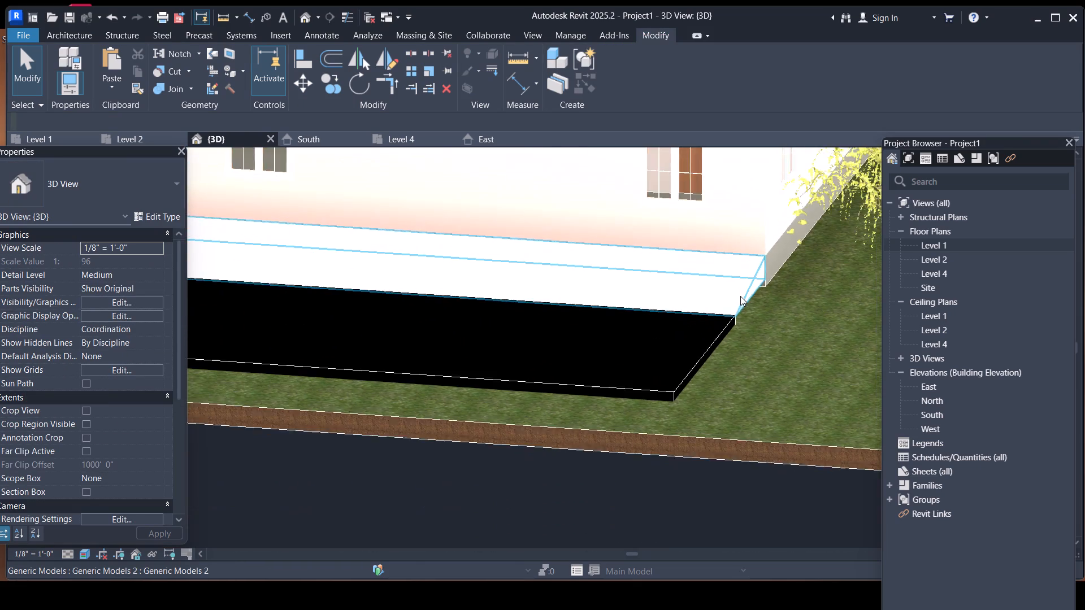
scroll(740, 295, down, 7)
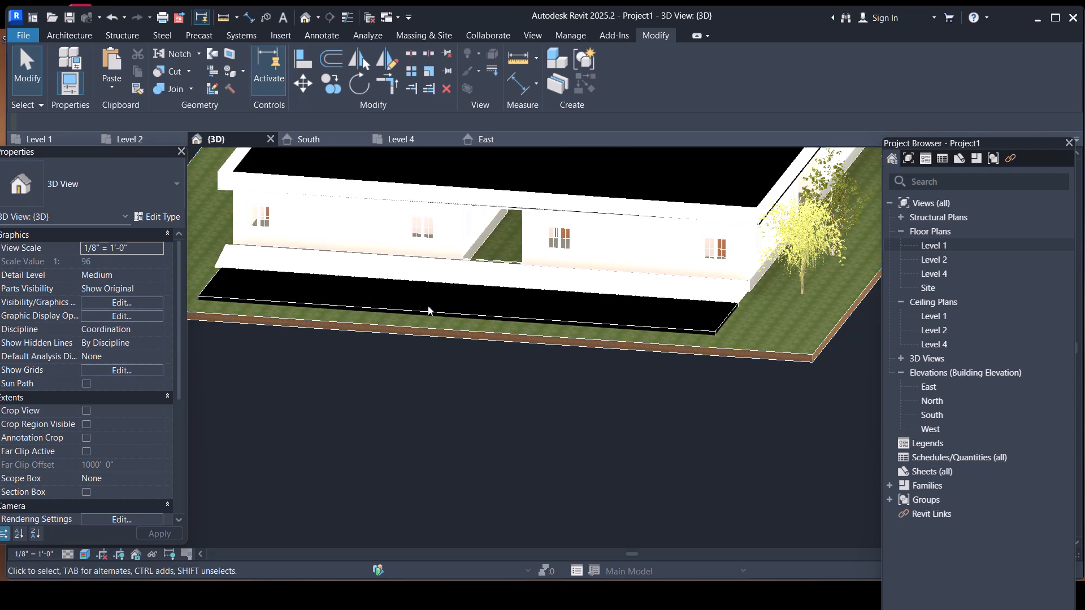
scroll(494, 237, up, 3)
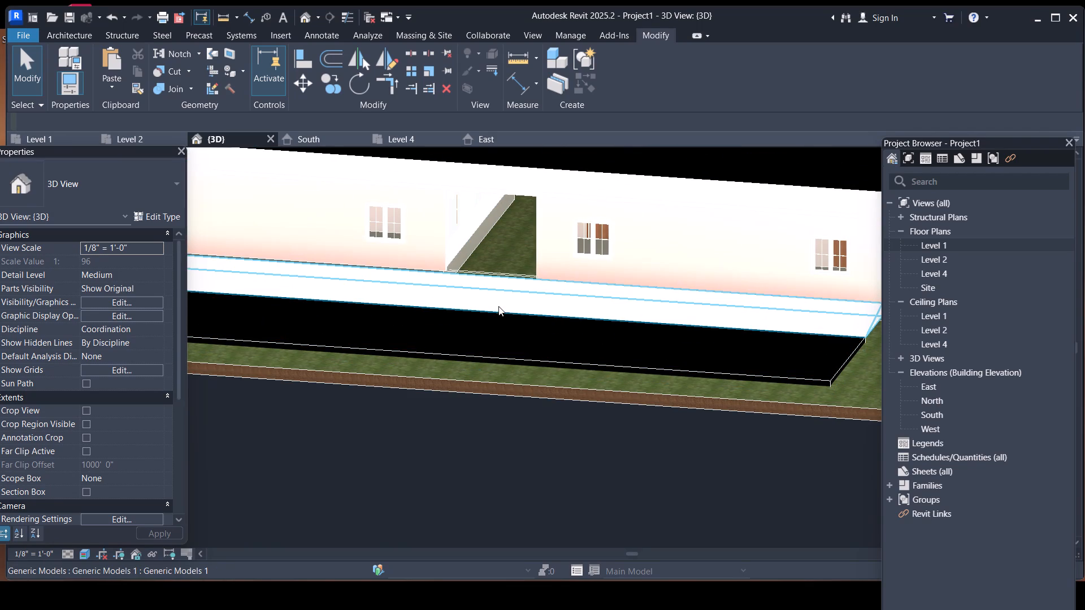
click(498, 306)
scroll(488, 284, down, 4)
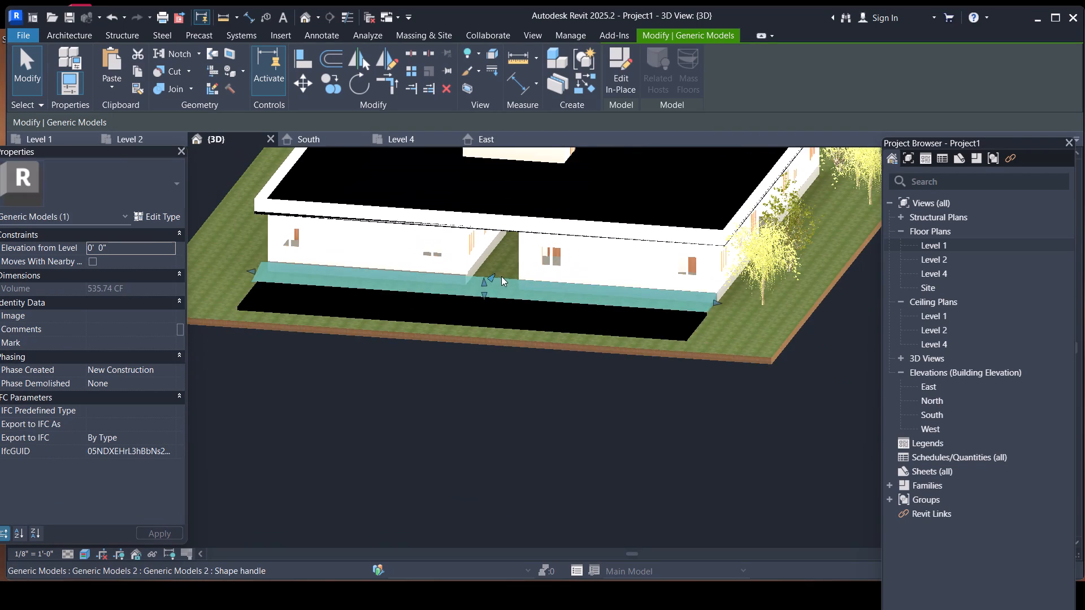
key(Escape)
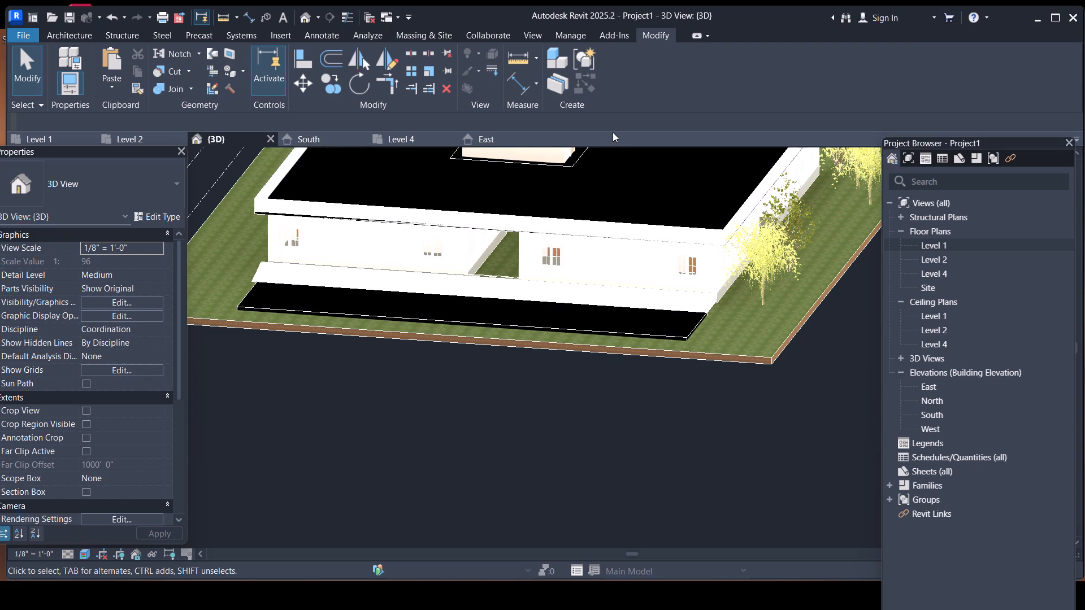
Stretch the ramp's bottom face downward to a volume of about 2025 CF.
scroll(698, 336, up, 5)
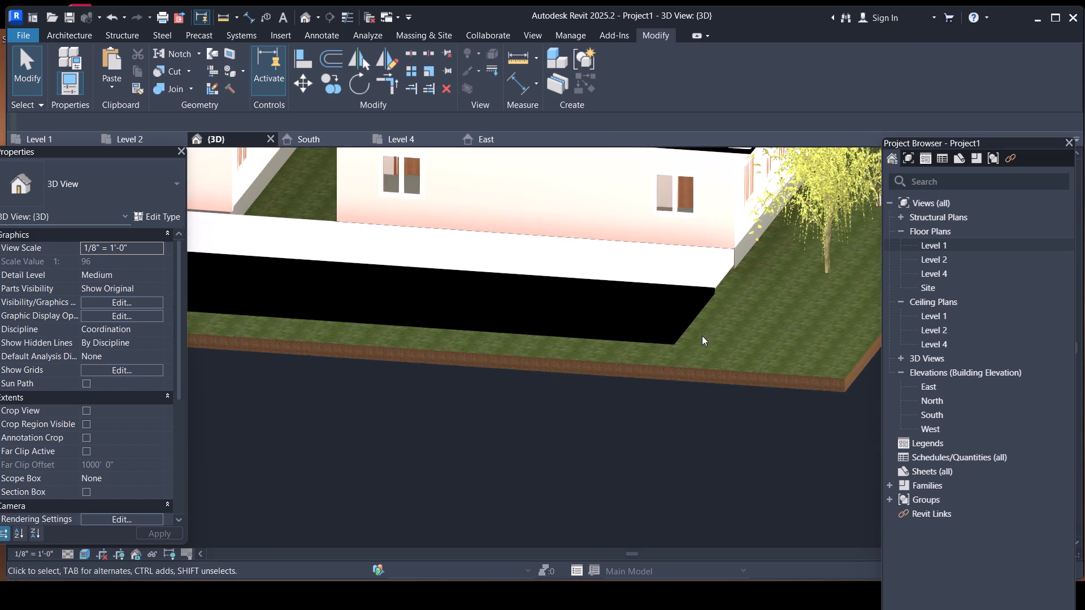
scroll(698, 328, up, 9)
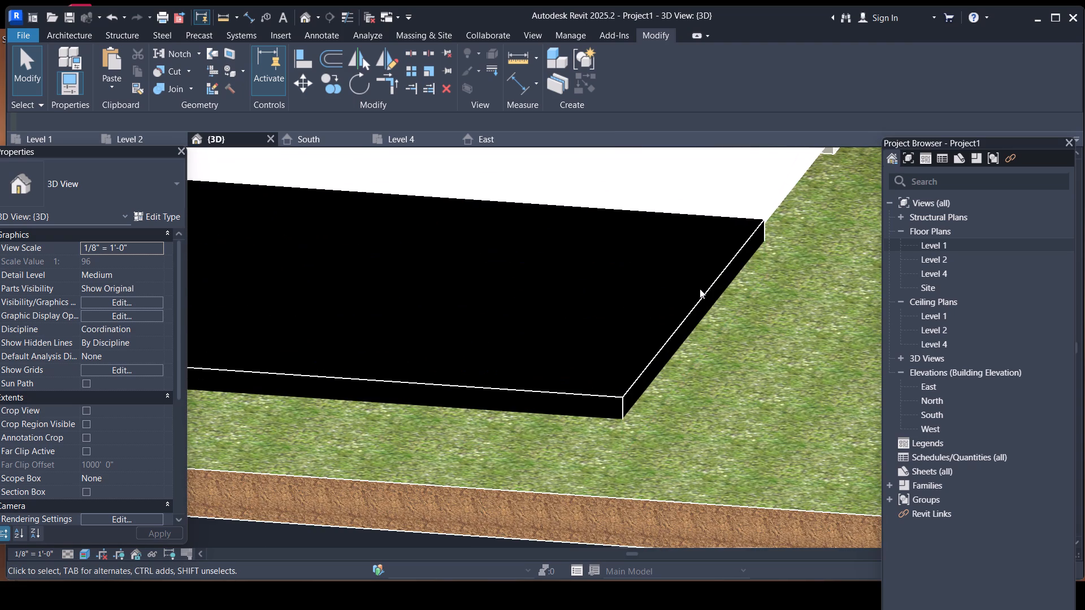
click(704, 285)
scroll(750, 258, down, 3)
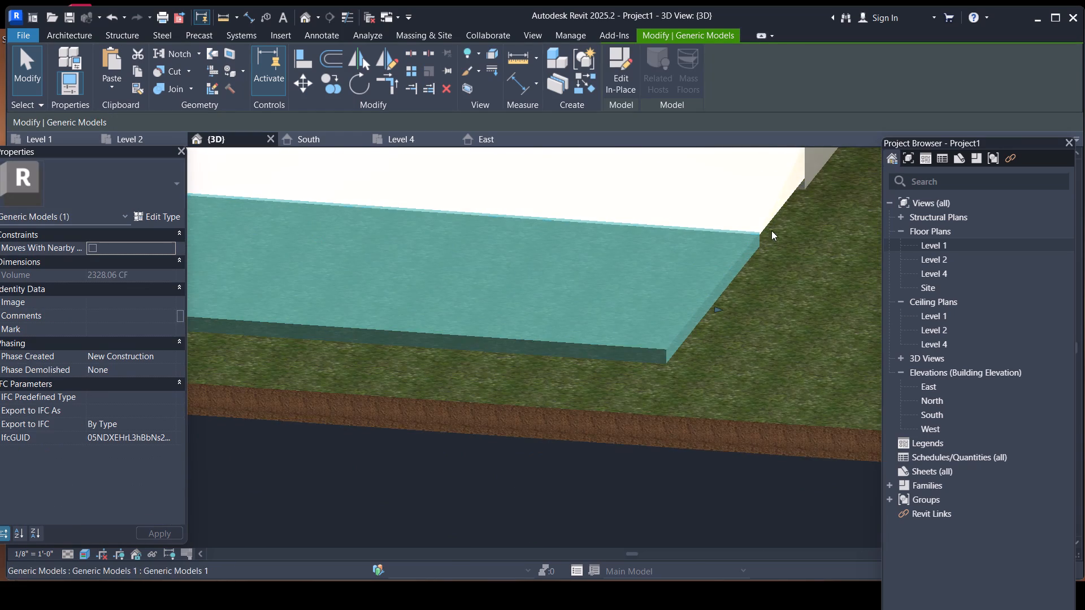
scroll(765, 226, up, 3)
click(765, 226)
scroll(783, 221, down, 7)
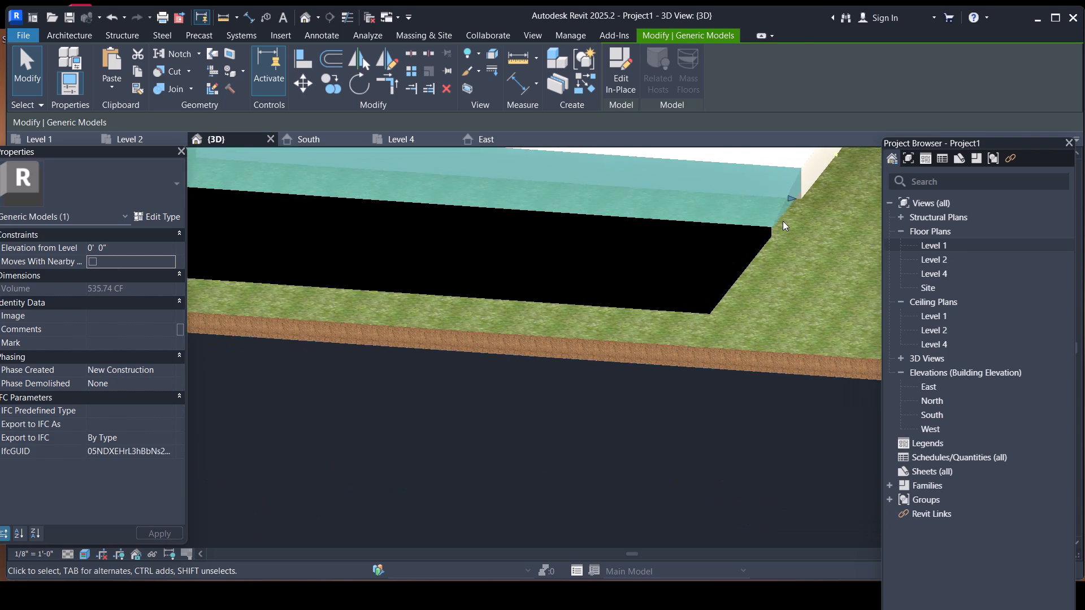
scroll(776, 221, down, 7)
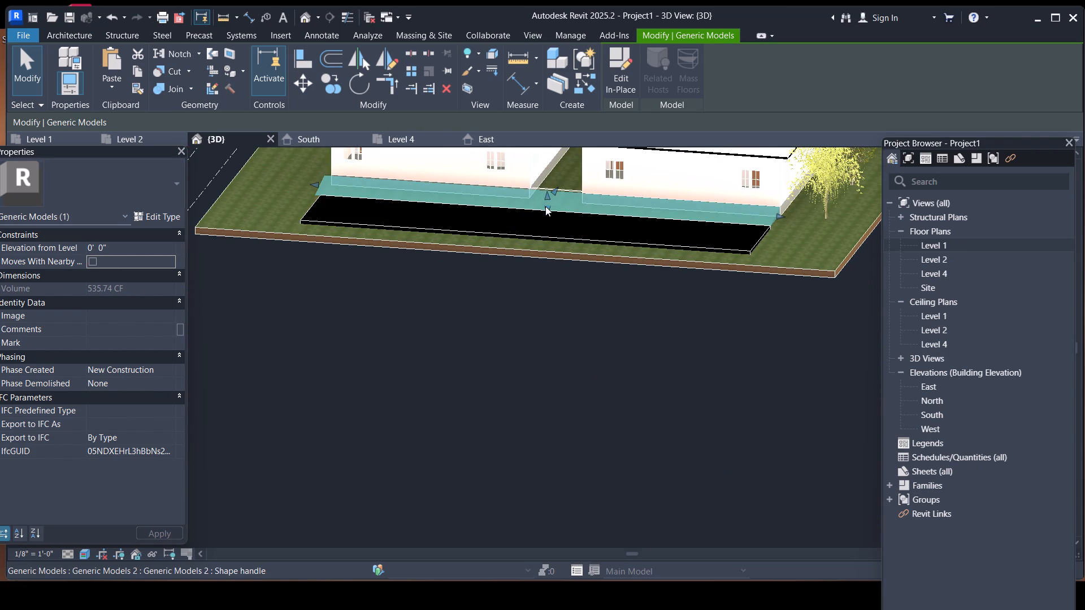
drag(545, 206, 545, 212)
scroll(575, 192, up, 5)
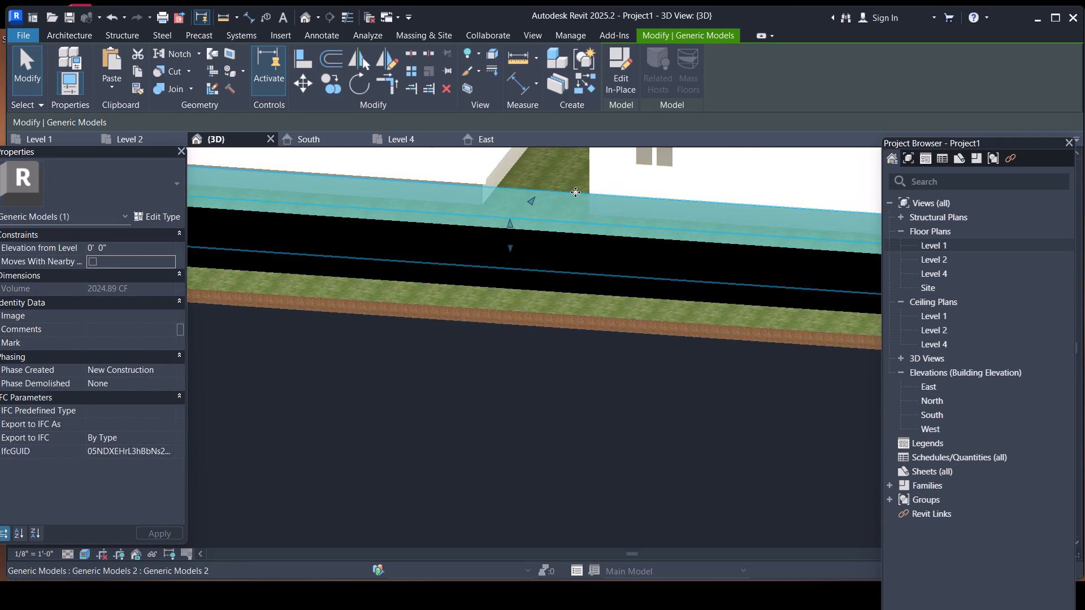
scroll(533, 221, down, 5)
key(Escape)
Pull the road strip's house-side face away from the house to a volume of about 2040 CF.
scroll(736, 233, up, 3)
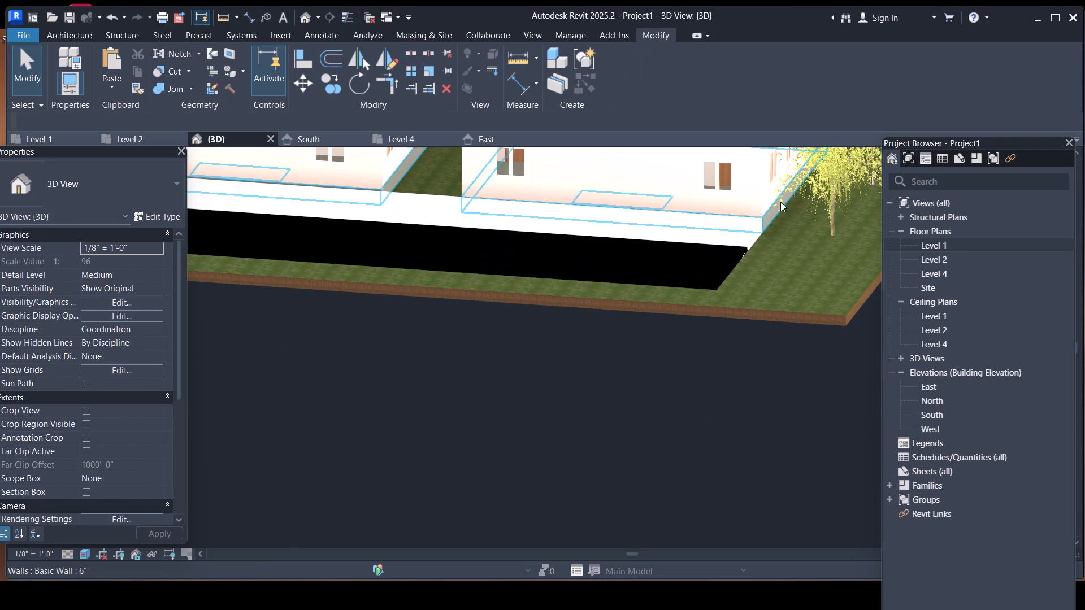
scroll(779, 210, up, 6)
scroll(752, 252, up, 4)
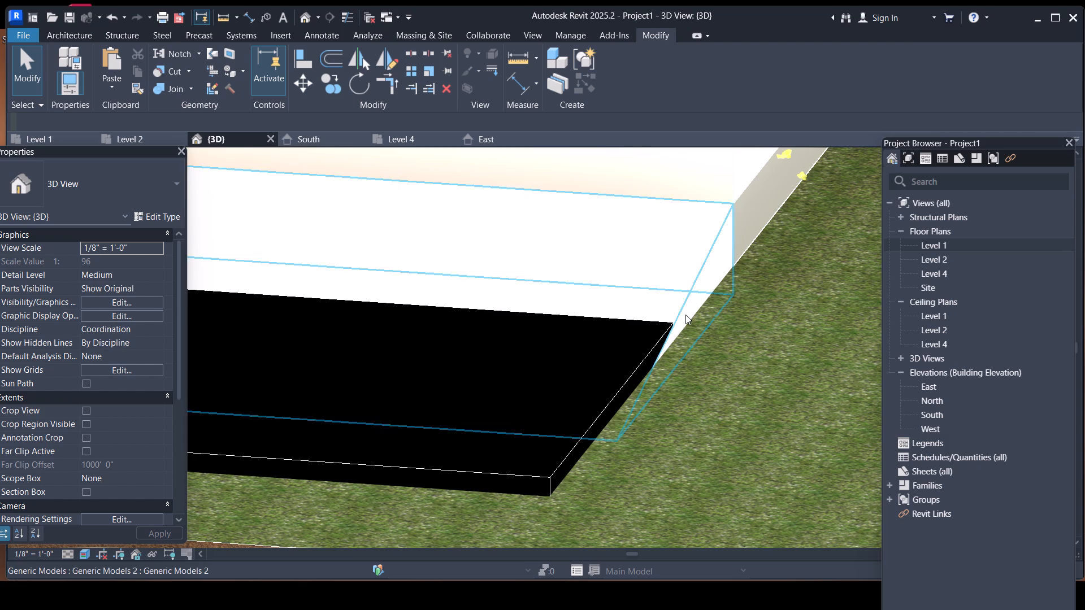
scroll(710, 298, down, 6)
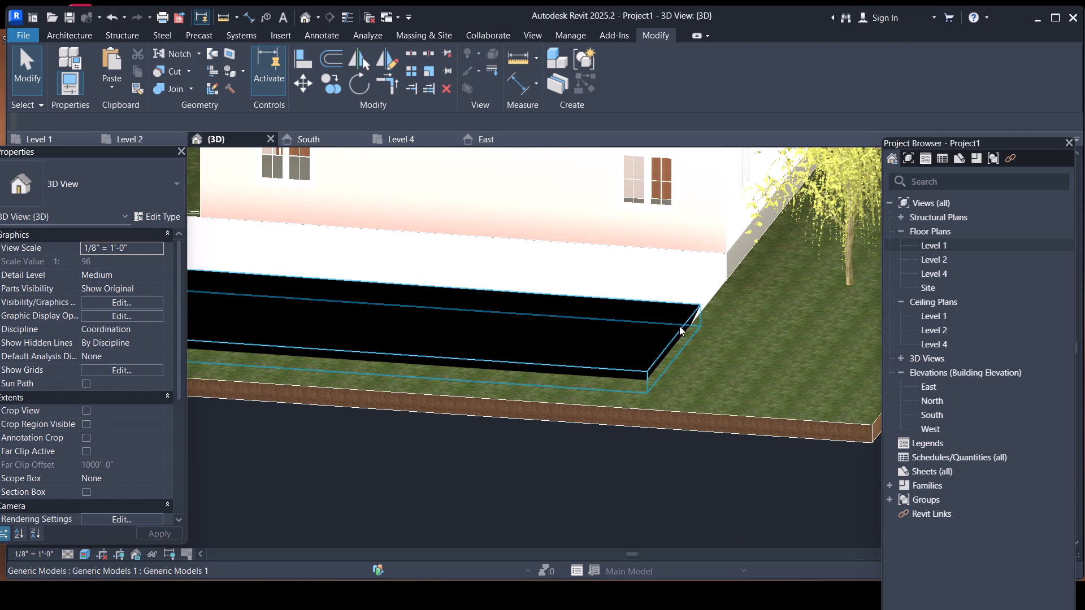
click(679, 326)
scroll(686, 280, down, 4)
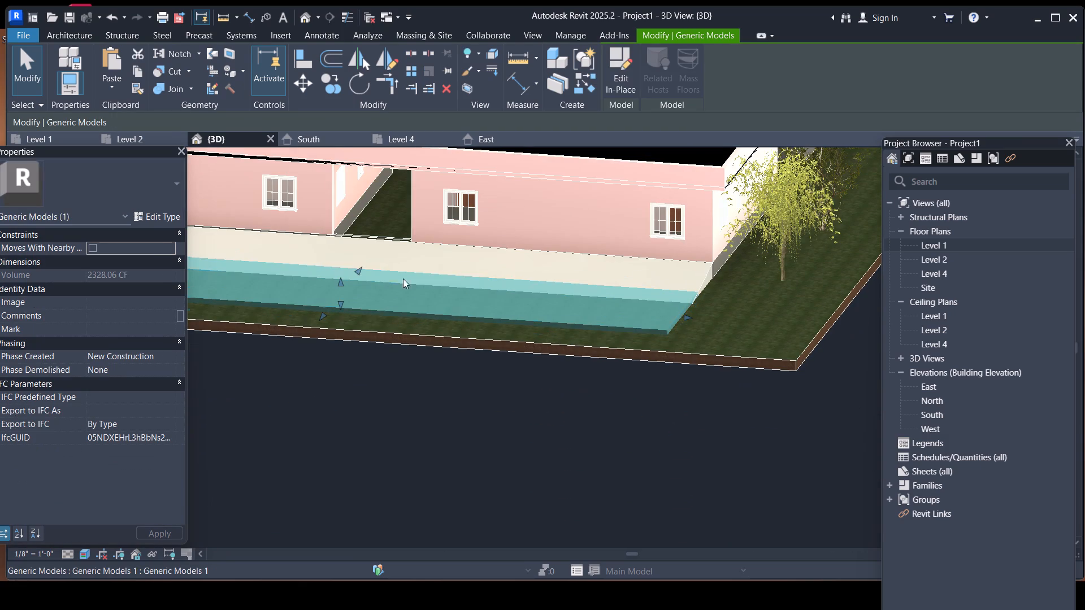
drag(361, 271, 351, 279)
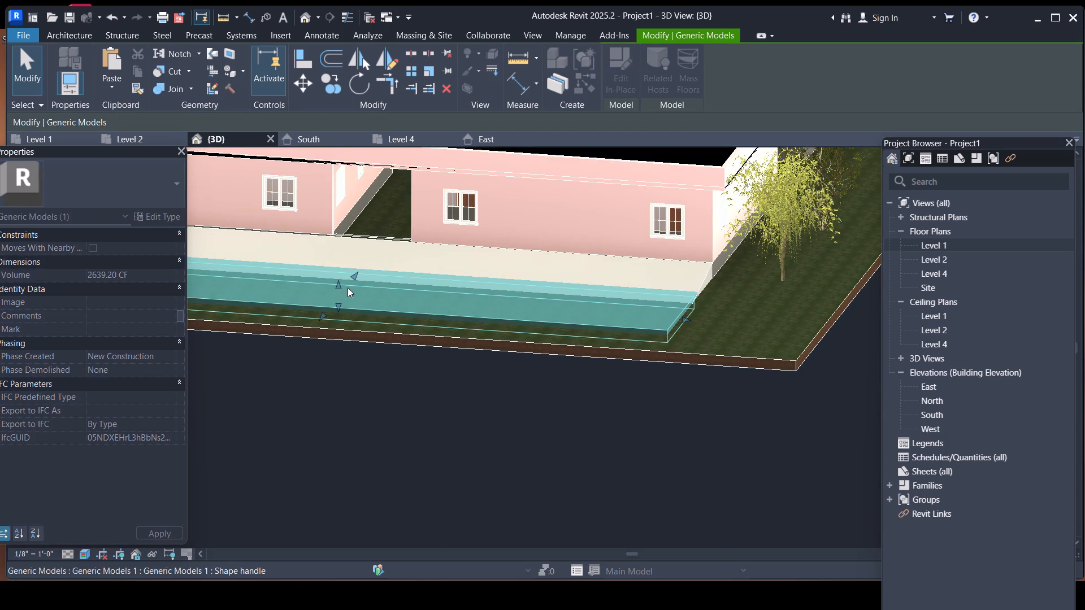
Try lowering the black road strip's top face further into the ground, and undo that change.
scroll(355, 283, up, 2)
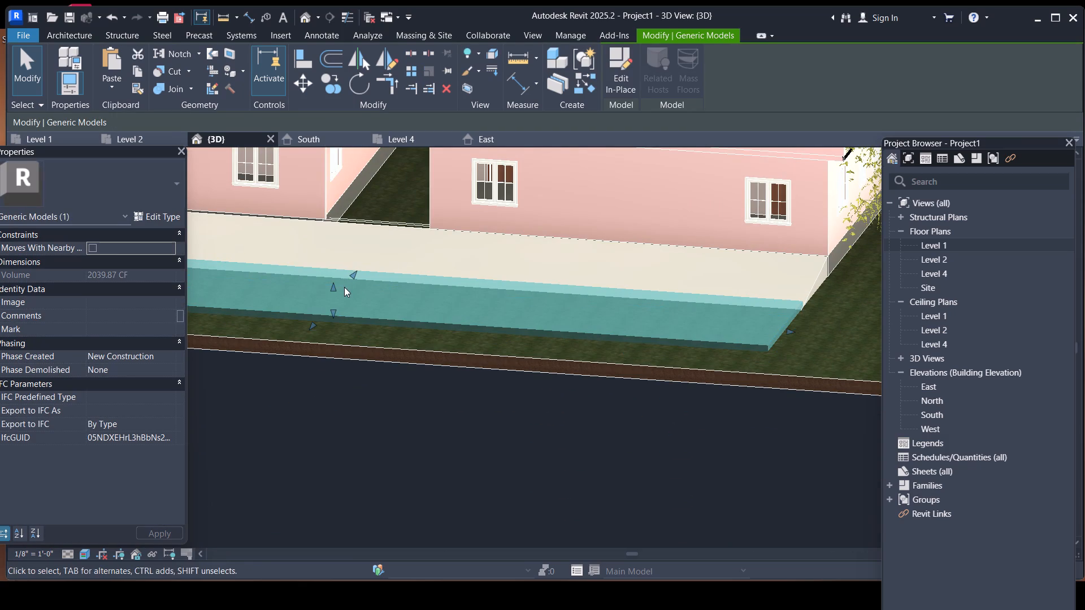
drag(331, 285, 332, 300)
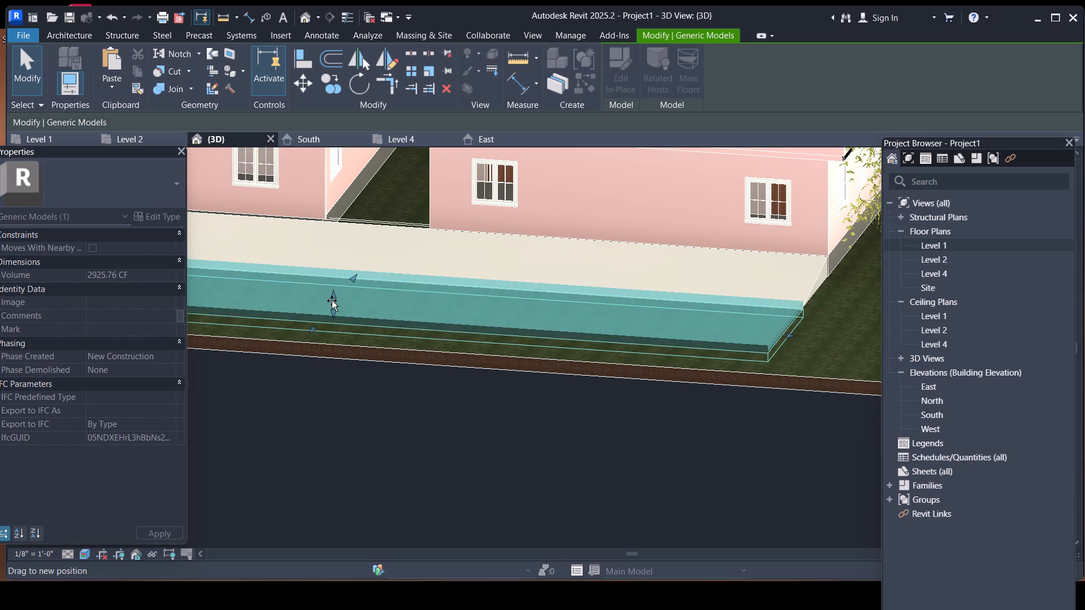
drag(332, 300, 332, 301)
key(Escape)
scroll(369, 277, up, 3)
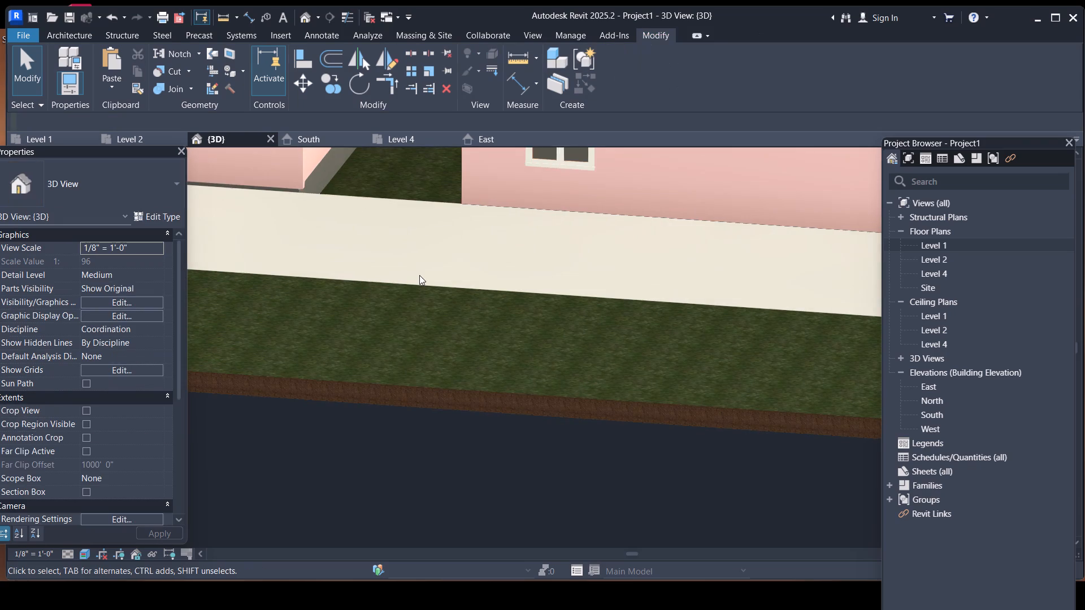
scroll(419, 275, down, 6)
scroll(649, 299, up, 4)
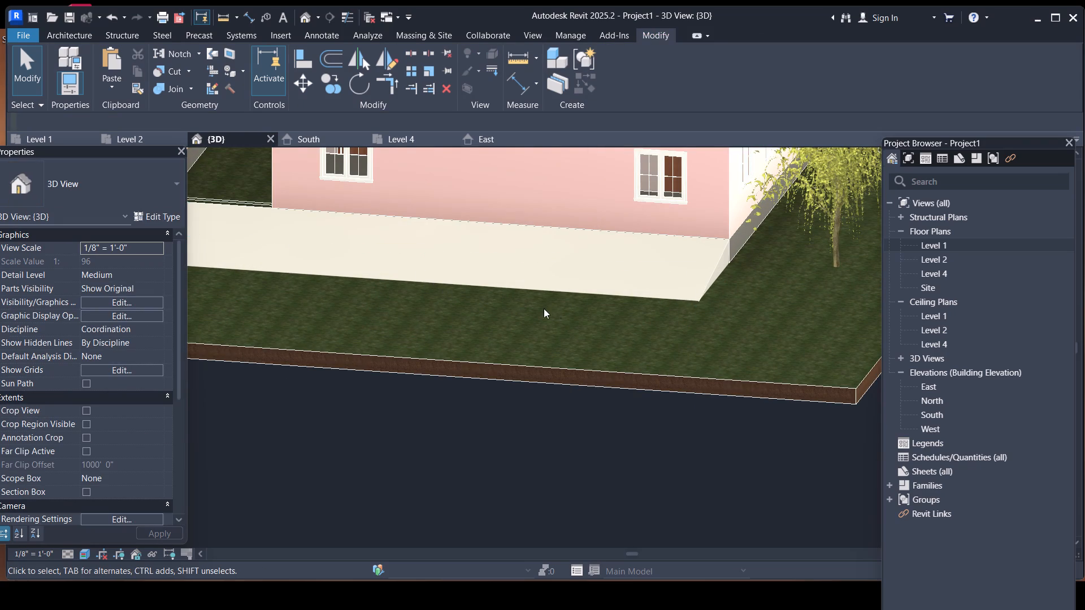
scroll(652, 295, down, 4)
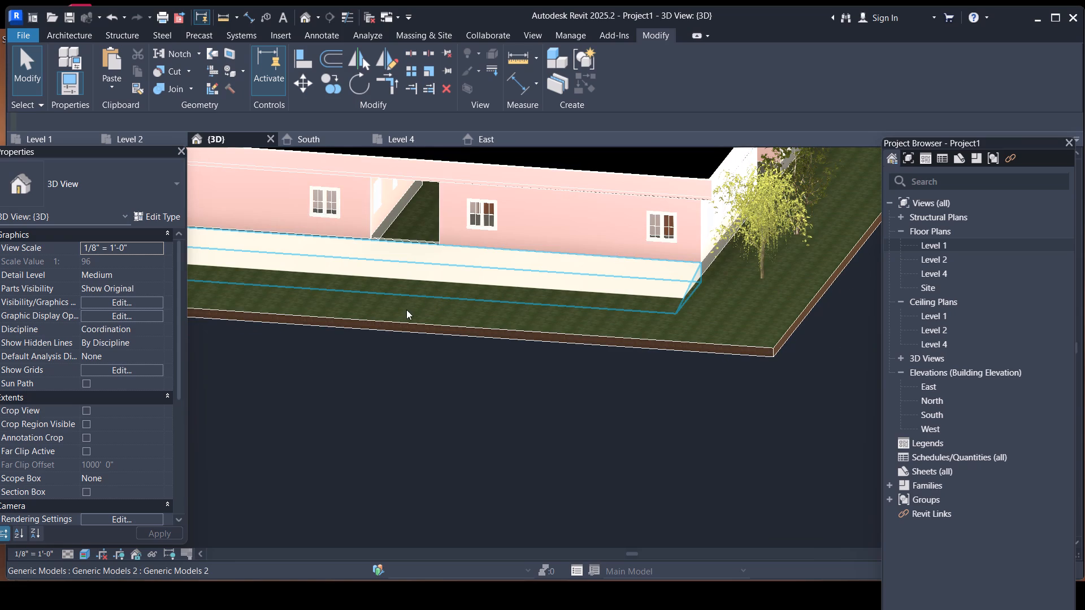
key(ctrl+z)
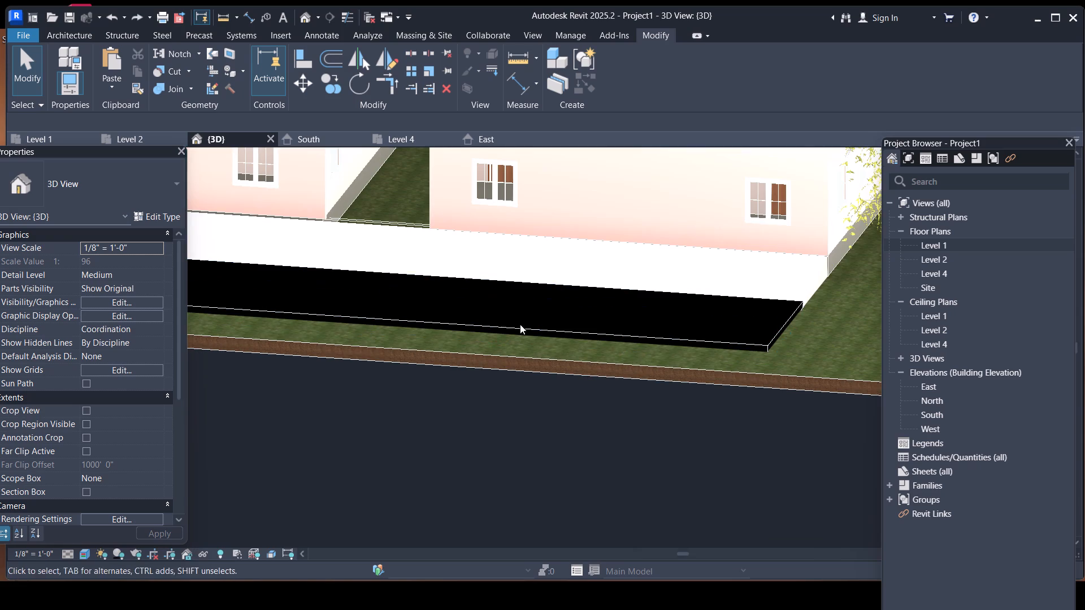
Delete the black road strip in front of the house.
click(558, 334)
key(Delete)
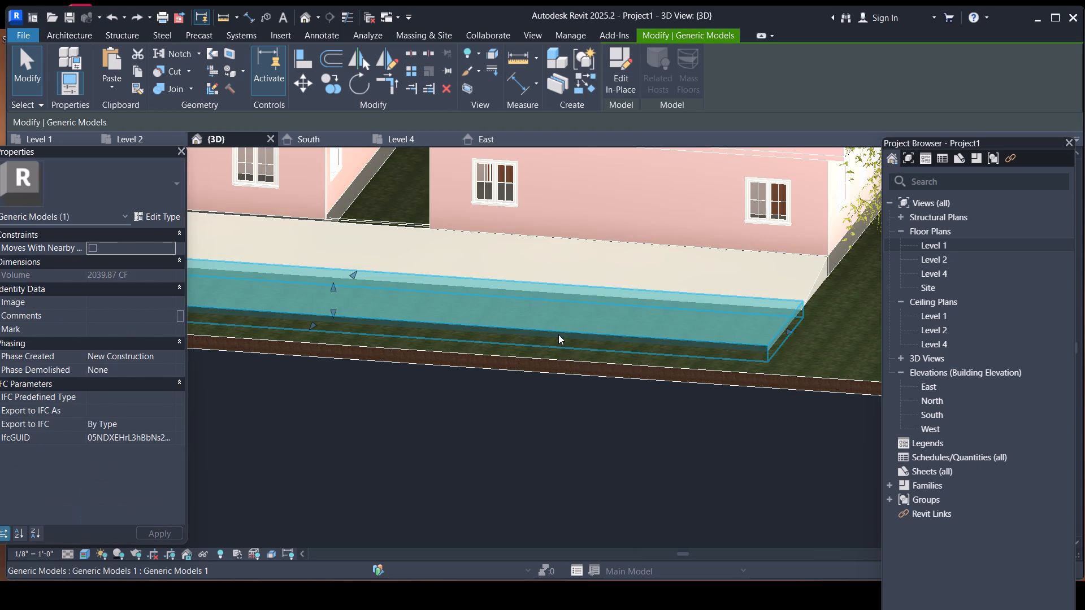
Examine the ramp's extrusion and its lower edge in the in-place editor, and return to the project.
scroll(713, 230, down, 3)
scroll(784, 276, up, 4)
scroll(736, 304, up, 4)
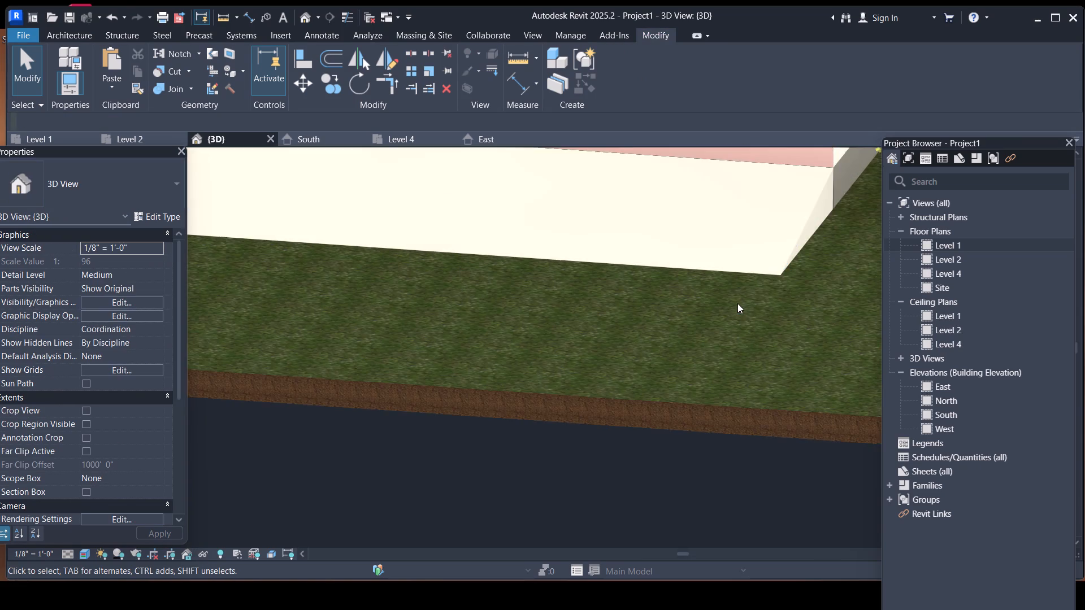
scroll(767, 285, up, 5)
scroll(806, 252, up, 5)
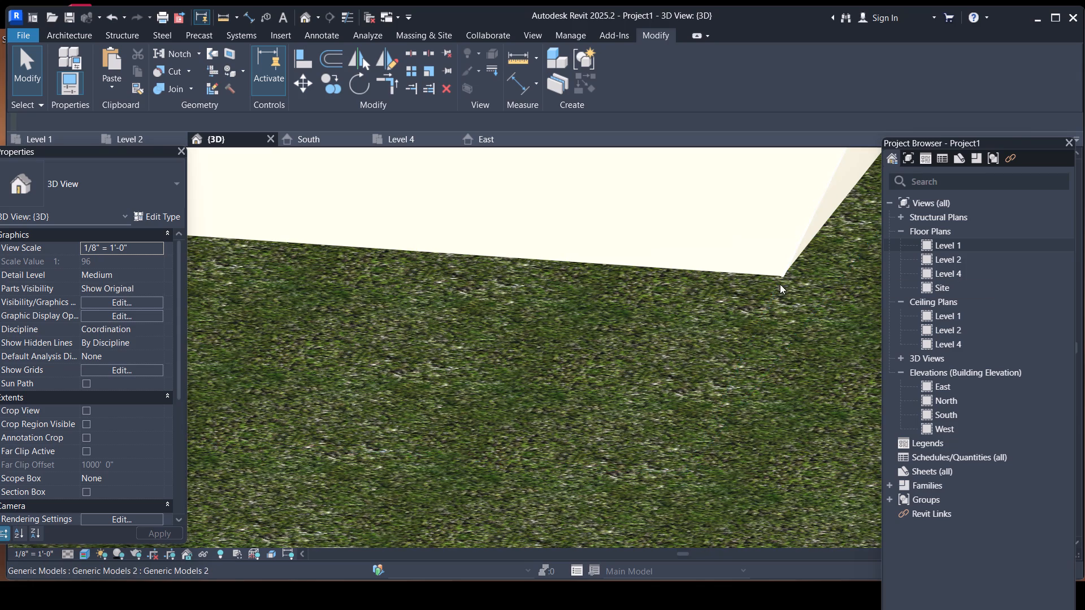
click(780, 272)
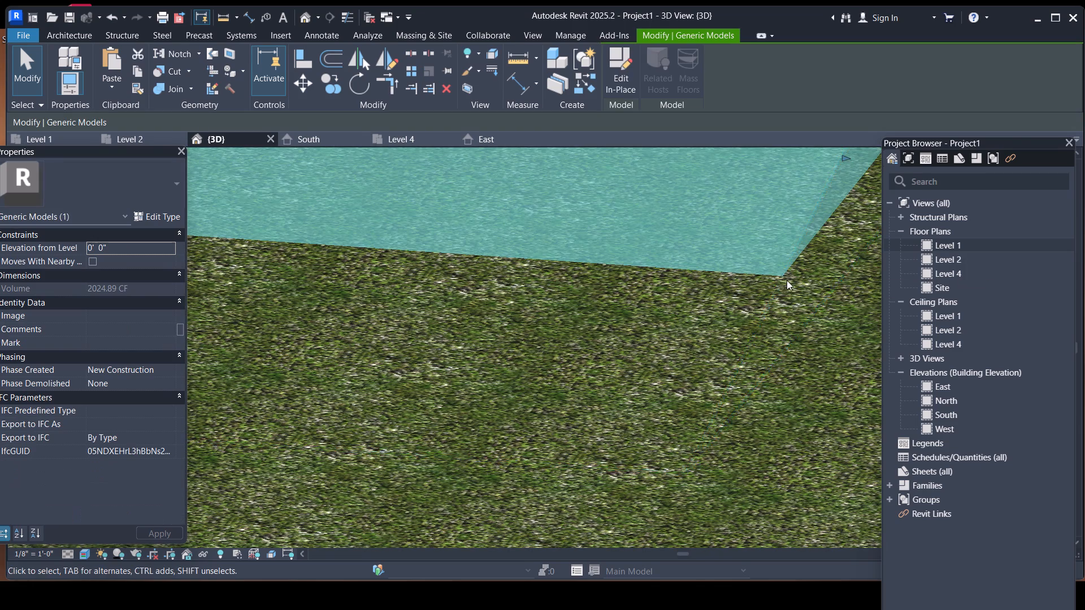
scroll(782, 279, down, 4)
click(628, 73)
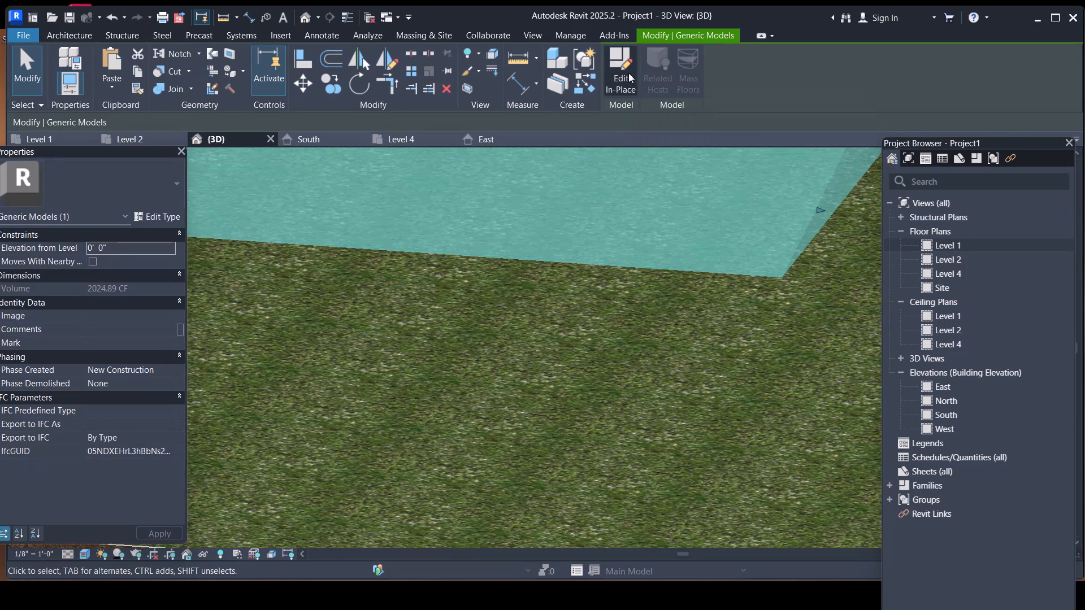
scroll(751, 294, down, 7)
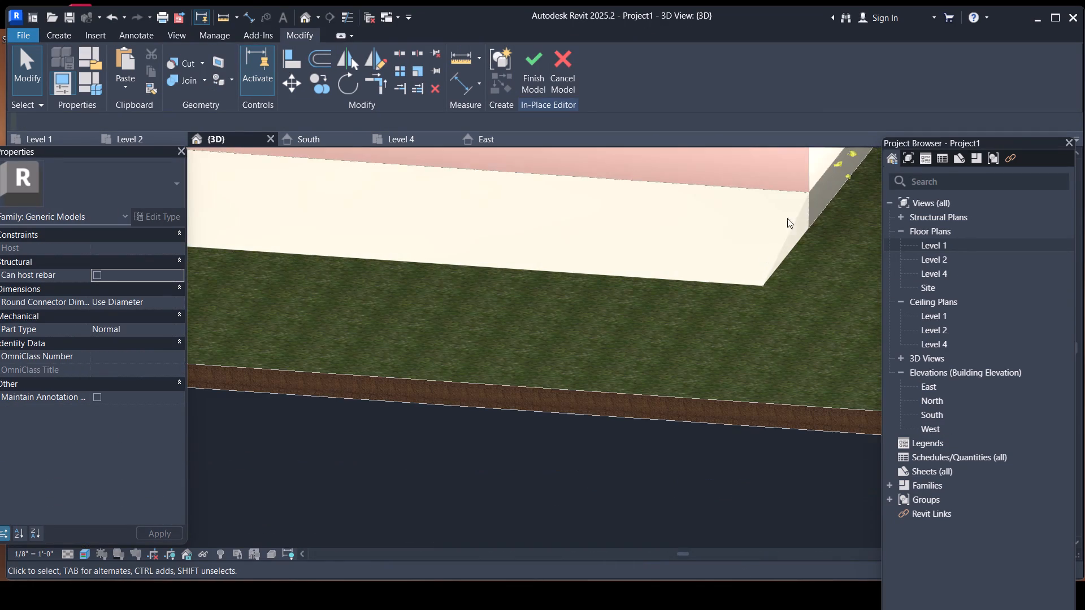
click(770, 275)
scroll(776, 252, down, 3)
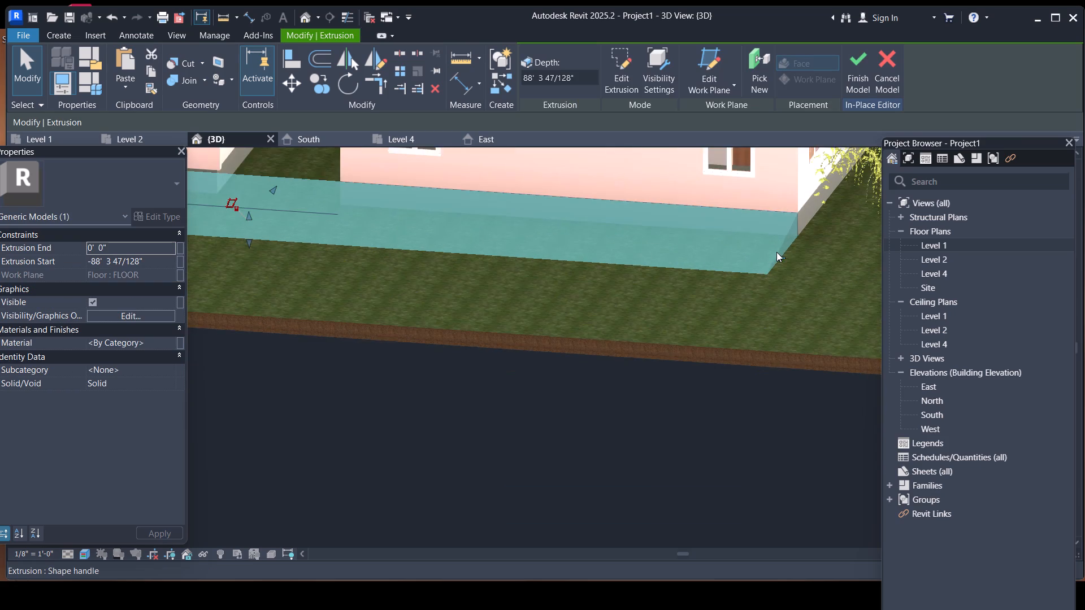
scroll(776, 252, down, 1)
scroll(388, 223, down, 5)
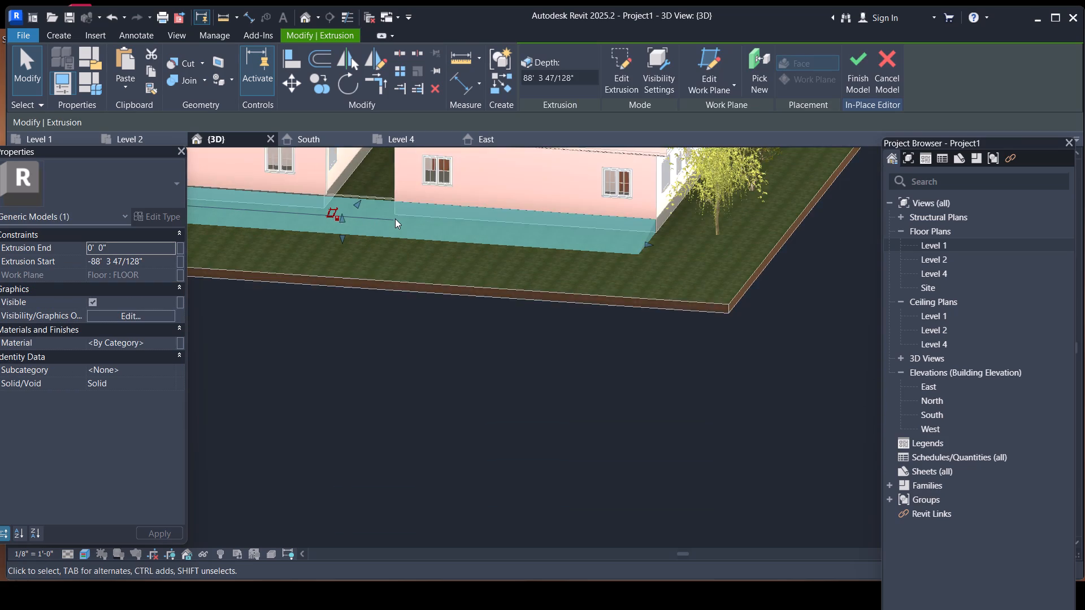
scroll(354, 202, up, 3)
scroll(403, 215, up, 3)
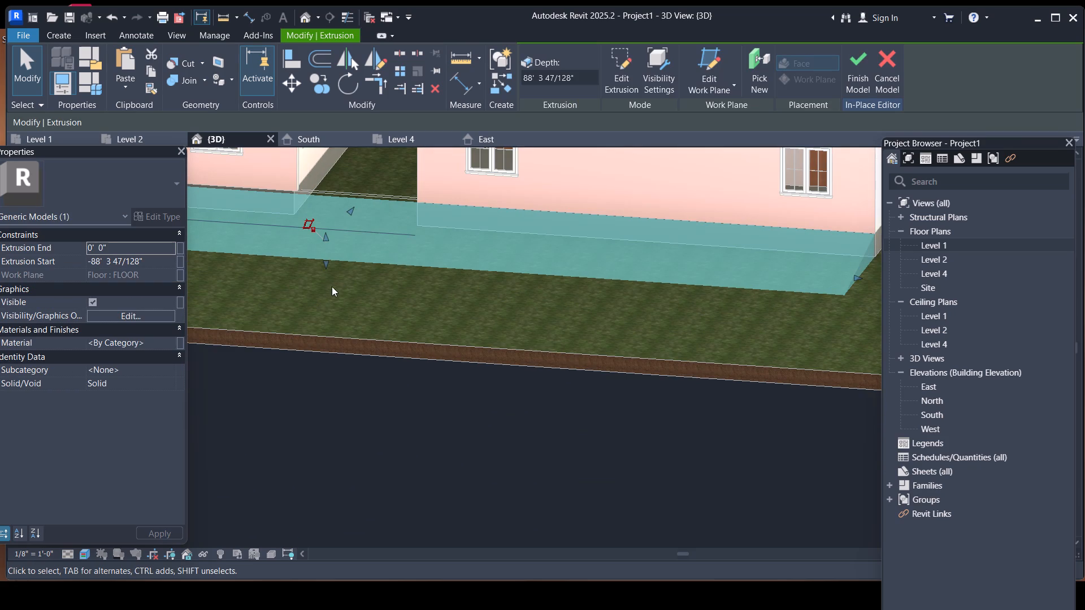
scroll(362, 281, down, 9)
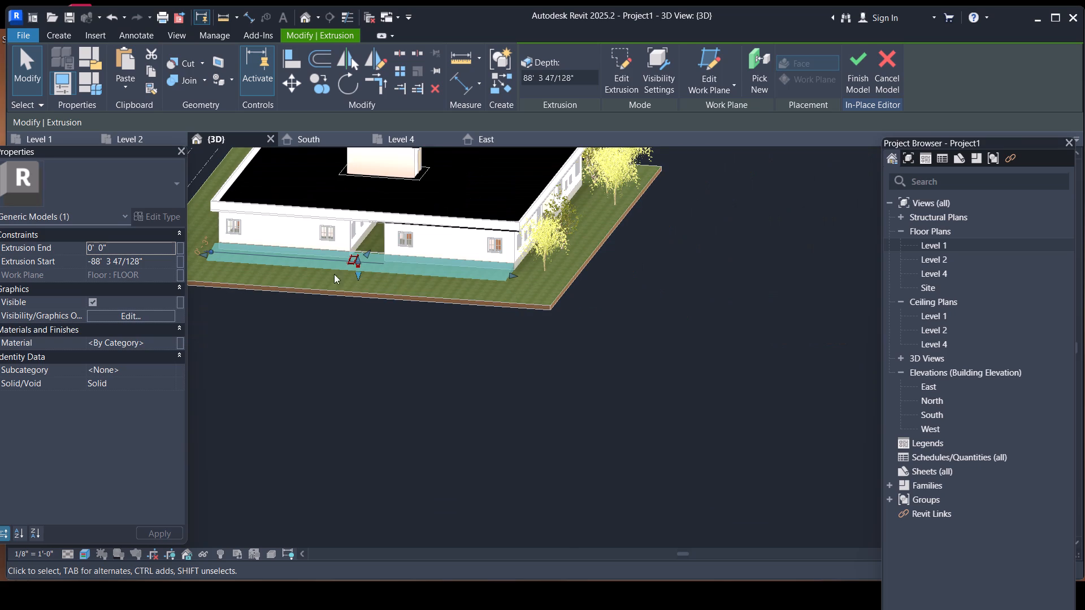
click(853, 62)
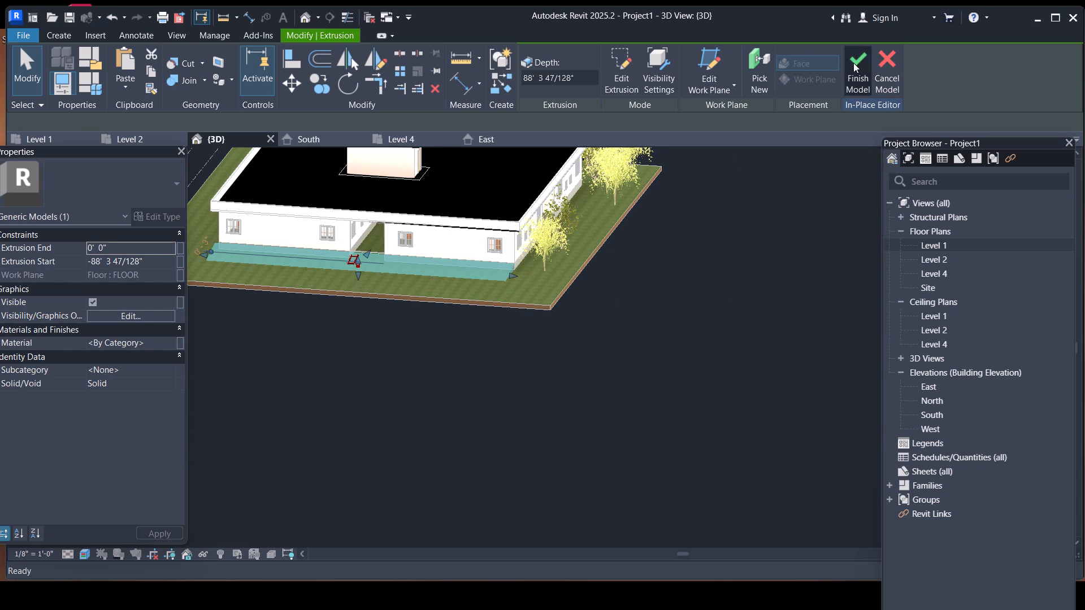
key(Escape)
Delete the in-place ramp along the house front.
scroll(493, 261, up, 11)
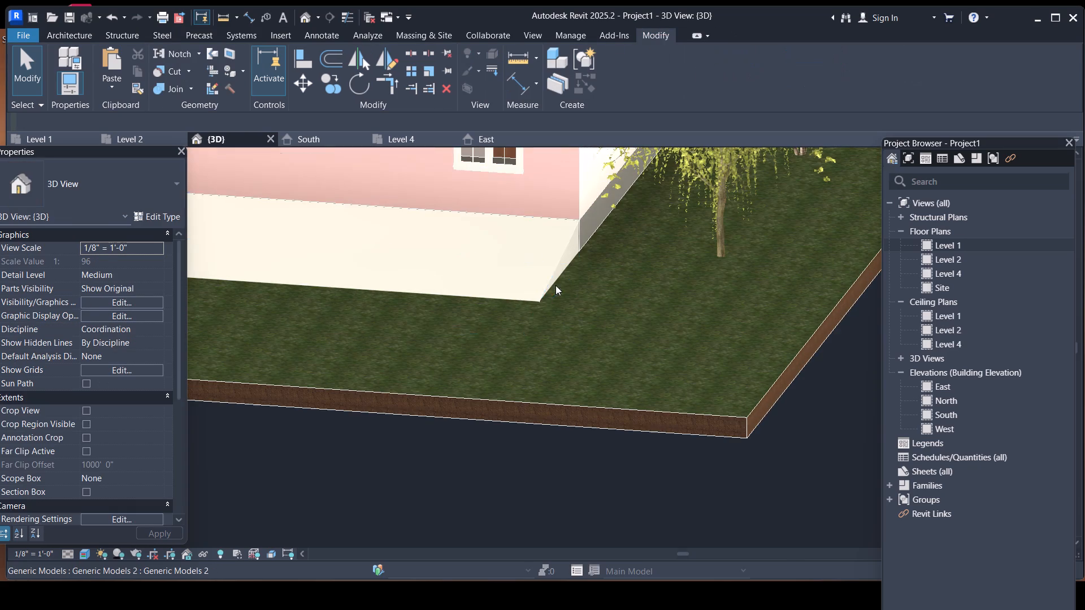
click(544, 292)
scroll(541, 284, up, 5)
key(Escape)
scroll(564, 249, down, 2)
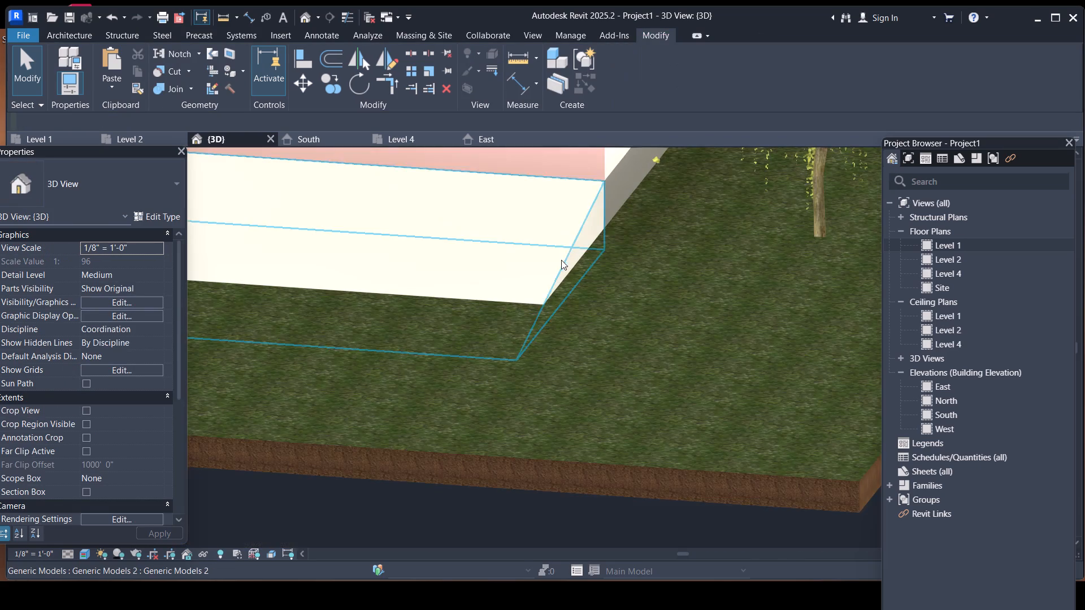
click(553, 278)
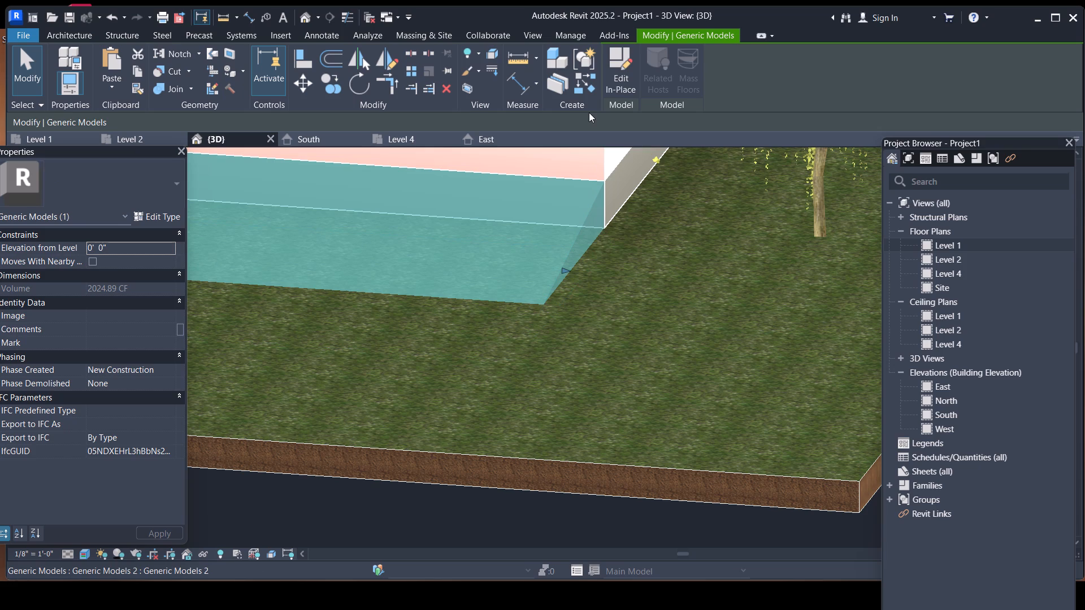
key(Delete)
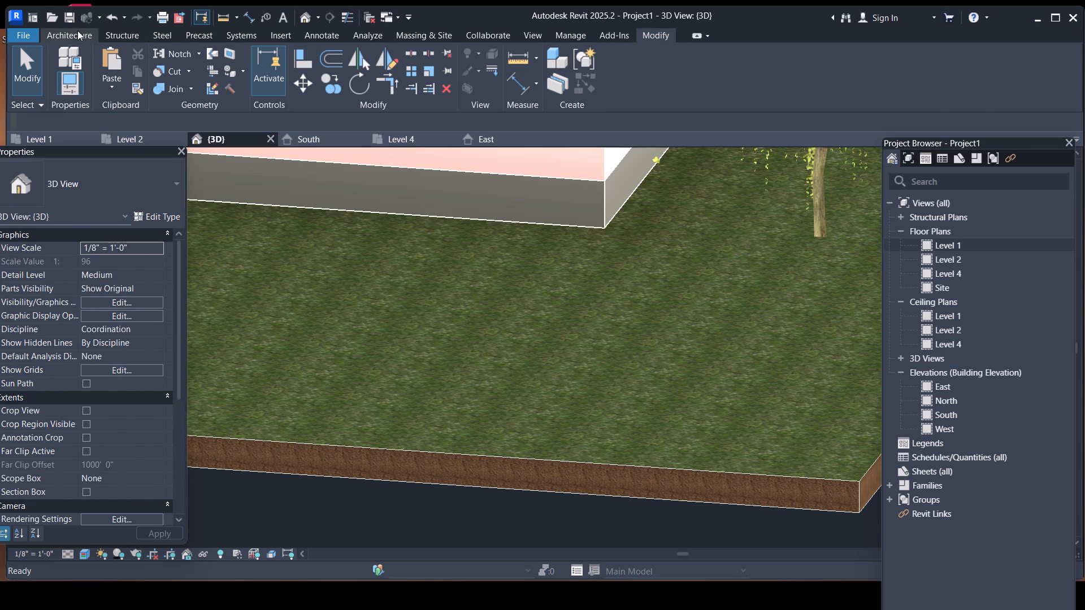
Bring up the architectural modelling tools.
click(77, 30)
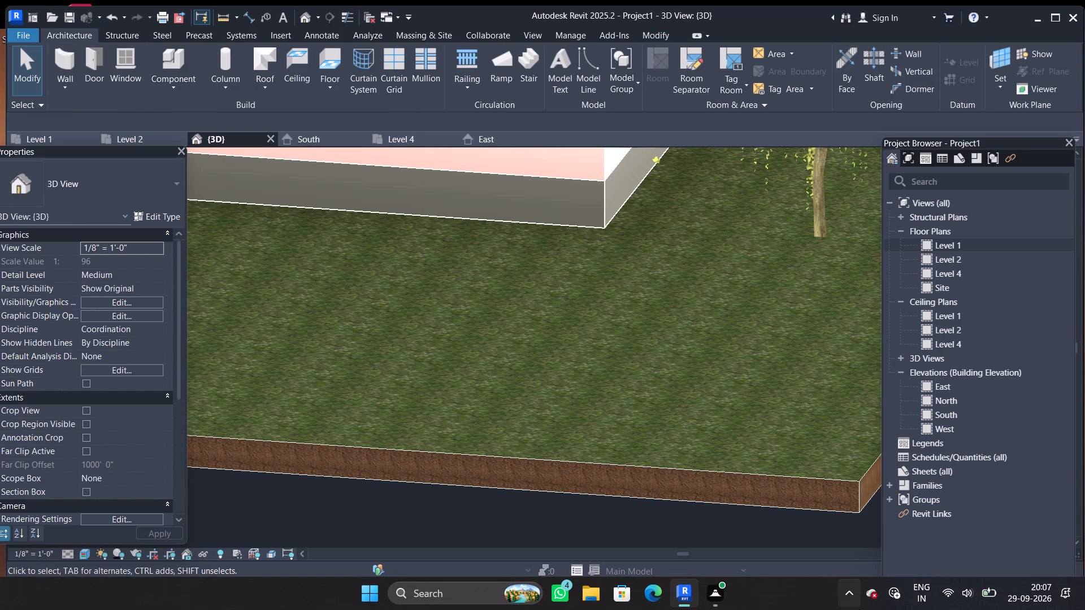
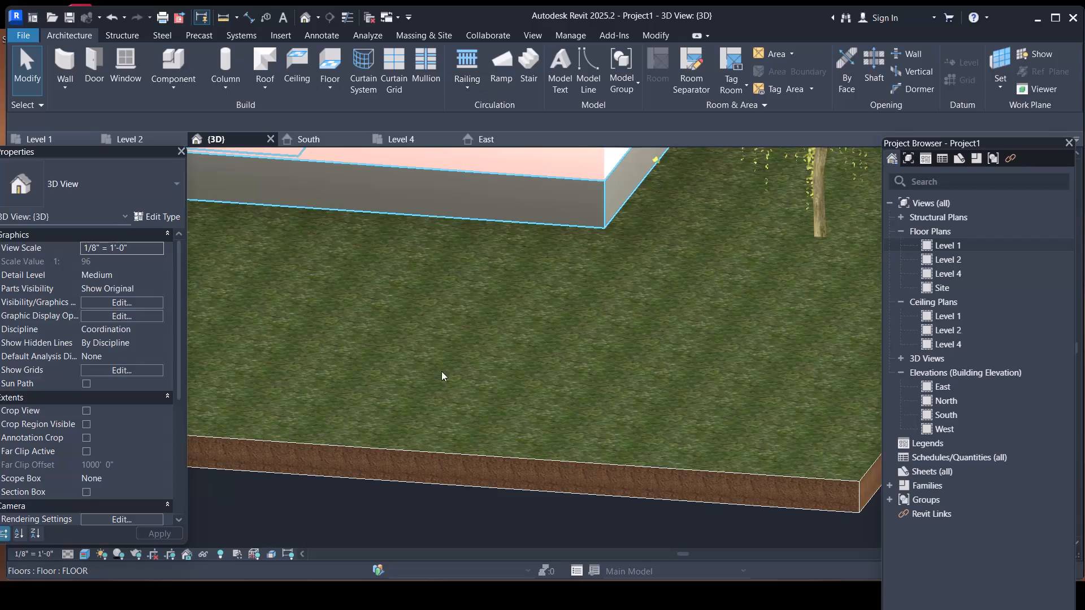
Examine the floor slab's exposed edge and front corner near the tree, checking its properties against the surrounding lawn.
key(Escape)
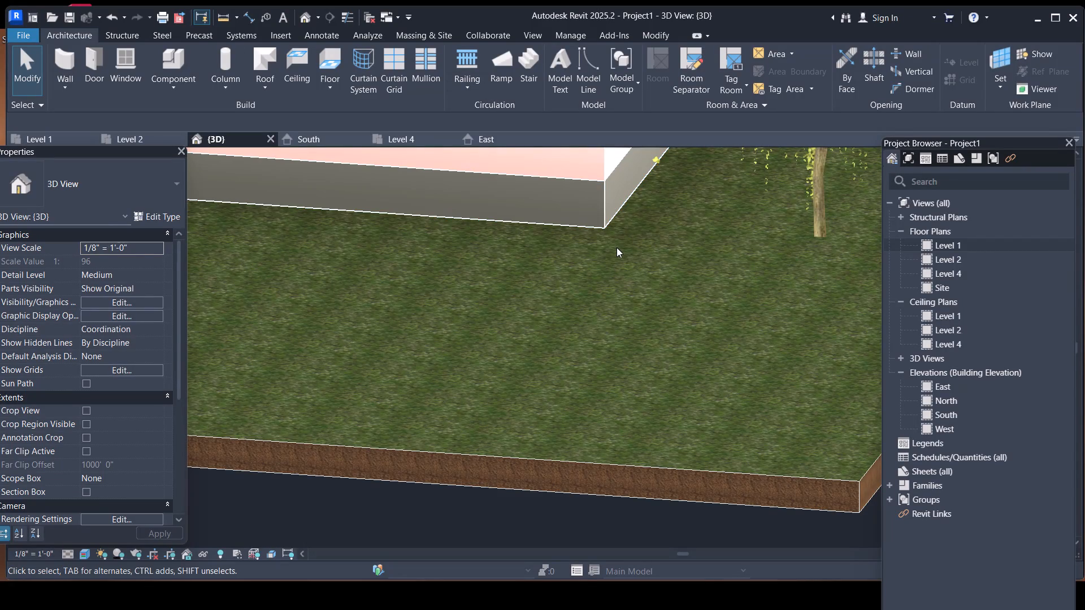
scroll(617, 247, down, 5)
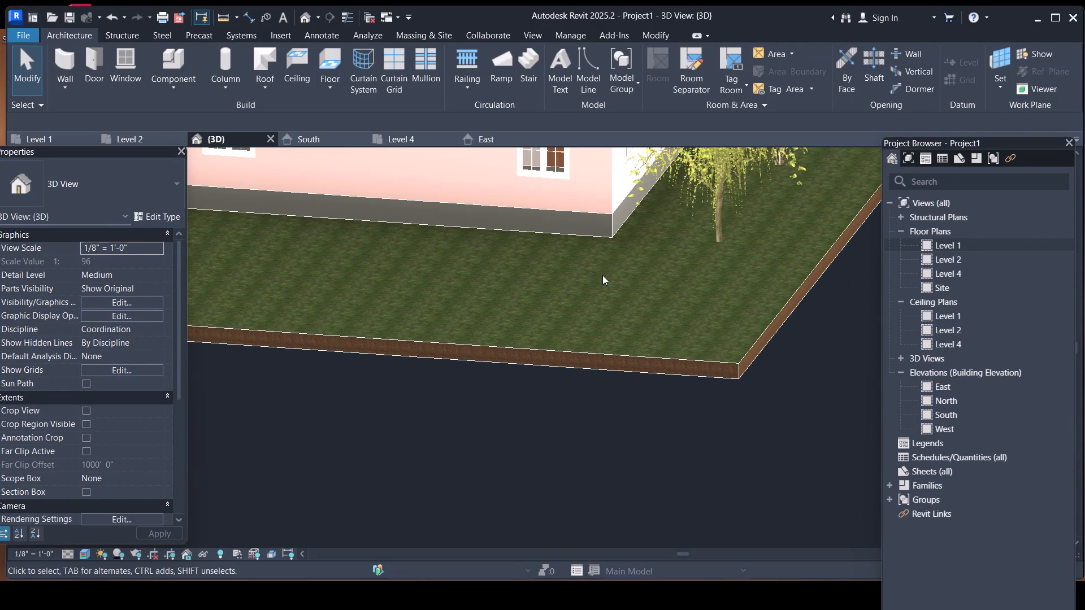
scroll(606, 265, up, 5)
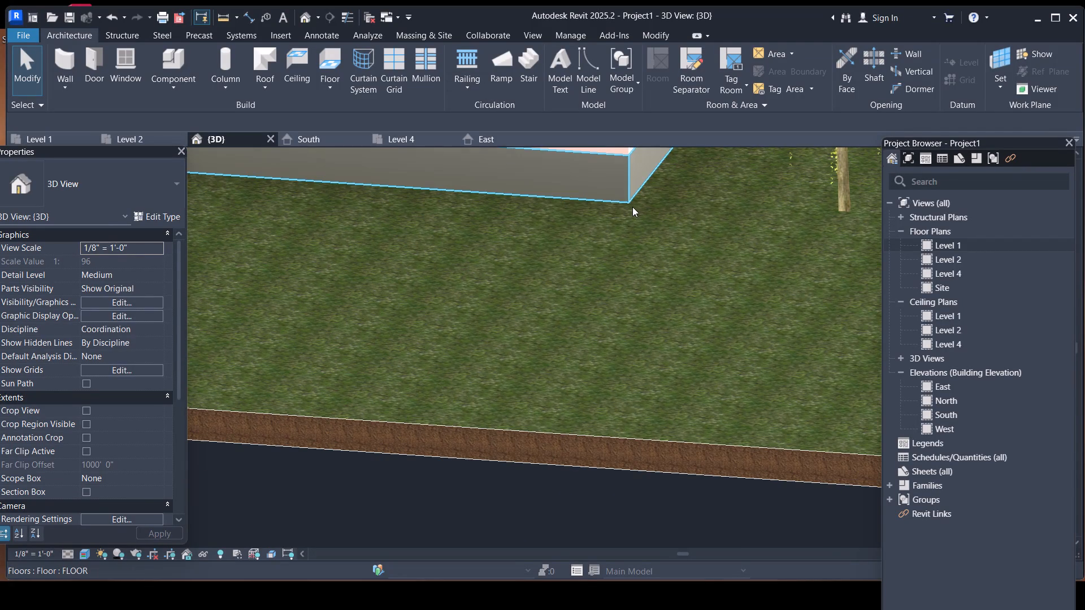
click(632, 207)
scroll(629, 313, down, 3)
key(Escape)
scroll(646, 313, down, 2)
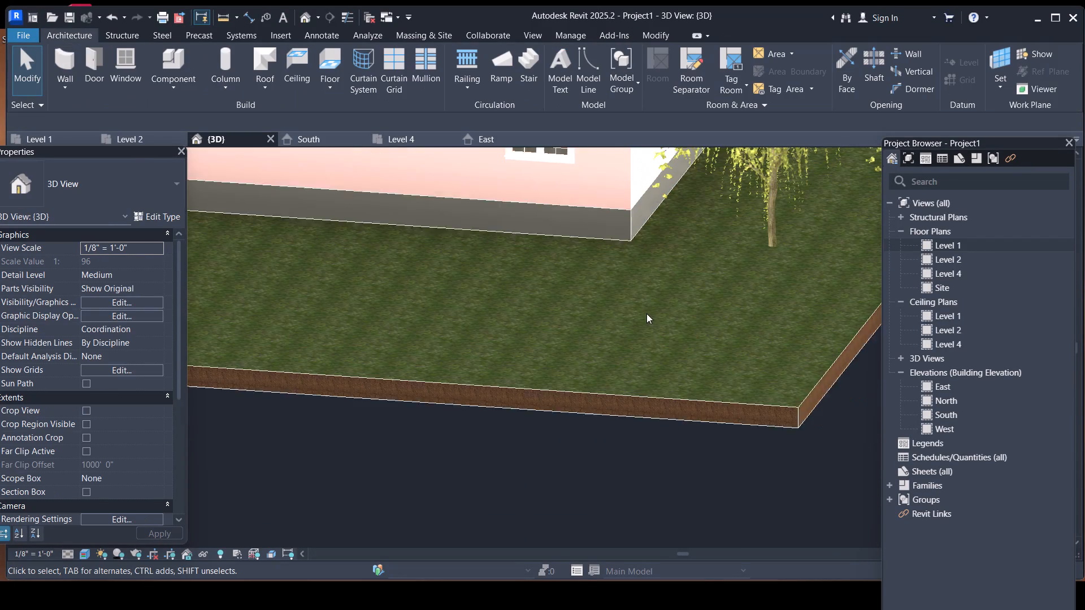
scroll(646, 313, down, 1)
middle_drag(668, 282, 748, 333)
scroll(670, 348, down, 3)
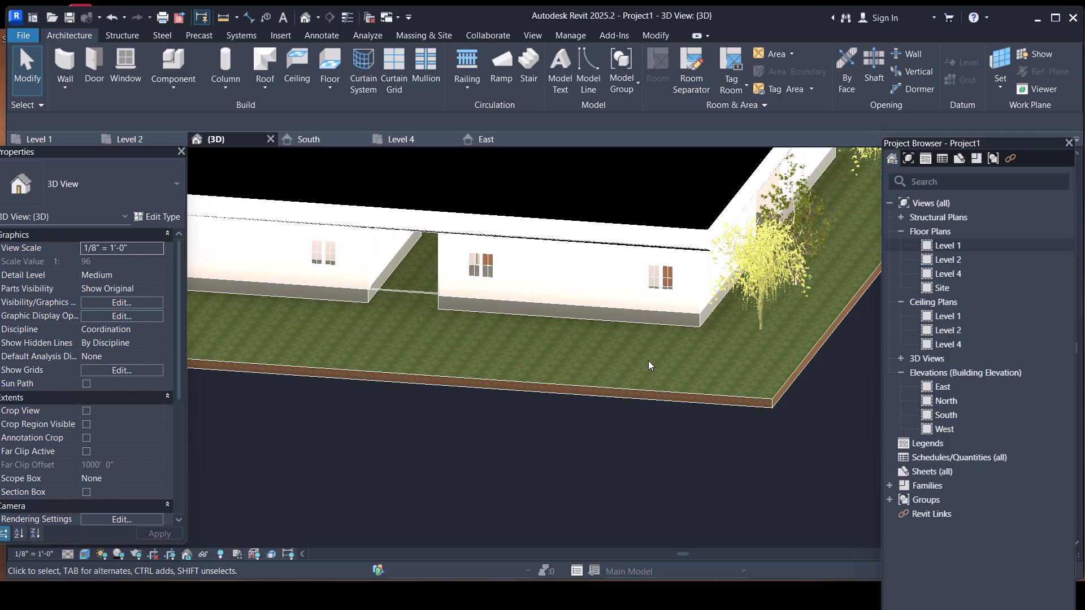
click(698, 324)
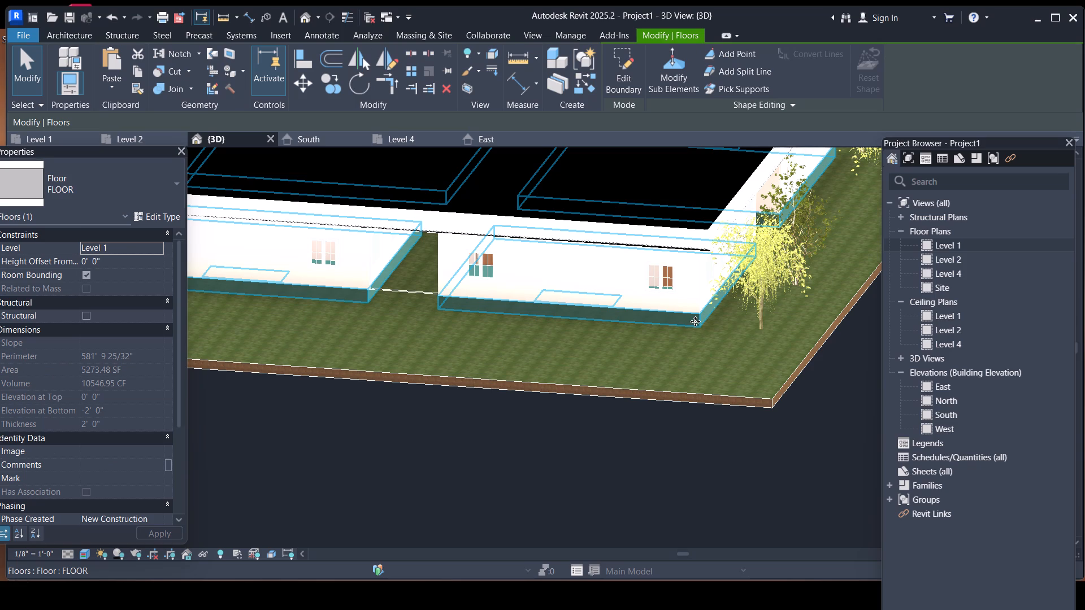
scroll(668, 342, up, 5)
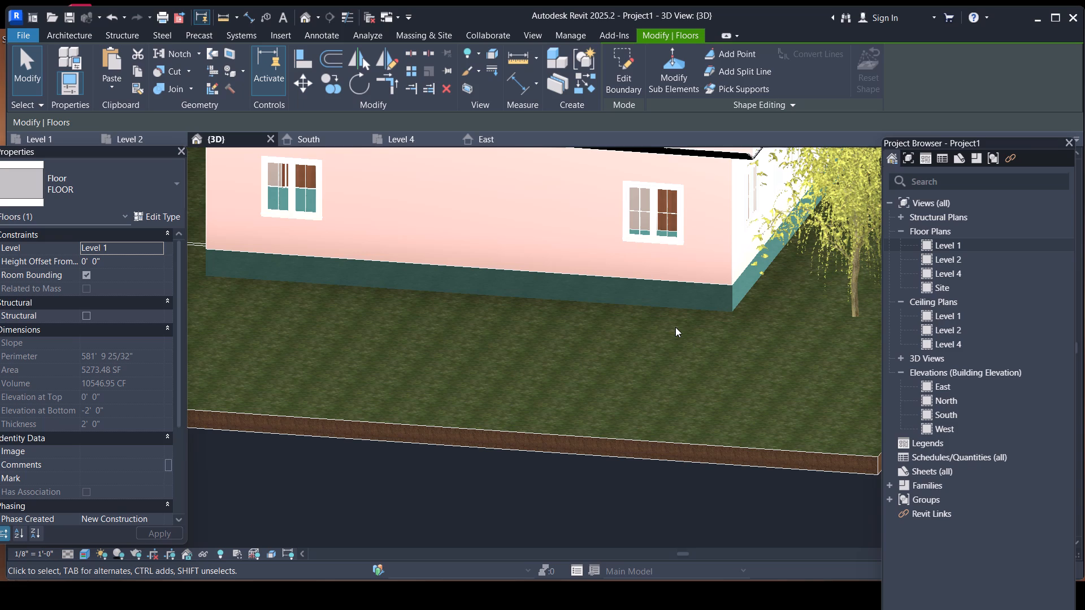
key(Escape)
Examine the house, its recessed openings and the surrounding lawn from the front and around the adjacent corner.
scroll(650, 321, down, 5)
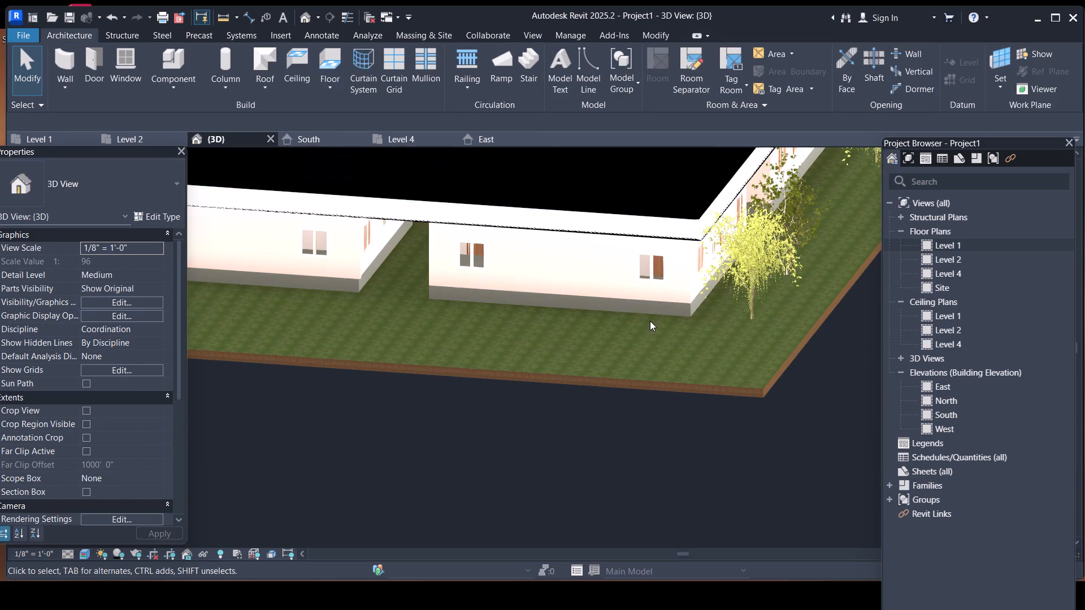
scroll(663, 312, up, 2)
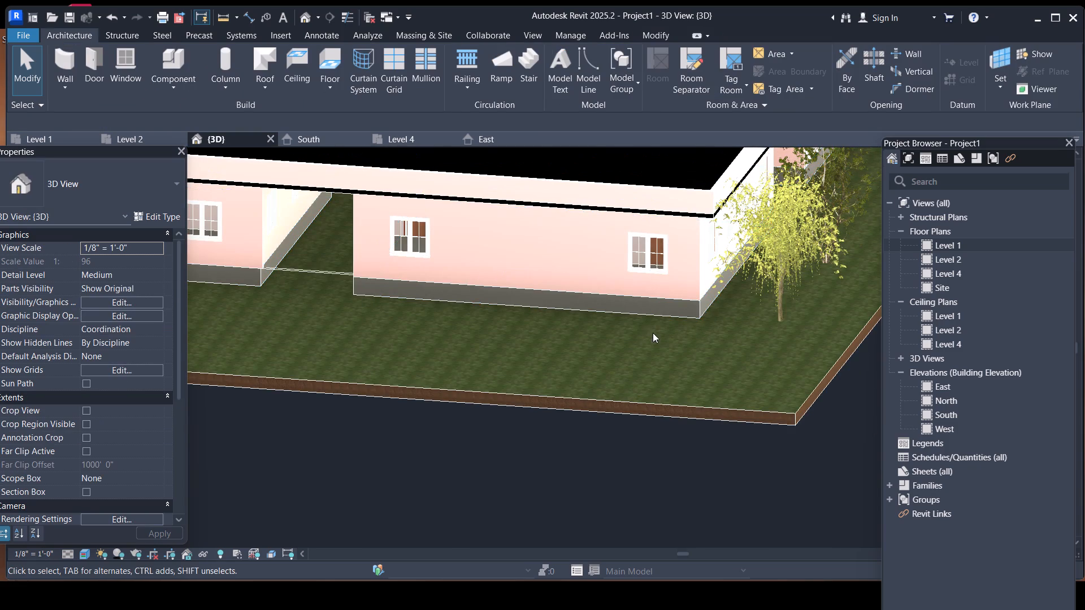
scroll(653, 333, down, 5)
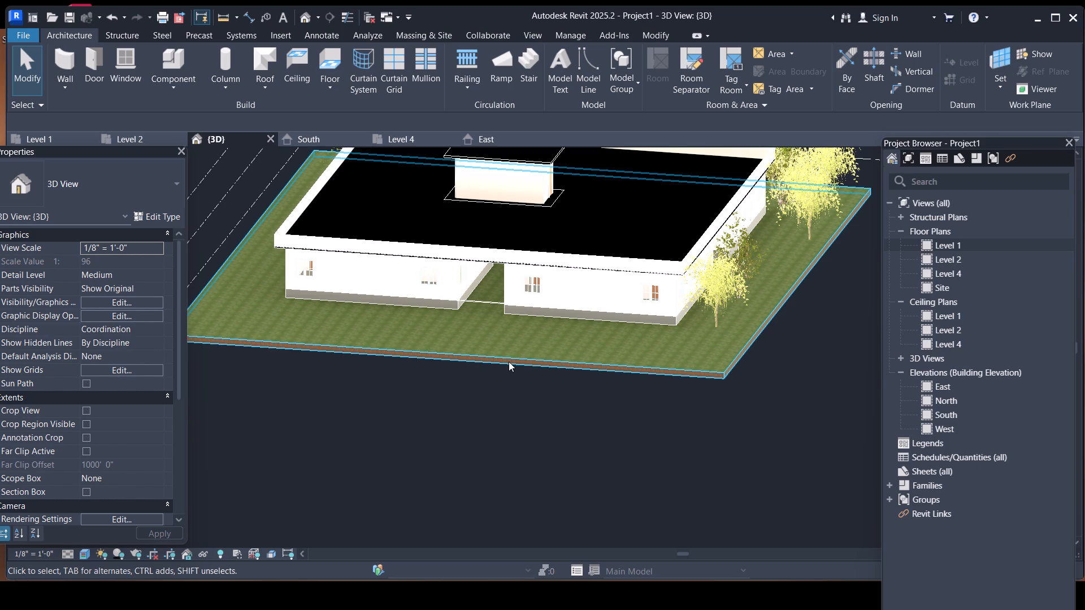
scroll(454, 304, up, 2)
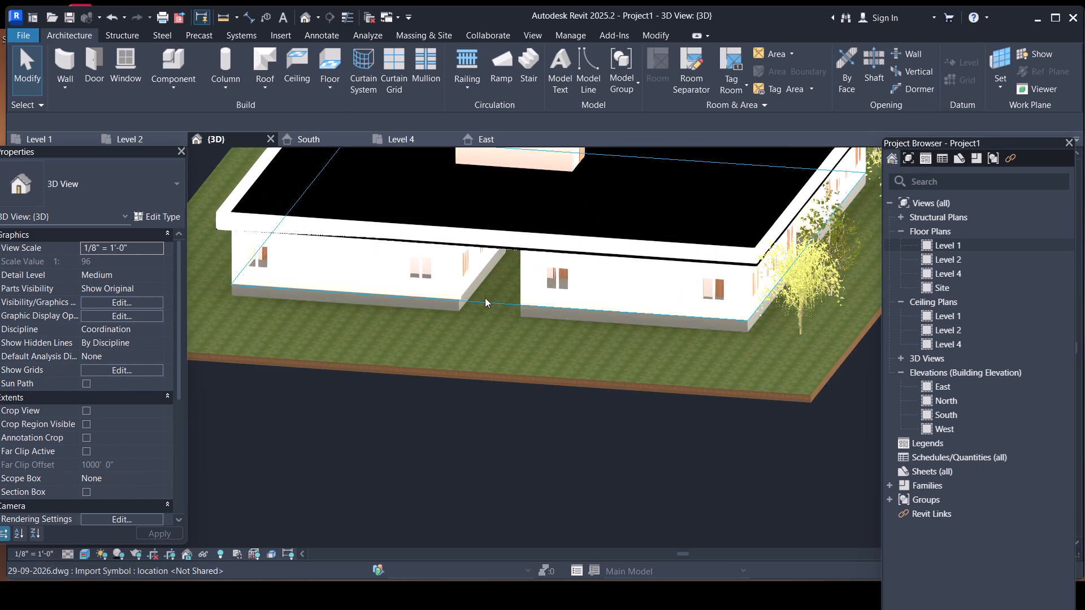
scroll(507, 320, down, 3)
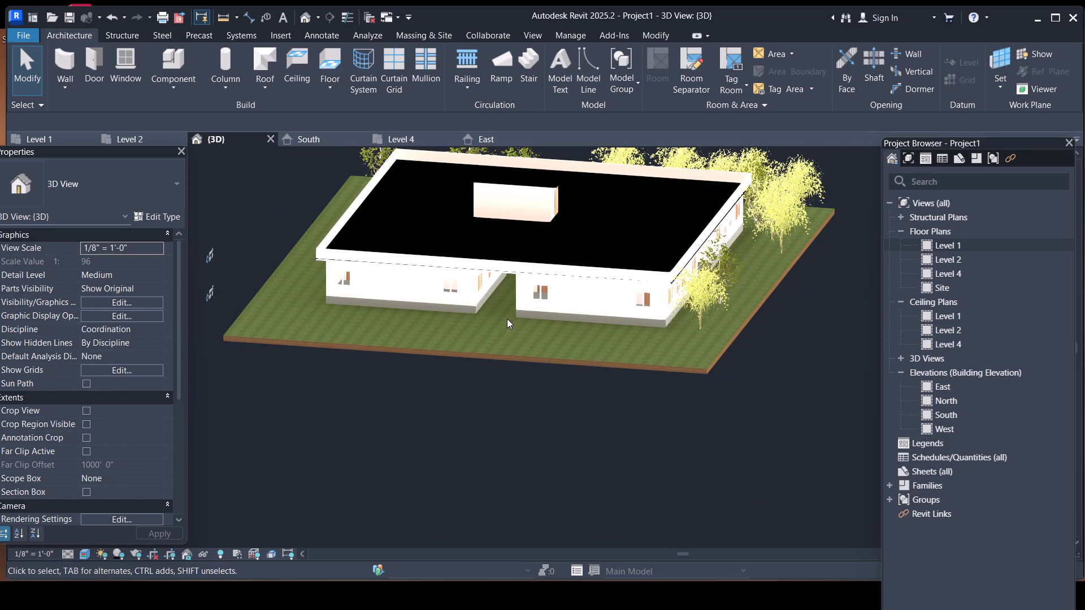
shift+middle_drag(509, 332, 648, 315)
middle_drag(486, 319, 651, 349)
scroll(486, 319, down, 1)
scroll(498, 360, up, 3)
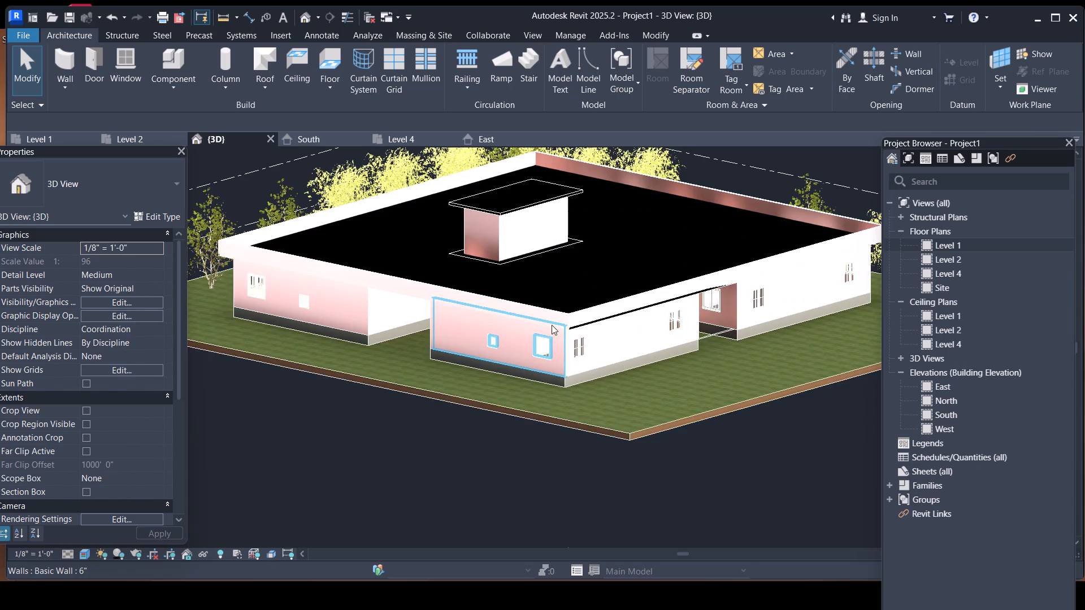
scroll(576, 310, down, 3)
shift+middle_drag(684, 347, 653, 355)
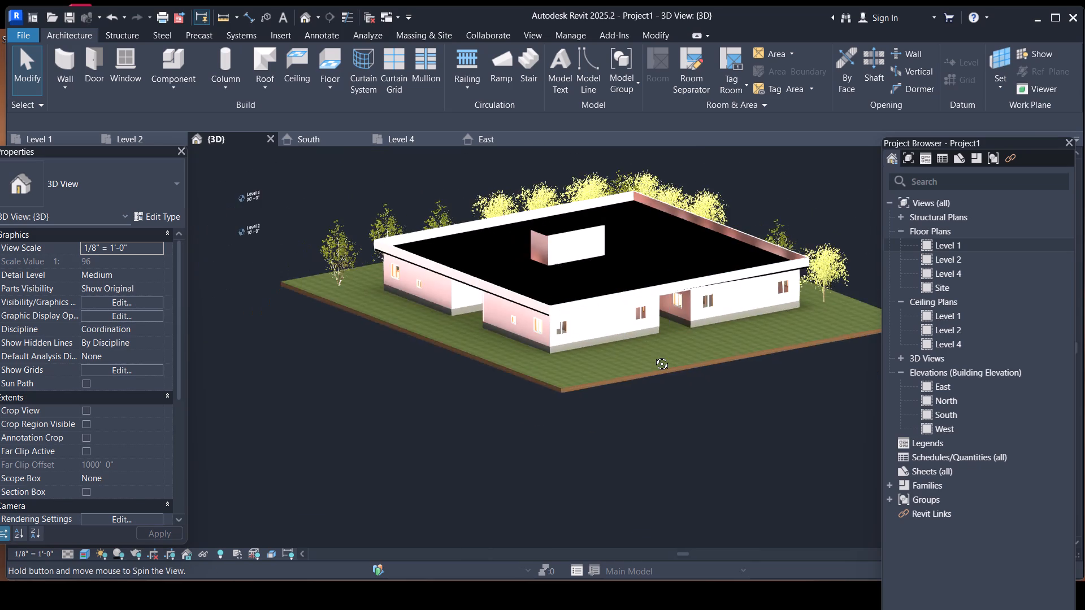
shift+middle_drag(653, 355, 637, 359)
scroll(637, 358, up, 2)
click(624, 338)
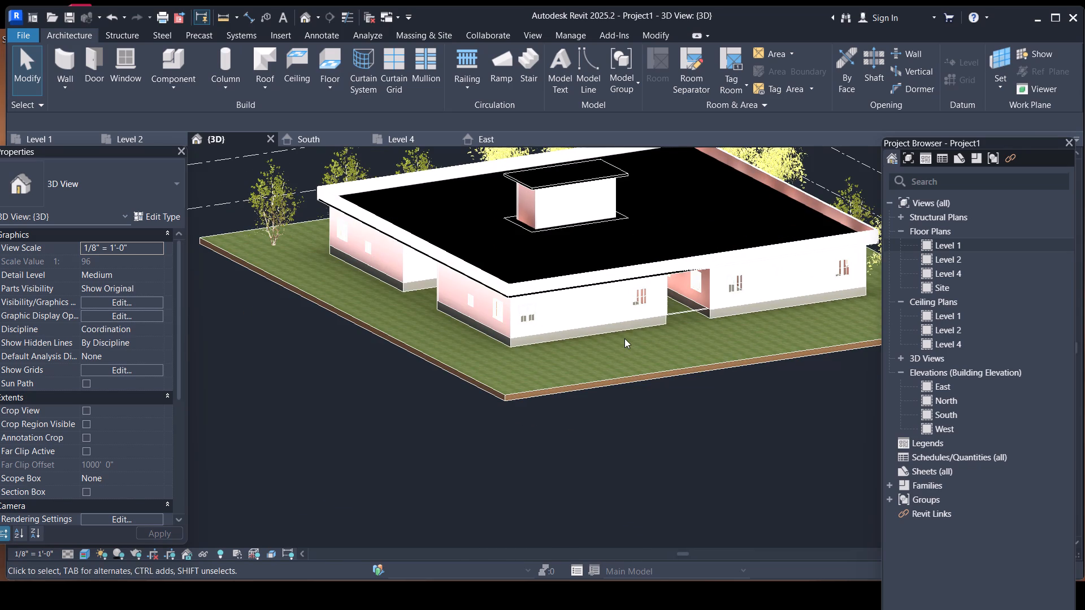
key(Escape)
scroll(659, 320, down, 2)
middle_drag(674, 312, 639, 385)
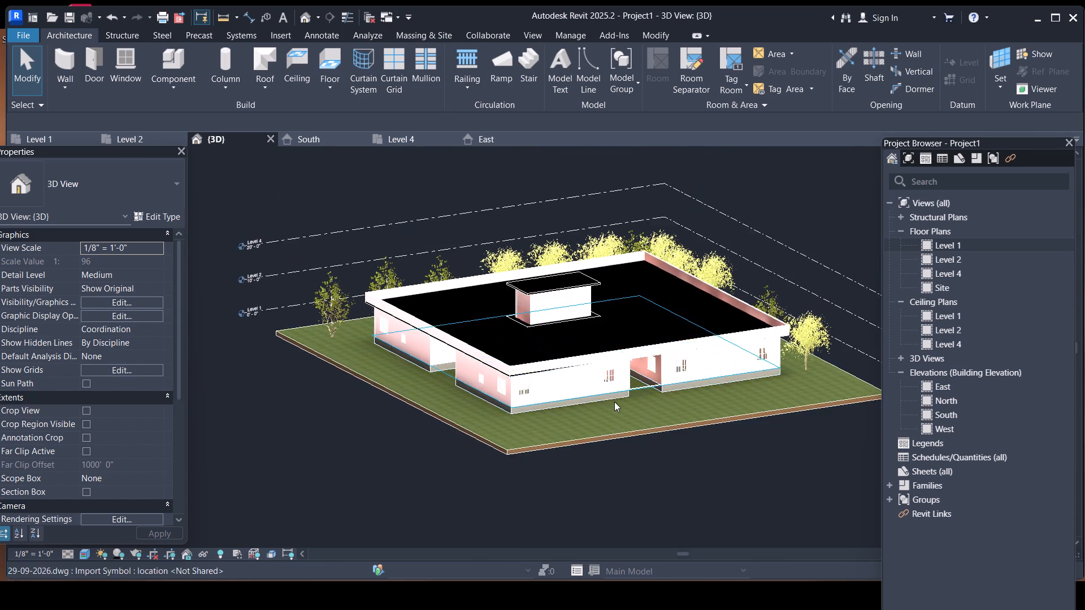
scroll(614, 402, up, 5)
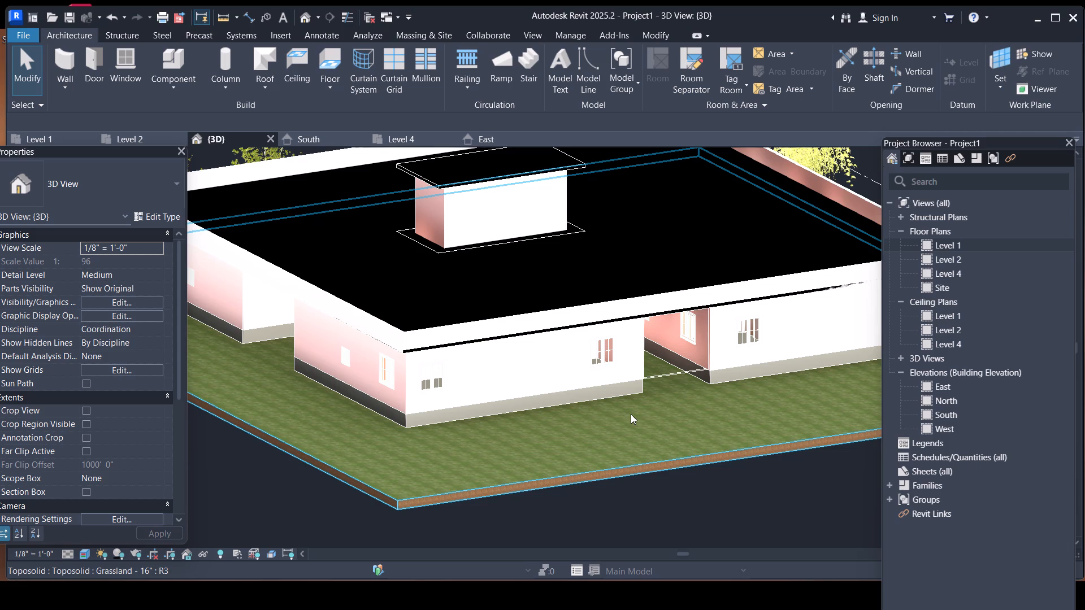
Inspect the Level 1 floor slab's extent and exposed edges around the house corner and the recessed opening.
click(572, 408)
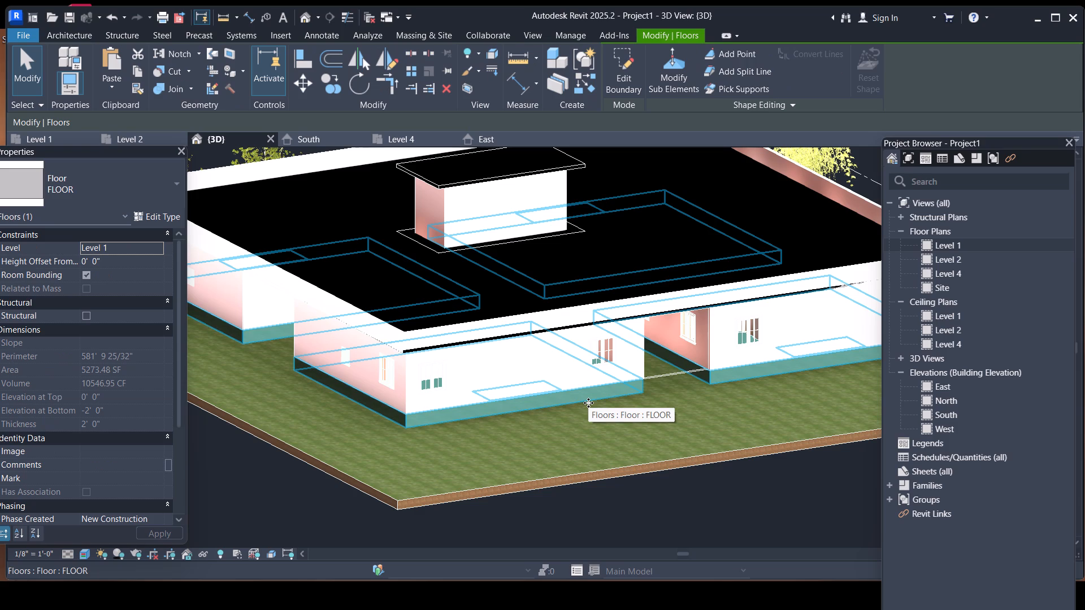
key(Escape)
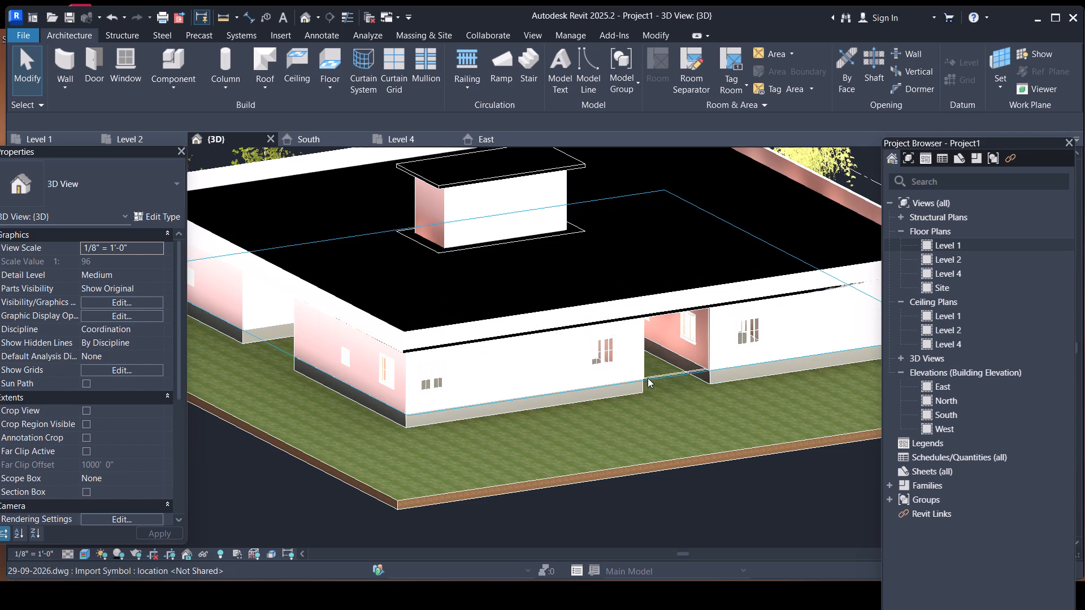
scroll(648, 378, down, 3)
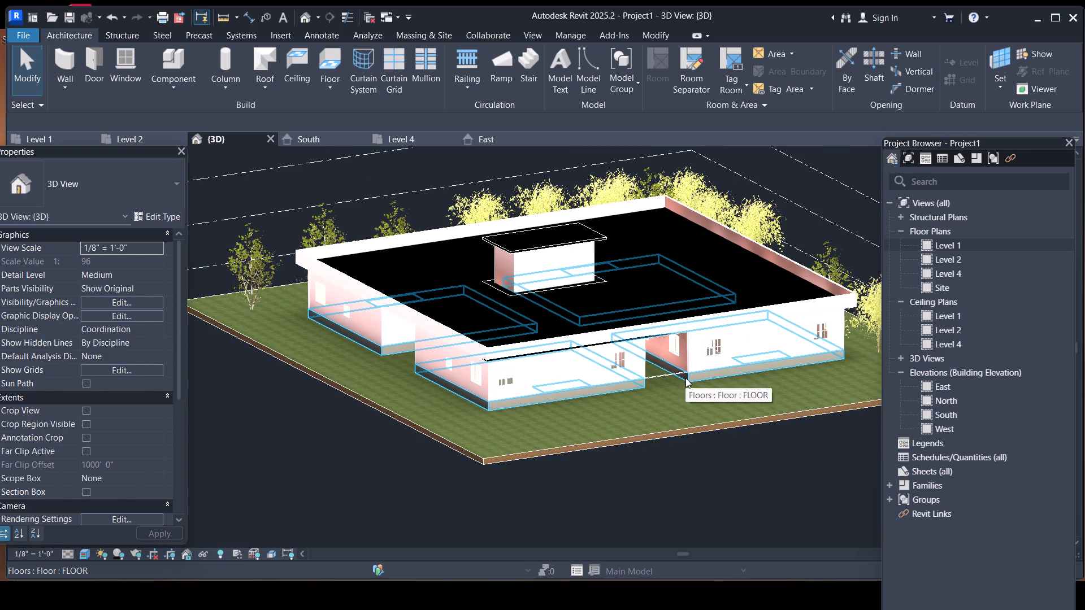
click(686, 378)
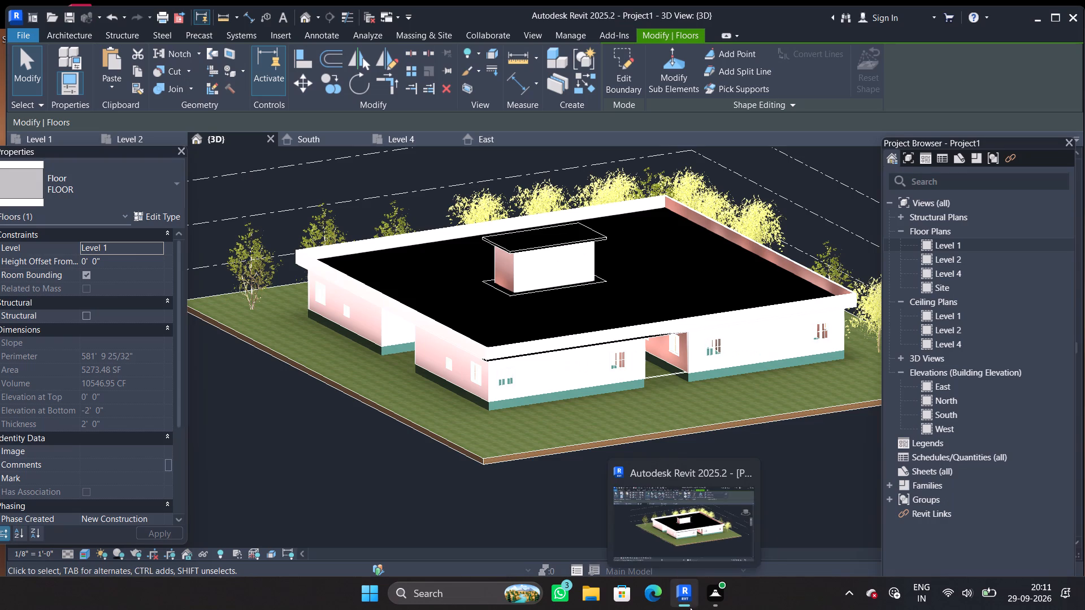
scroll(488, 447, up, 1)
scroll(520, 404, down, 1)
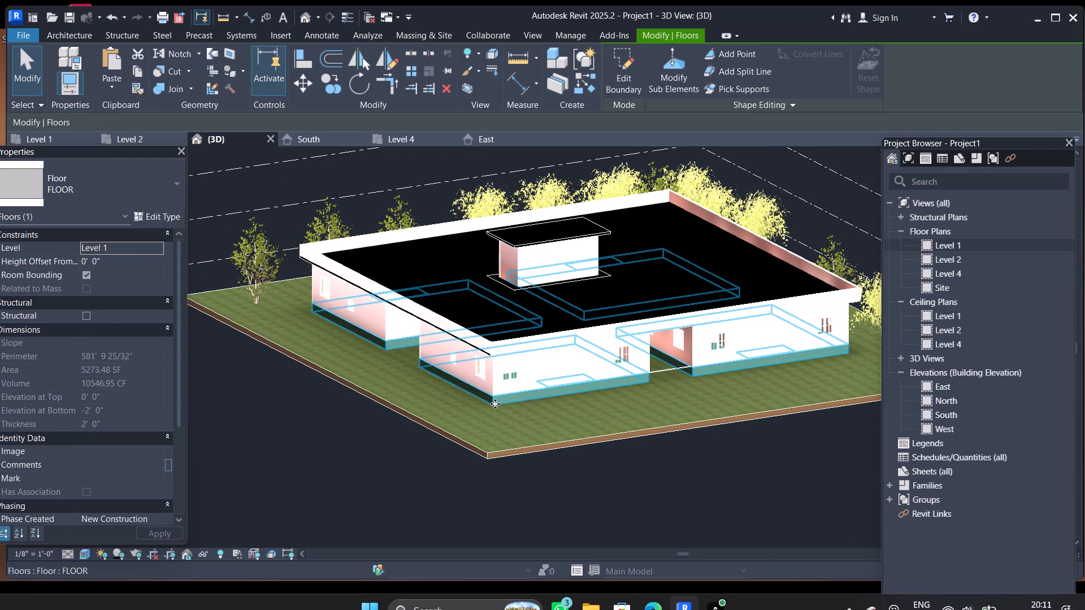
scroll(495, 404, up, 2)
scroll(585, 342, down, 3)
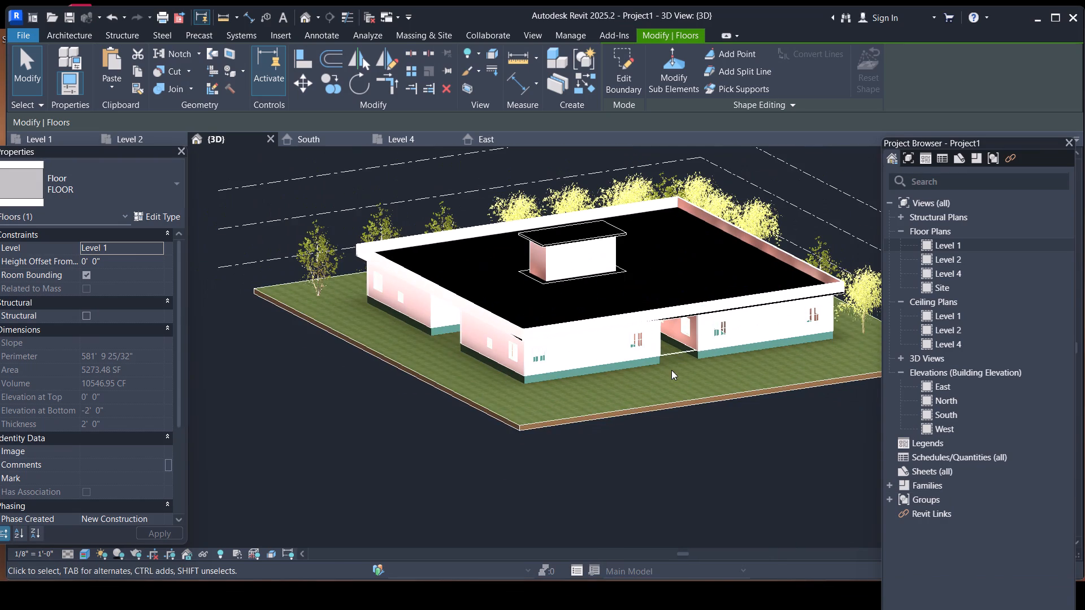
middle_drag(671, 370, 626, 393)
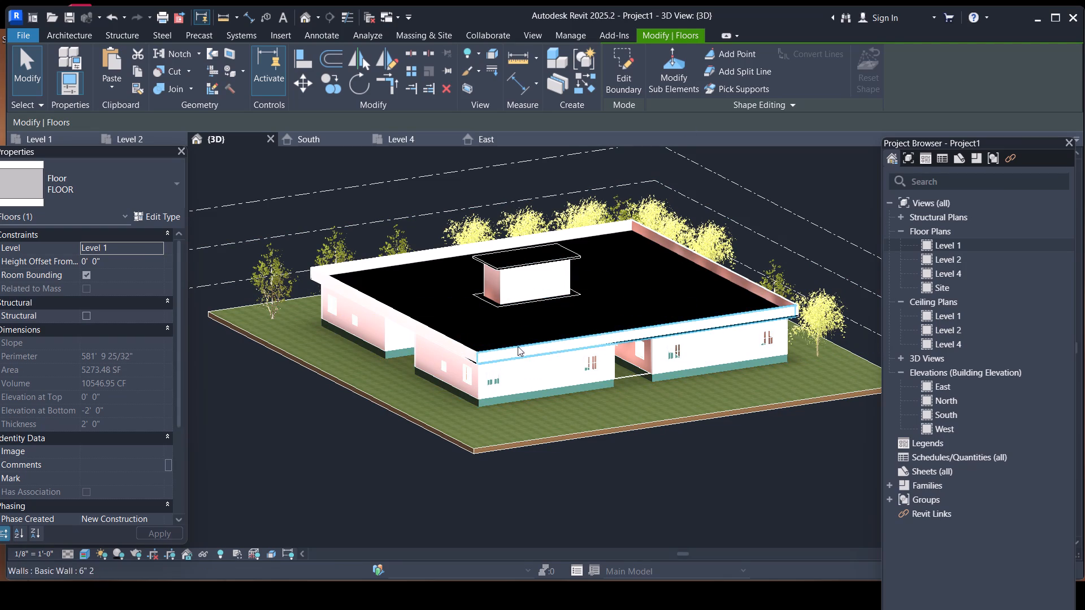
scroll(518, 423, up, 2)
scroll(525, 385, down, 2)
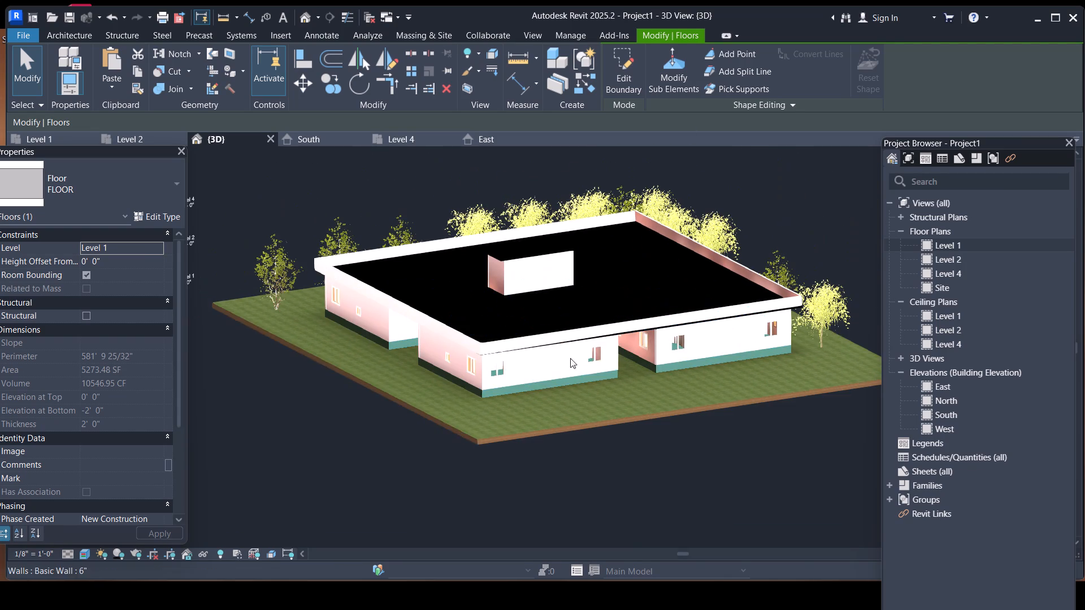
middle_drag(631, 352, 644, 328)
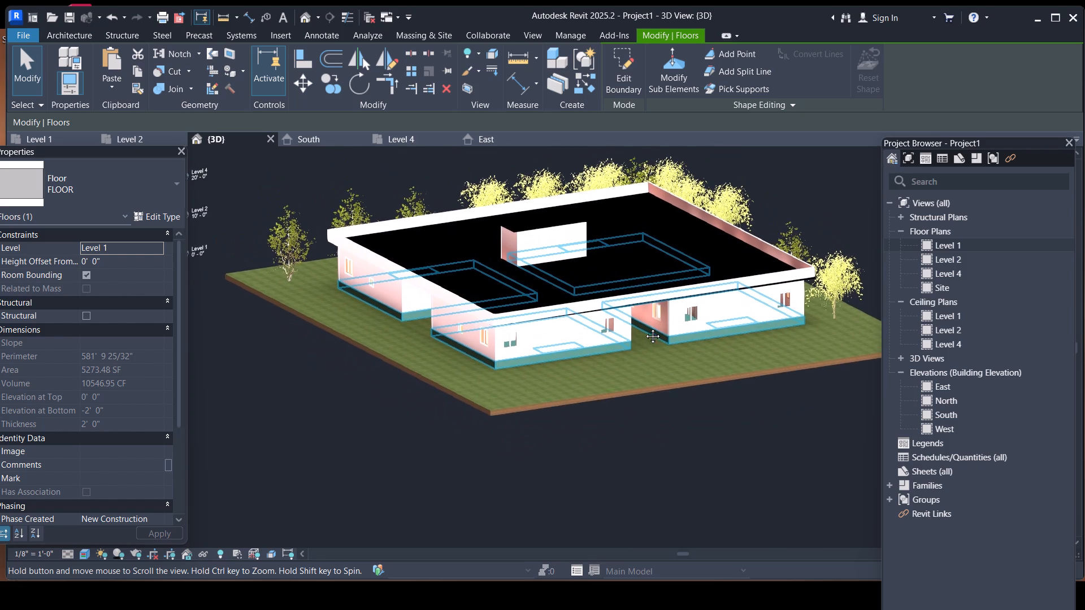
middle_drag(644, 328, 636, 346)
scroll(521, 381, up, 3)
scroll(540, 371, down, 2)
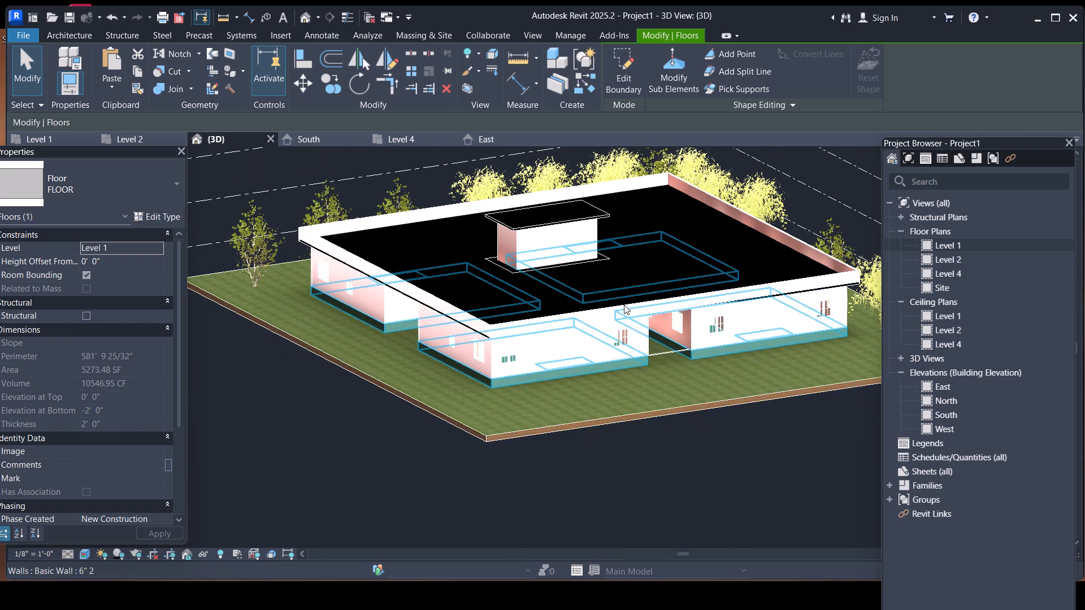
scroll(621, 322, up, 2)
scroll(603, 374, down, 2)
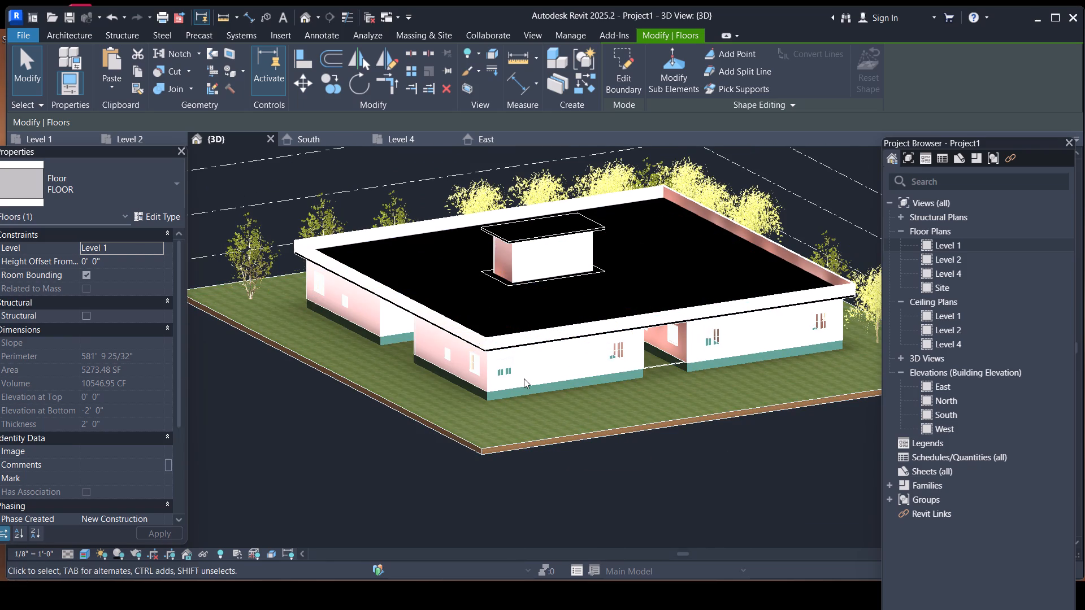
shift+middle_drag(517, 370, 587, 366)
scroll(623, 367, up, 3)
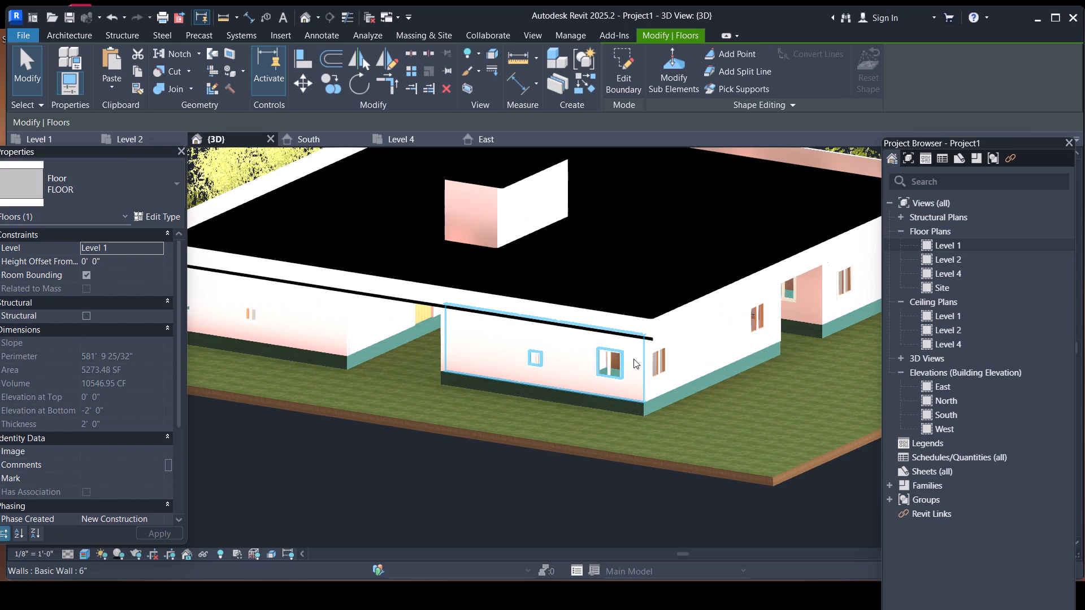
scroll(639, 322, down, 3)
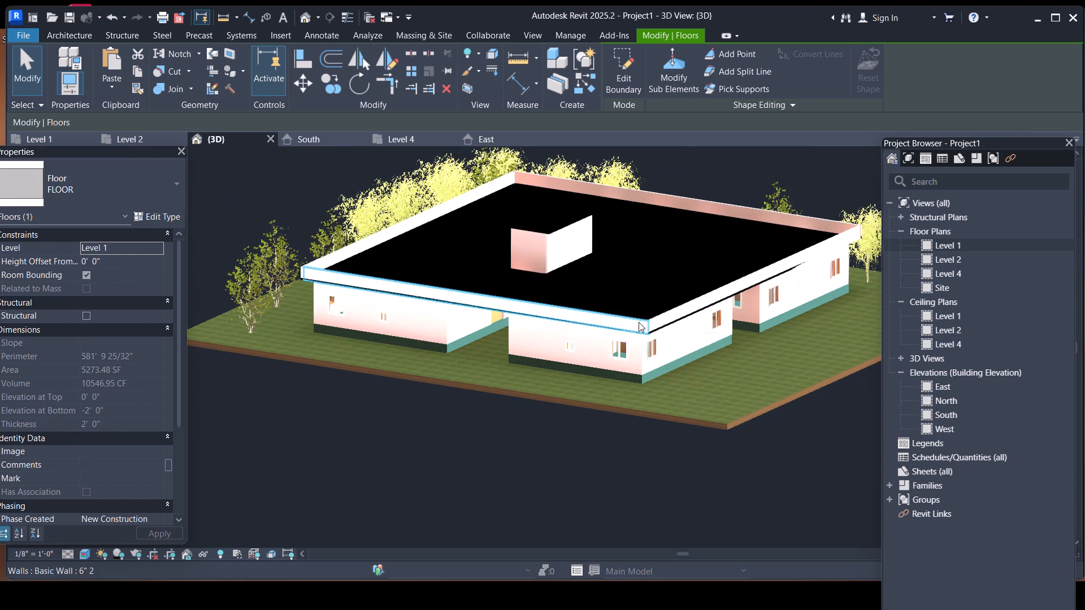
shift+middle_drag(757, 365, 706, 366)
scroll(663, 339, up, 3)
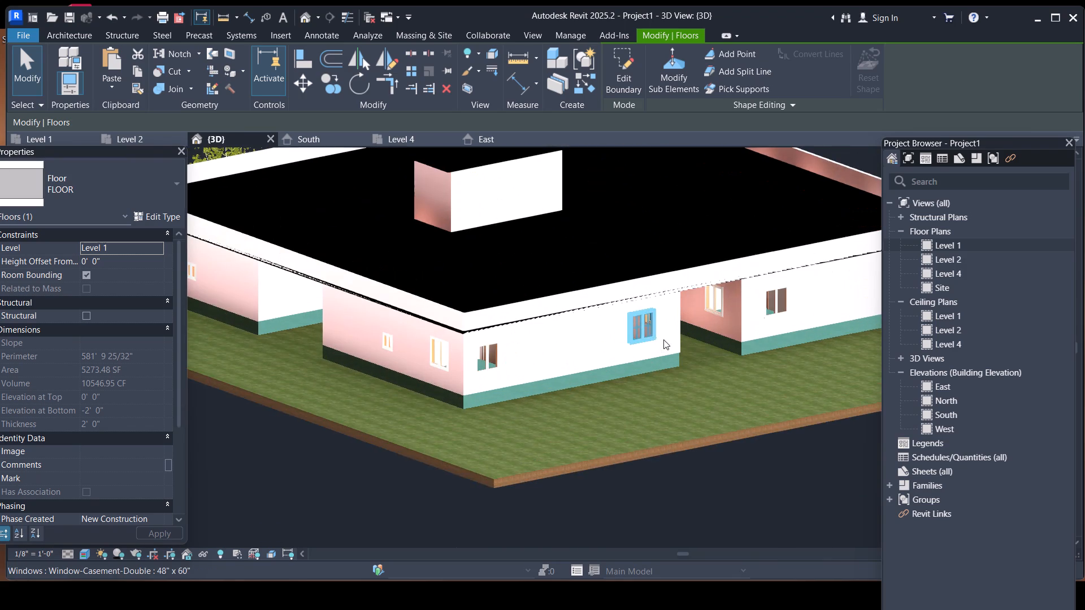
key(Escape)
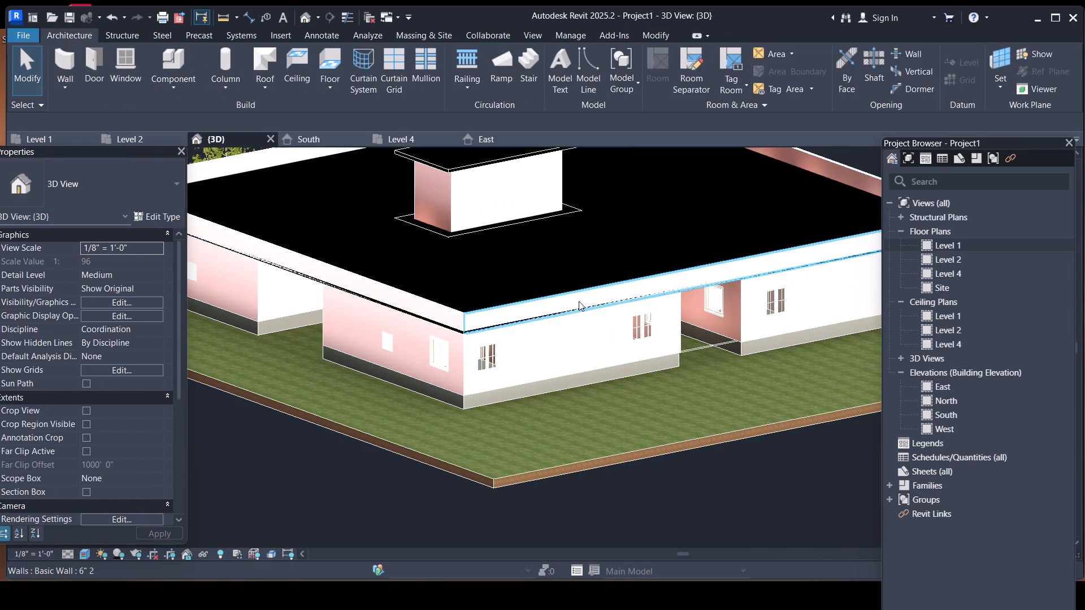
scroll(581, 290, down, 1)
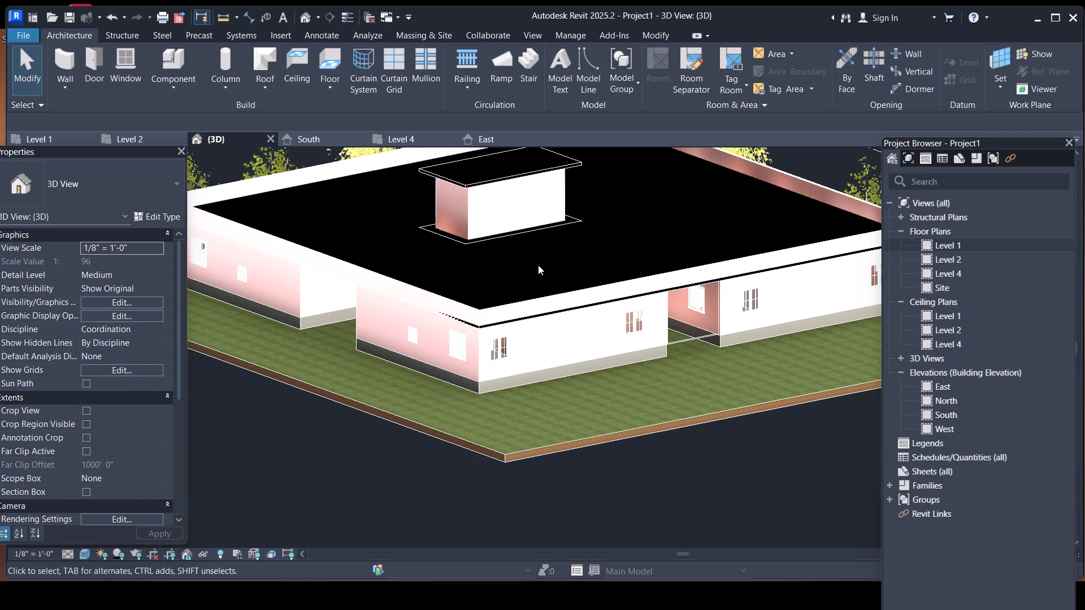
Inspect the Level 1 floor slab's exposed edge below the two-window wall, between the house corner and the recessed opening.
click(546, 385)
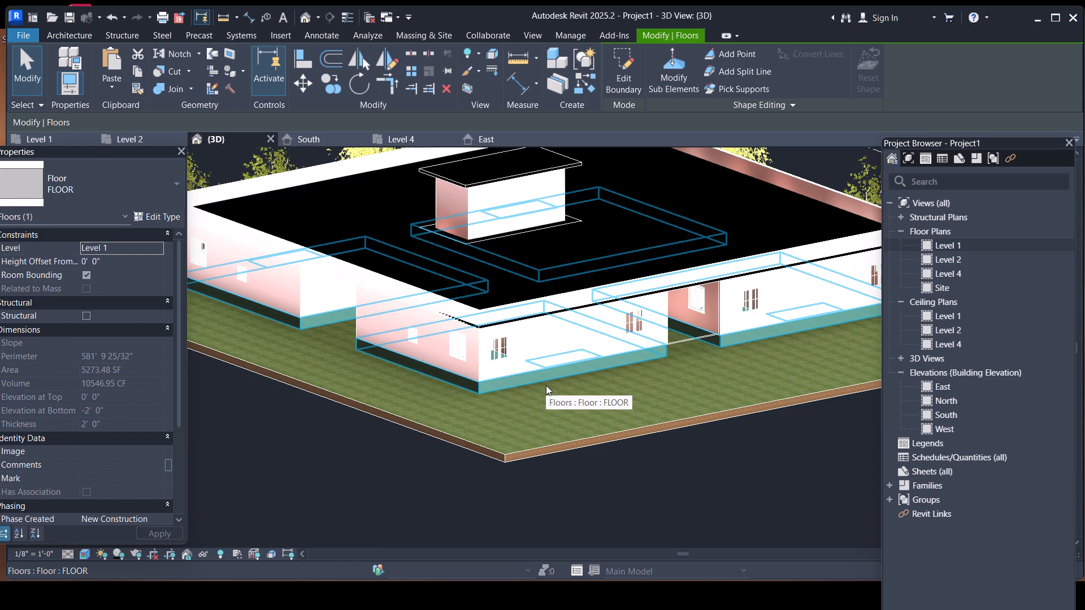
key(Escape)
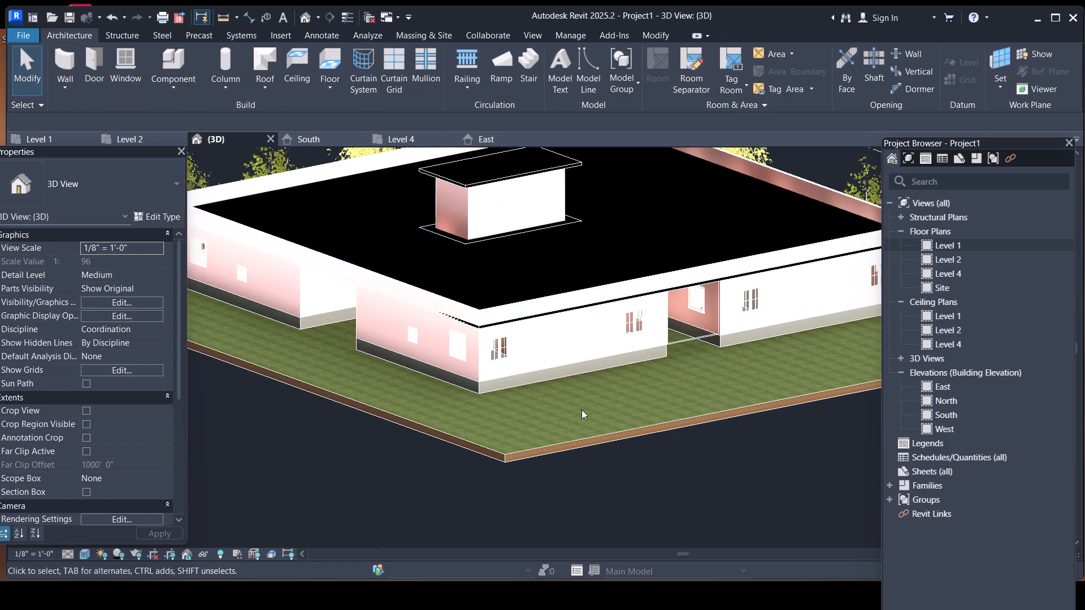
scroll(592, 378, down, 2)
scroll(601, 386, up, 4)
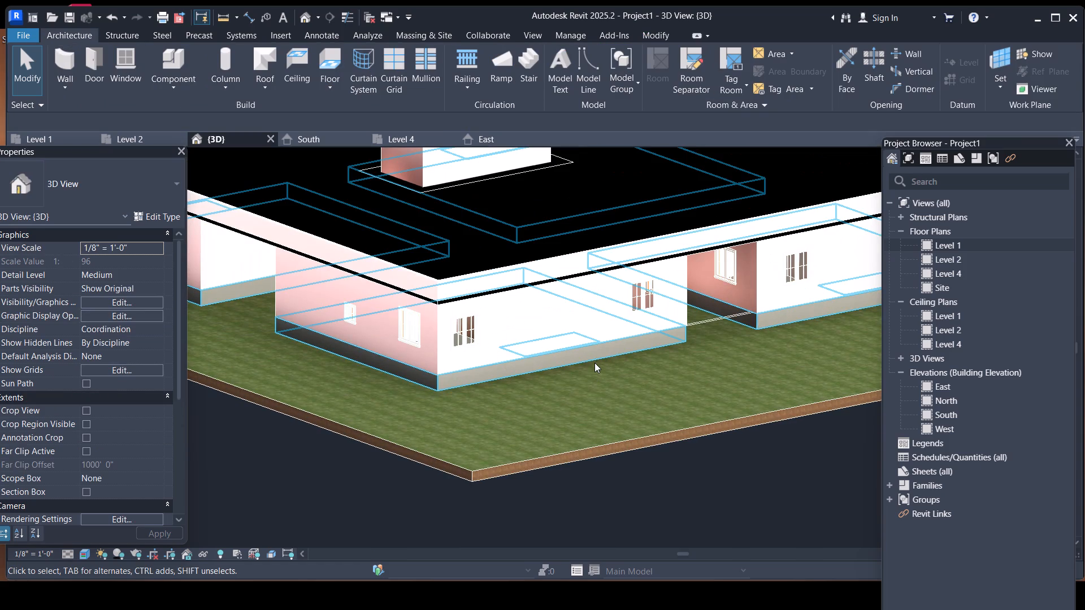
click(597, 360)
key(Escape)
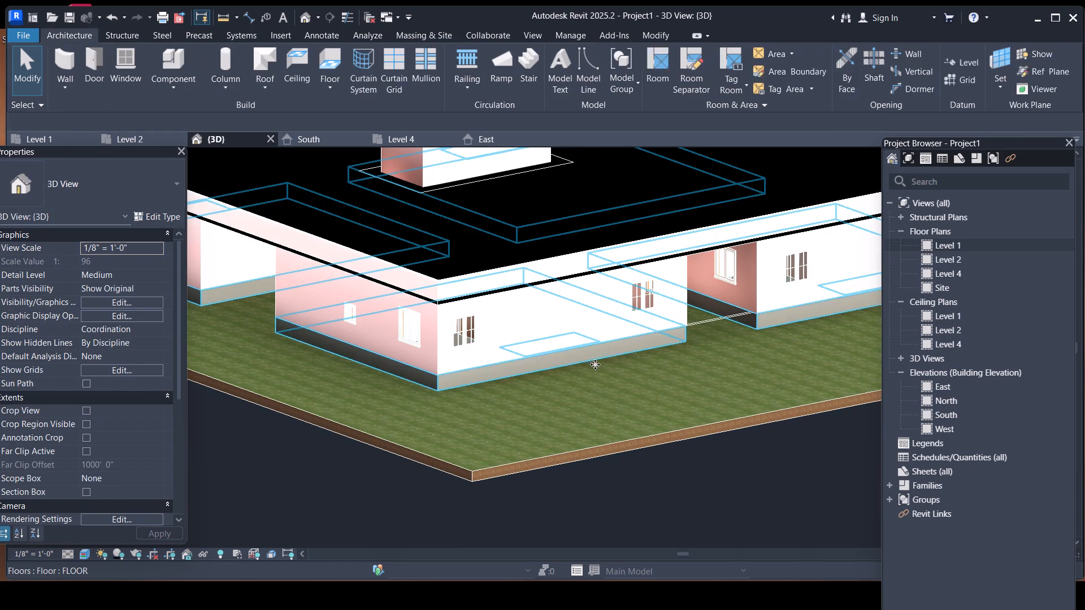
scroll(617, 423, down, 3)
scroll(630, 372, up, 3)
click(605, 389)
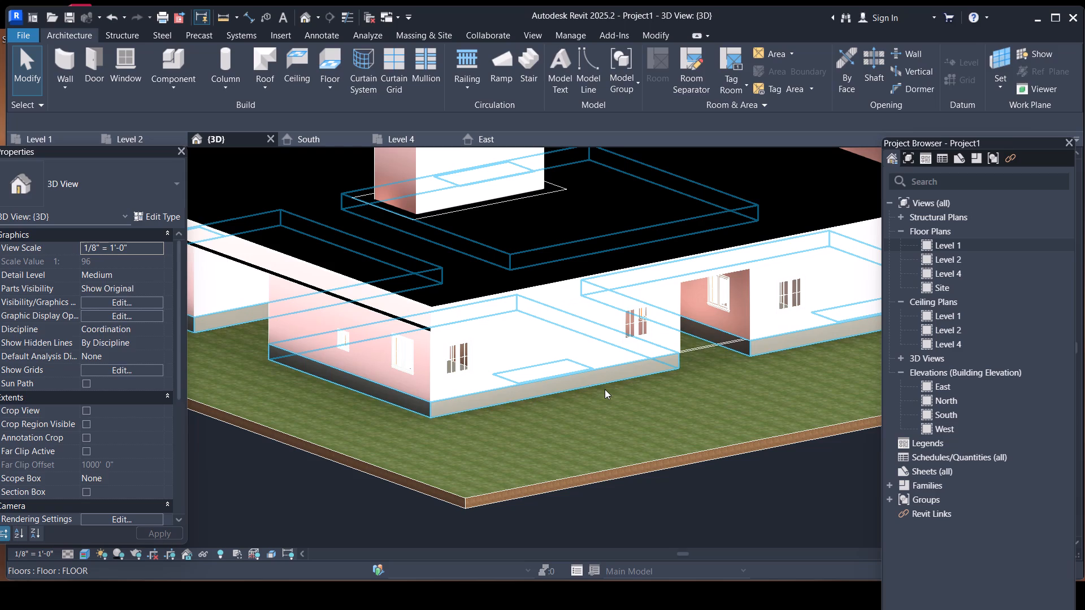
key(Escape)
scroll(605, 389, down, 2)
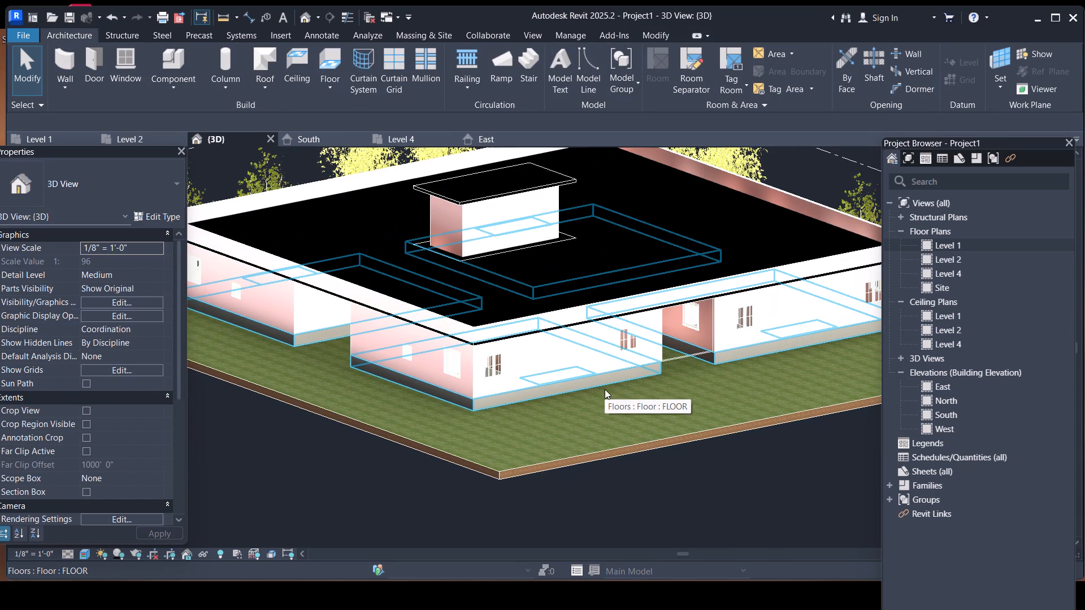
scroll(593, 402, down, 1)
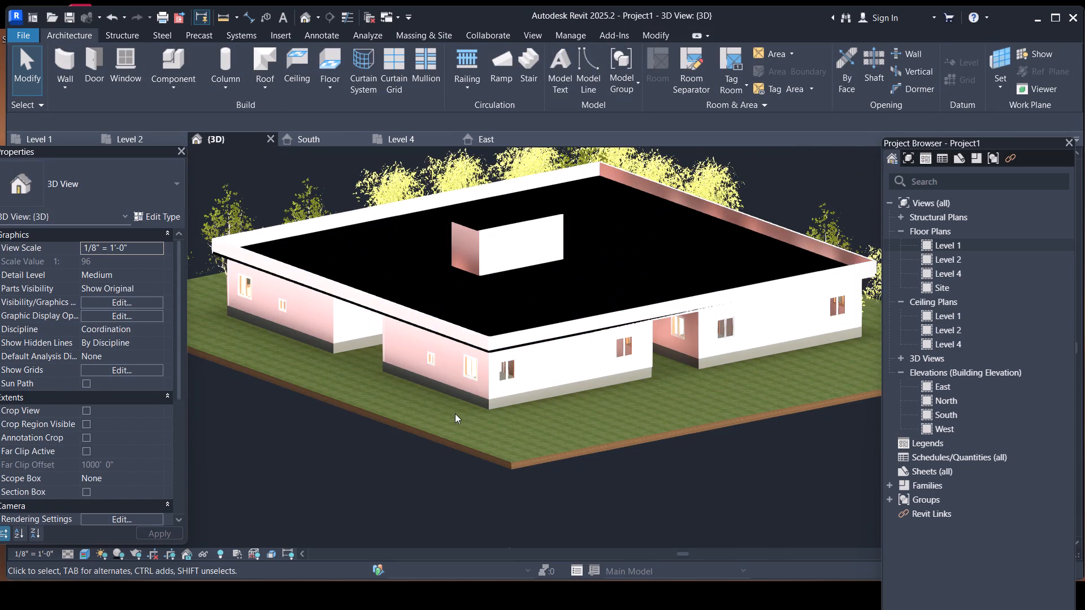
Examine the floor slab's projecting corner where it meets the lawn, checking the slab's extent beneath the house.
scroll(455, 413, up, 4)
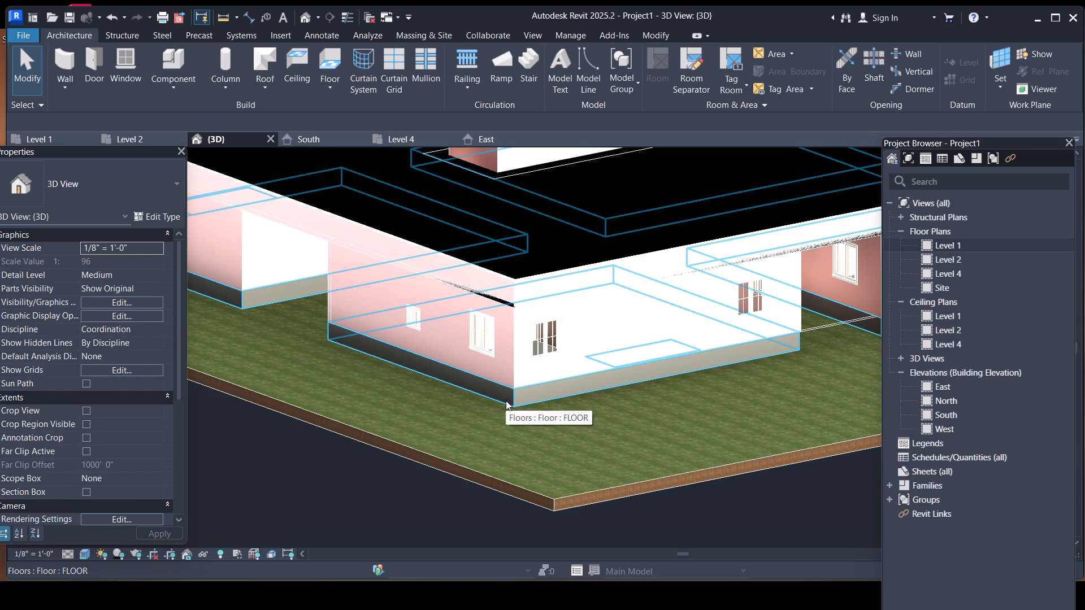
click(521, 406)
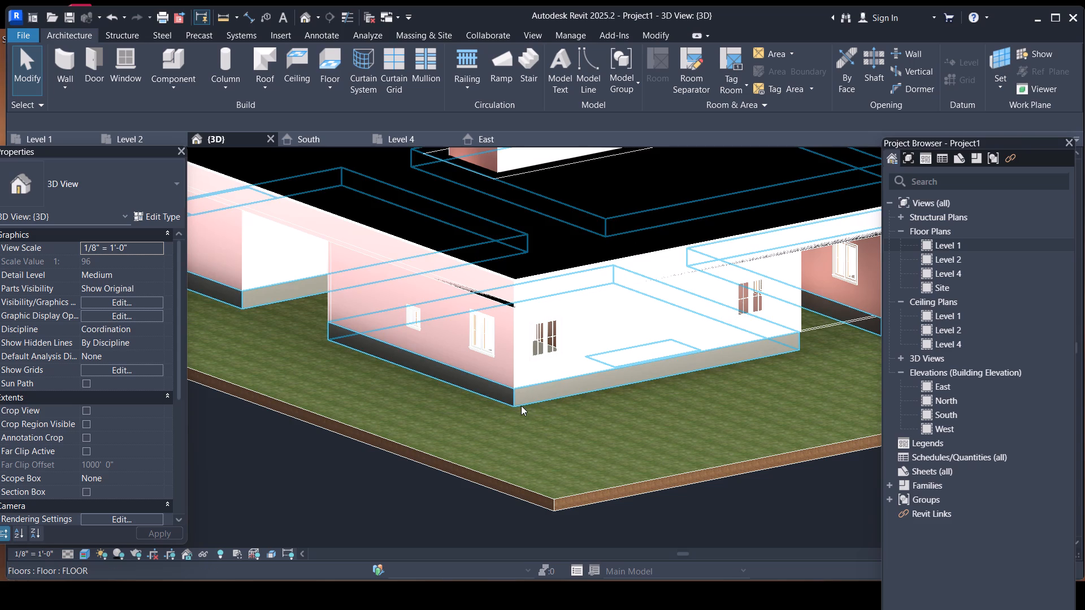
key(Escape)
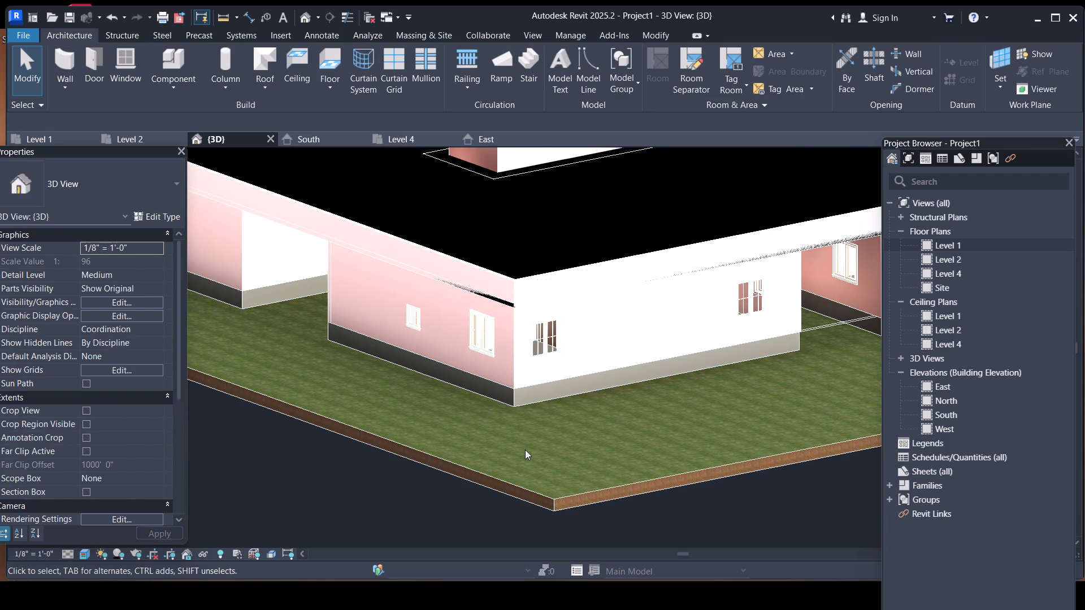
scroll(525, 447, down, 2)
scroll(560, 403, down, 2)
click(562, 409)
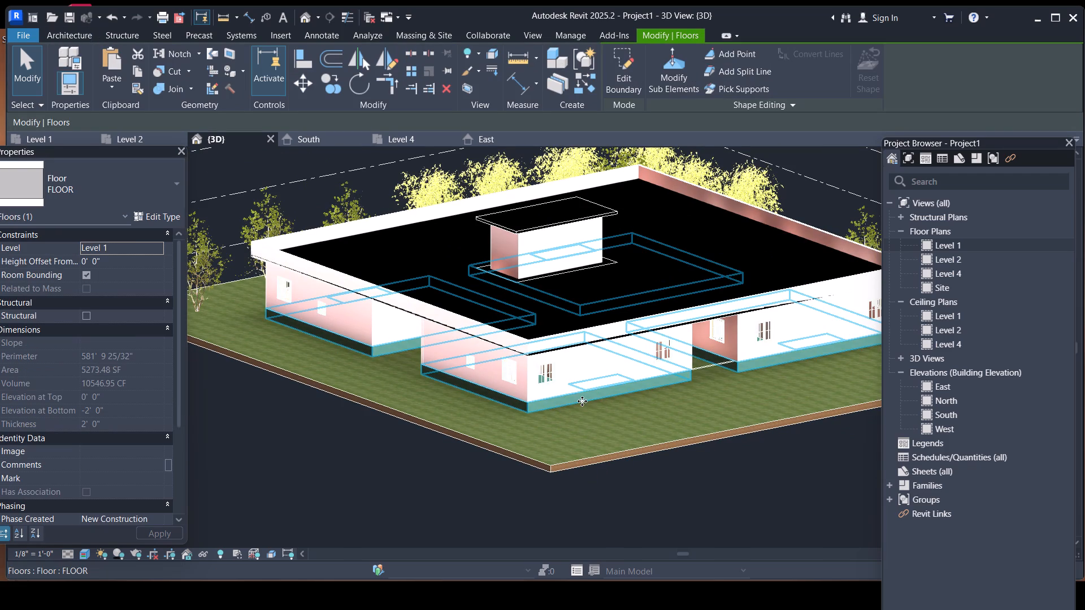
key(Escape)
key(Escape)
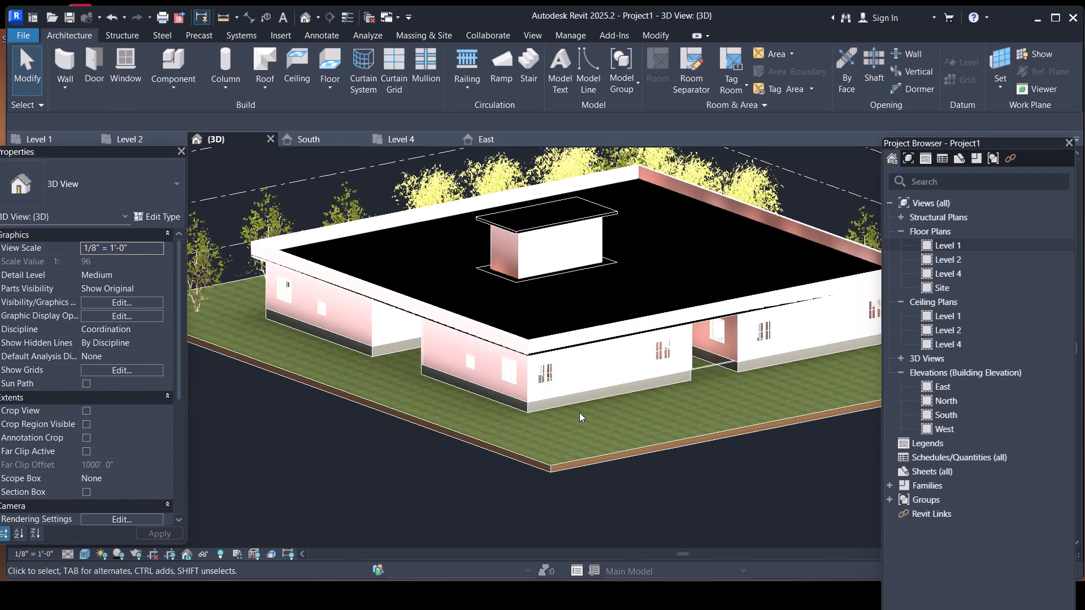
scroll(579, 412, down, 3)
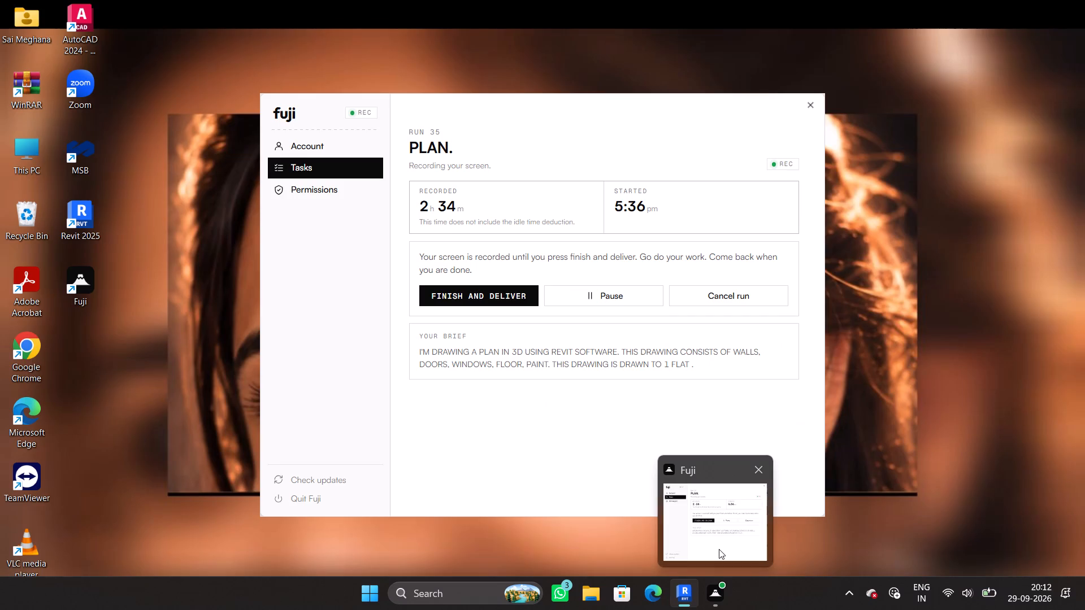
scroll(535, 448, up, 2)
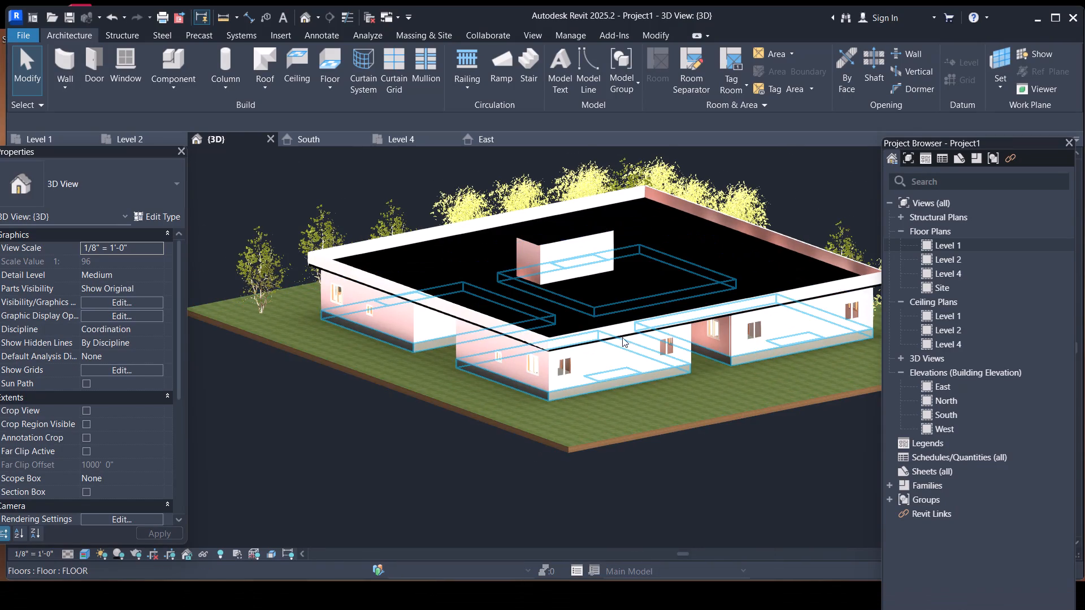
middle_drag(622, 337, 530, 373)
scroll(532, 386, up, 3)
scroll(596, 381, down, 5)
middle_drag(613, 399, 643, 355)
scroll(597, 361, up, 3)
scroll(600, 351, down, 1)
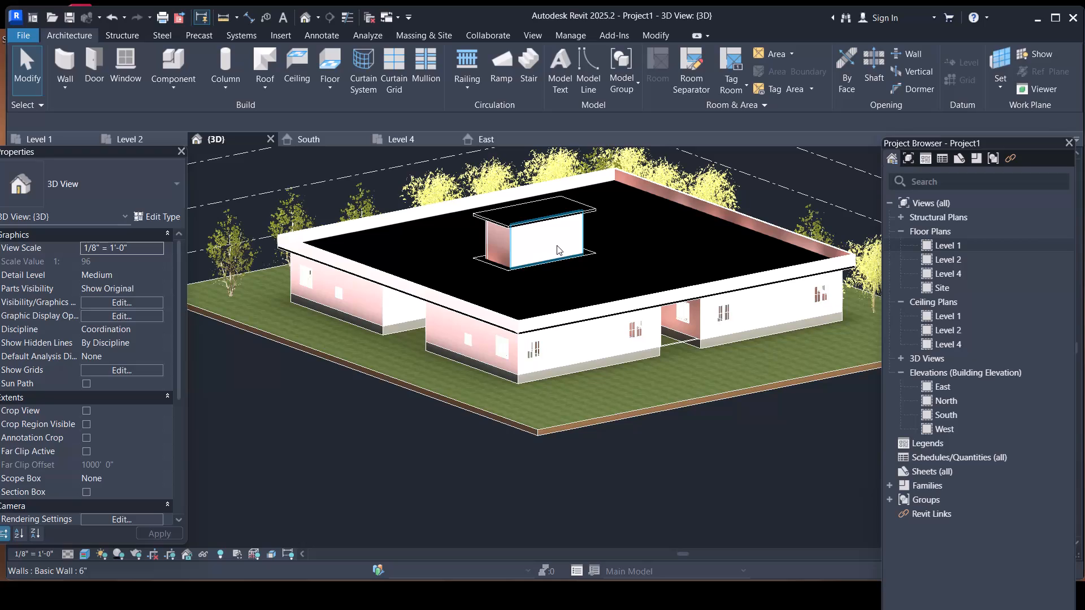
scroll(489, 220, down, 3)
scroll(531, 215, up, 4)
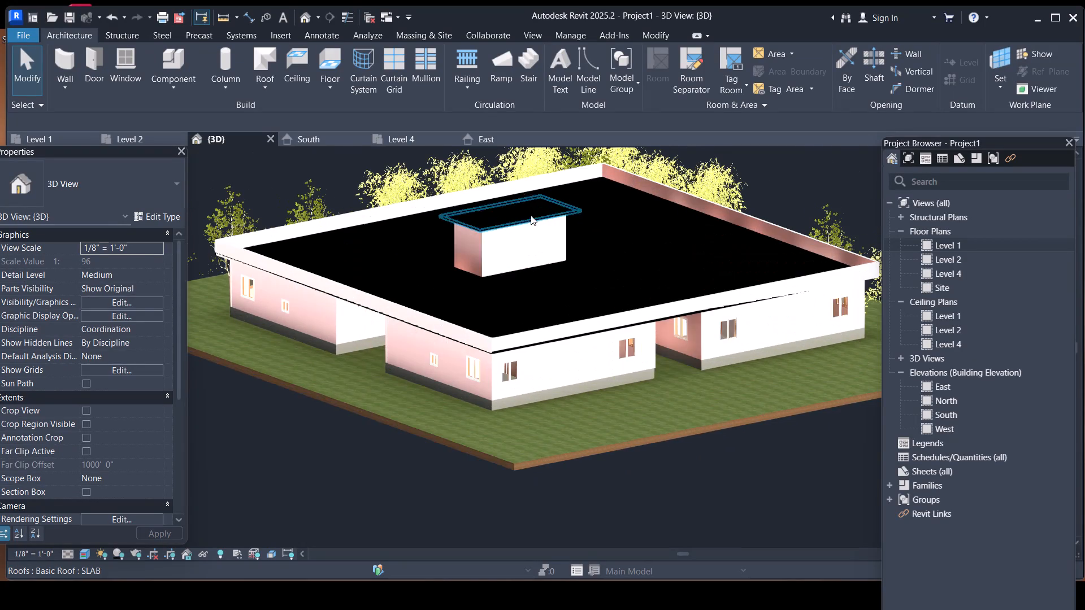
Examine the slab's projecting corner up close, and the whole house against the edges of the lawn.
middle_drag(584, 327, 583, 247)
scroll(500, 307, up, 4)
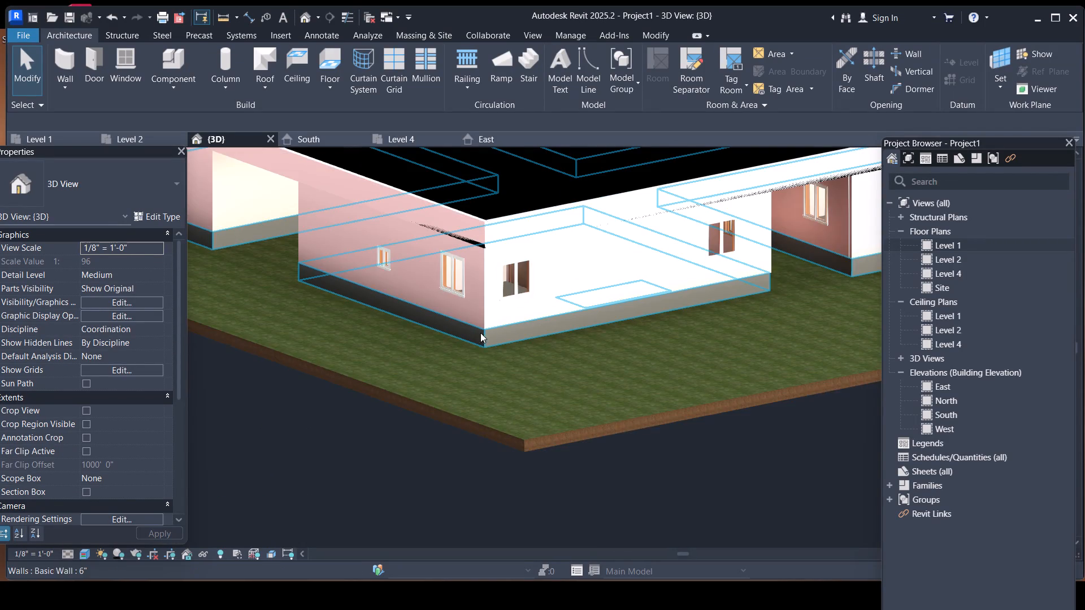
click(482, 343)
key(Escape)
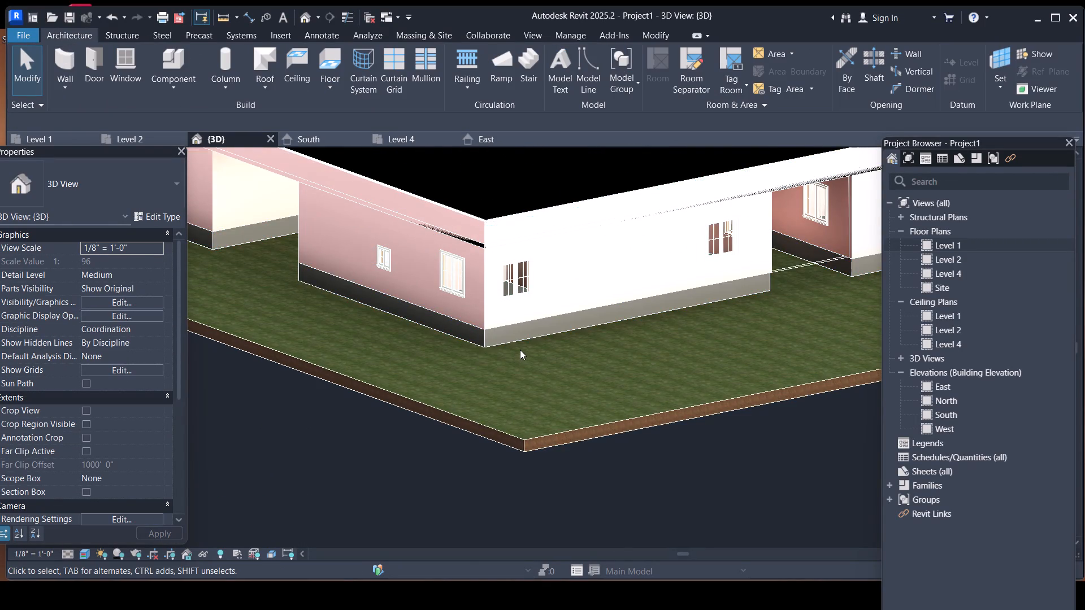
scroll(521, 350, down, 4)
middle_drag(556, 326, 542, 364)
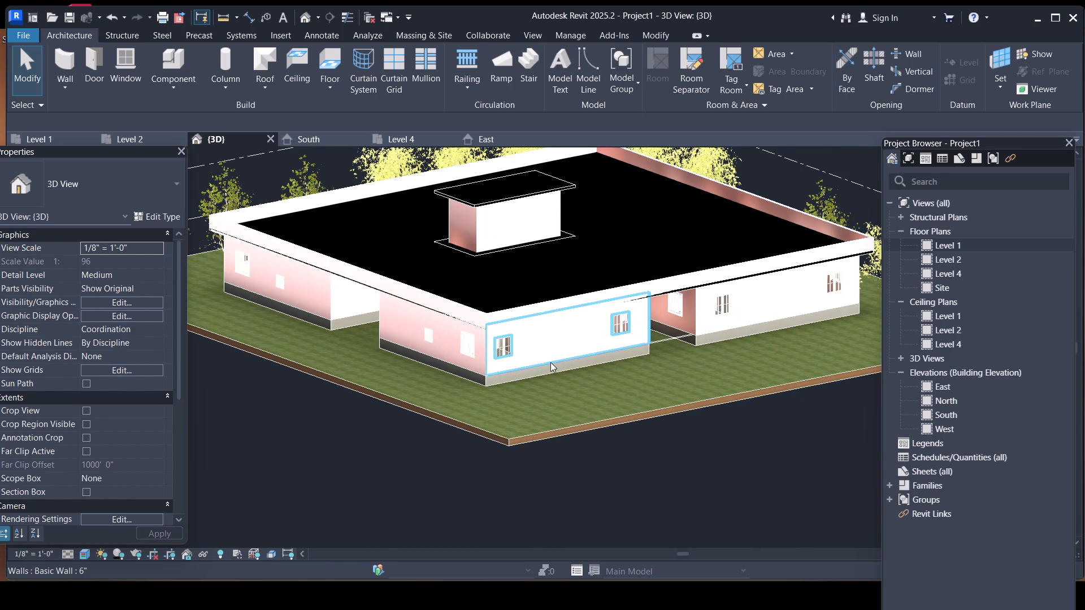
scroll(562, 355, down, 2)
middle_drag(646, 344, 648, 358)
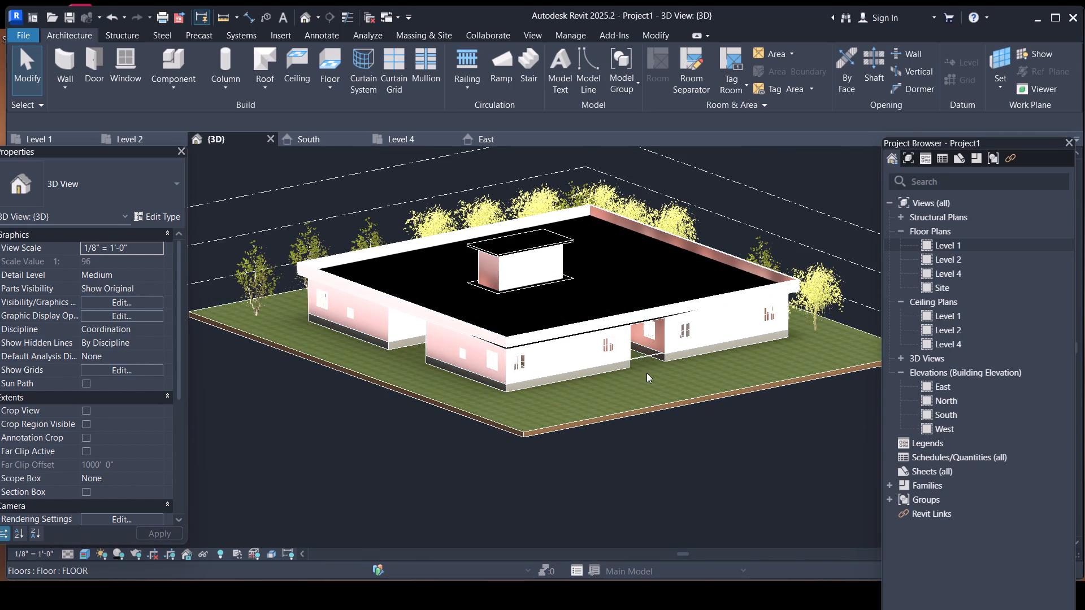
Inspect the floor slab's edge beside the recessed opening from a low angle, checking its properties and height above the lawn.
shift+middle_drag(648, 373, 671, 310)
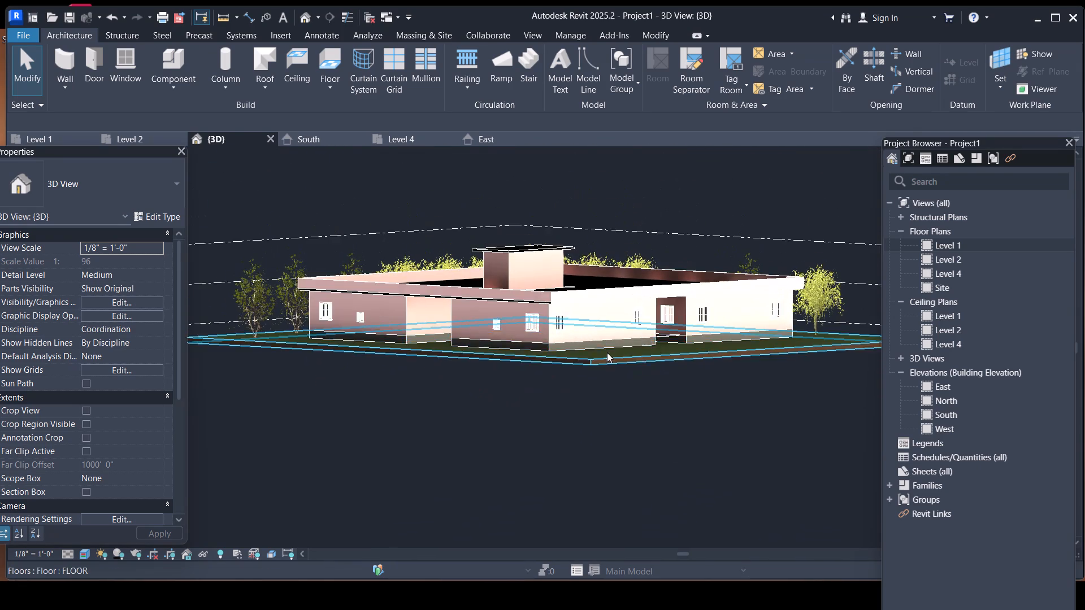
scroll(607, 352, down, 1)
shift+middle_drag(667, 317, 659, 345)
scroll(639, 356, up, 3)
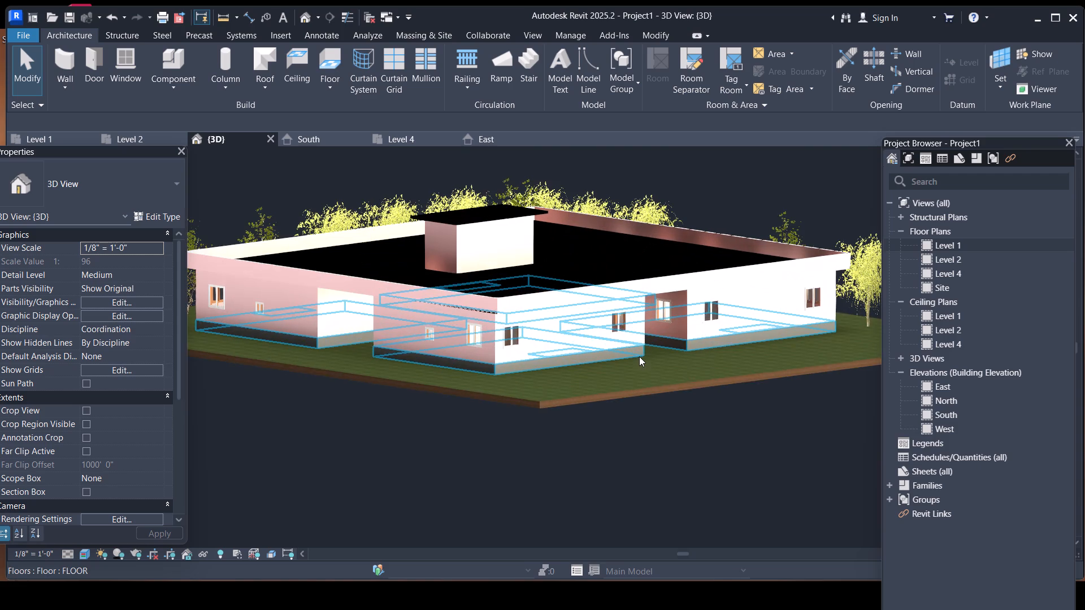
click(649, 350)
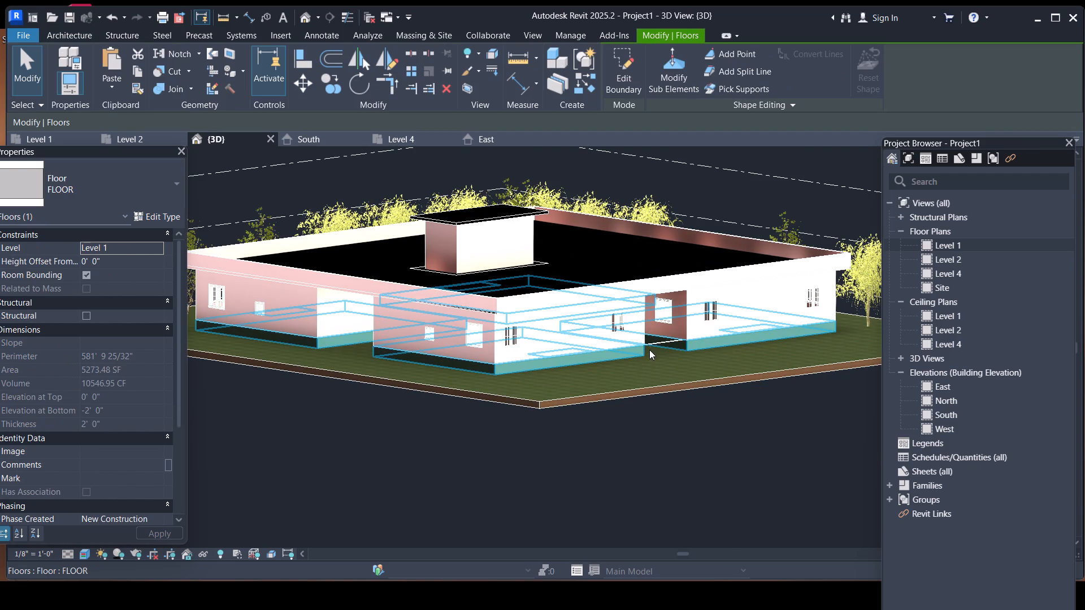
scroll(662, 339, down, 2)
scroll(662, 339, up, 3)
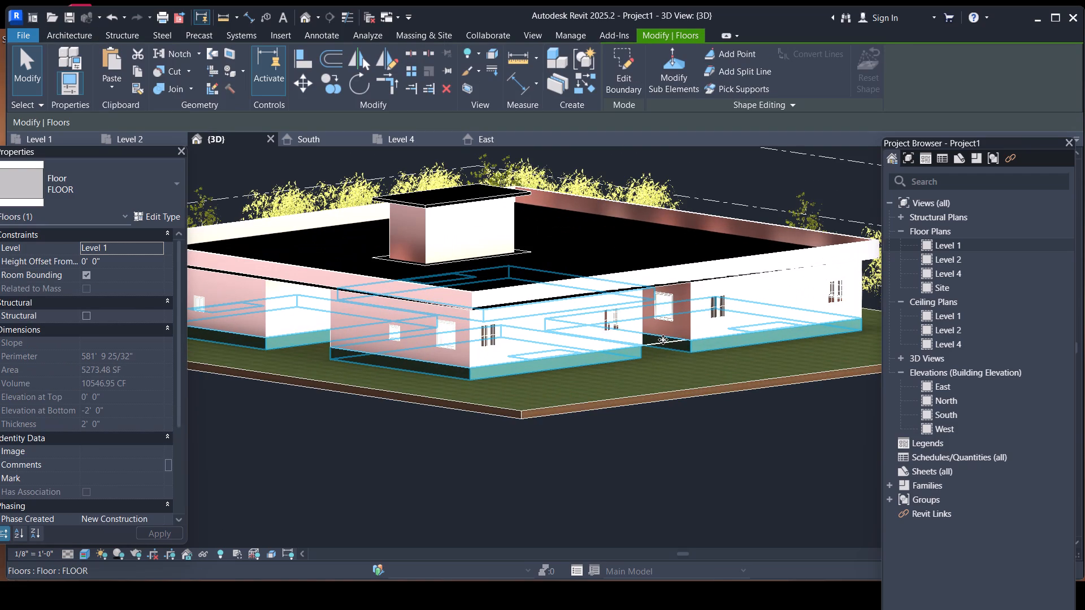
key(Escape)
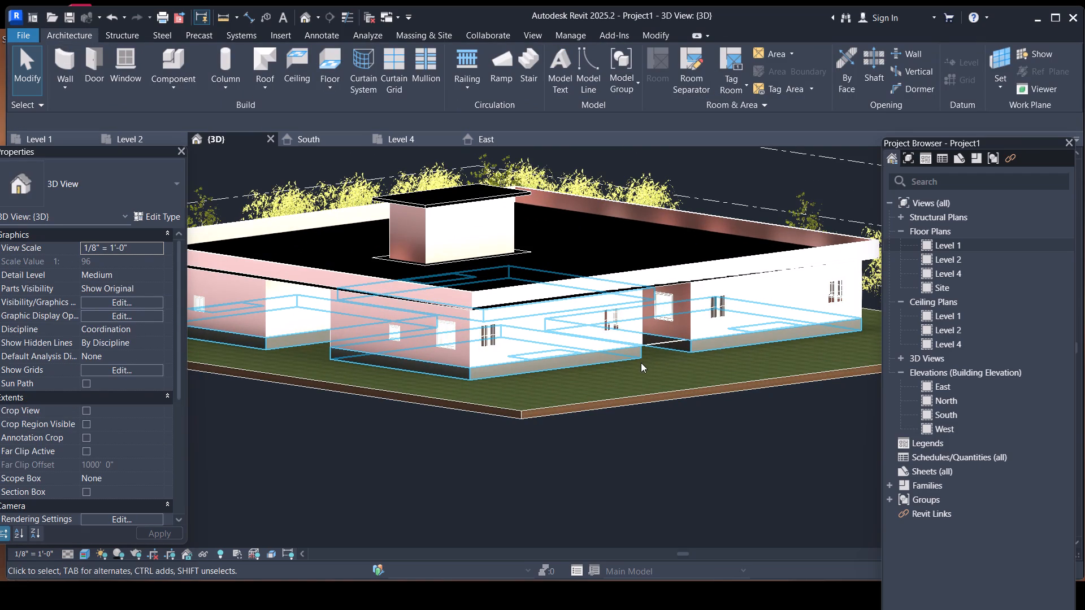
click(637, 363)
scroll(659, 346, down, 3)
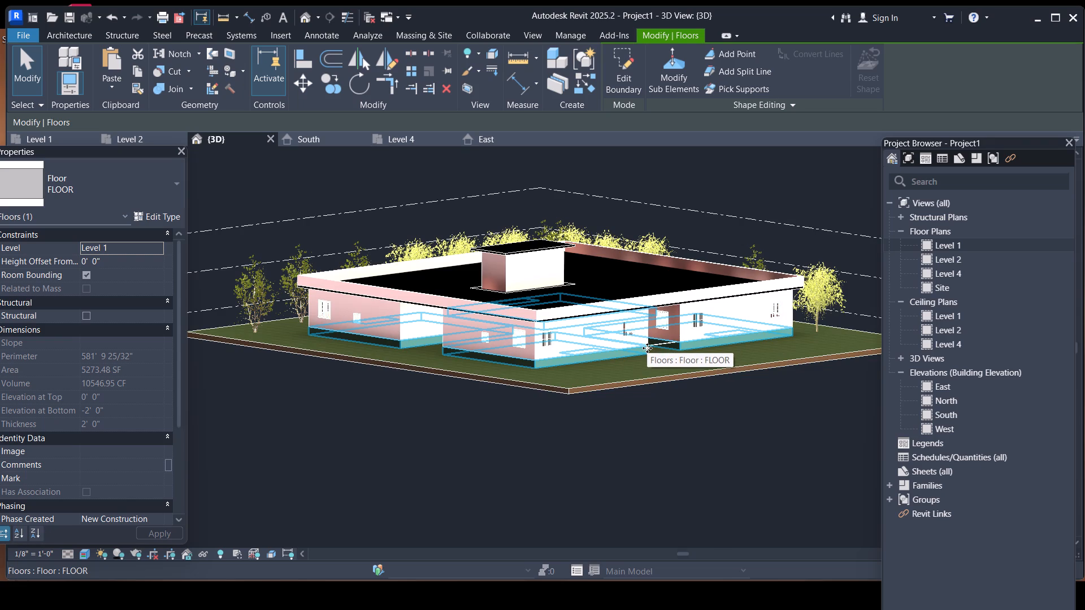
key(Escape)
scroll(630, 355, up, 2)
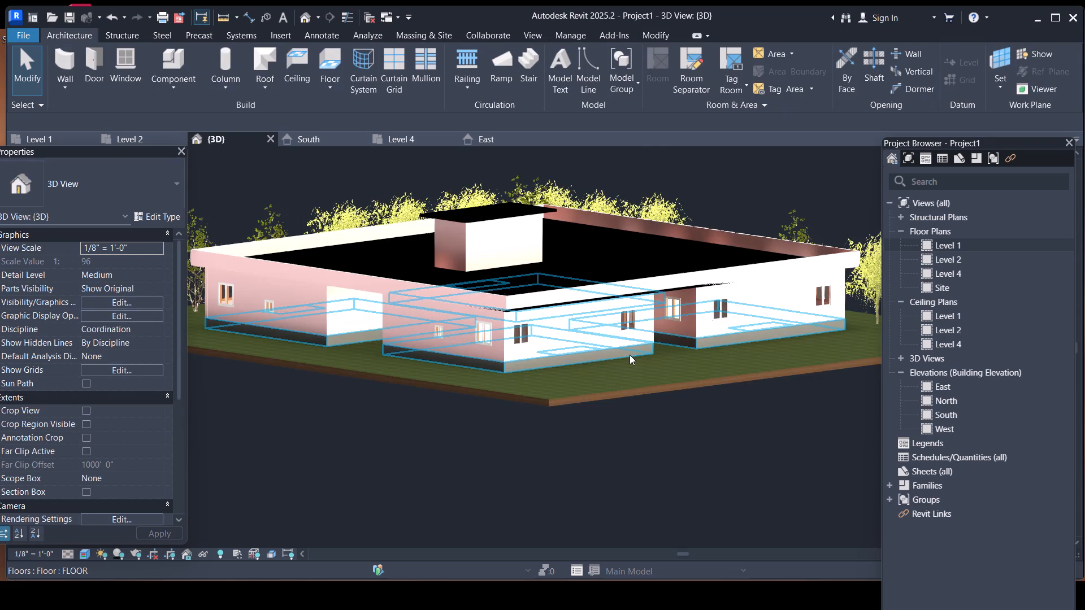
scroll(630, 355, down, 1)
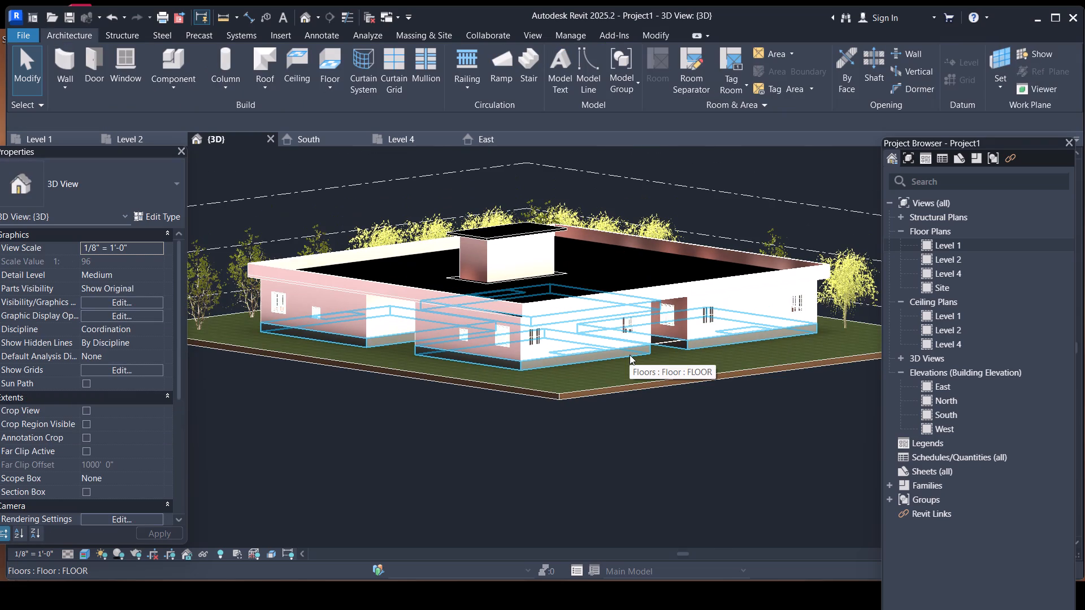
scroll(630, 355, up, 2)
click(627, 358)
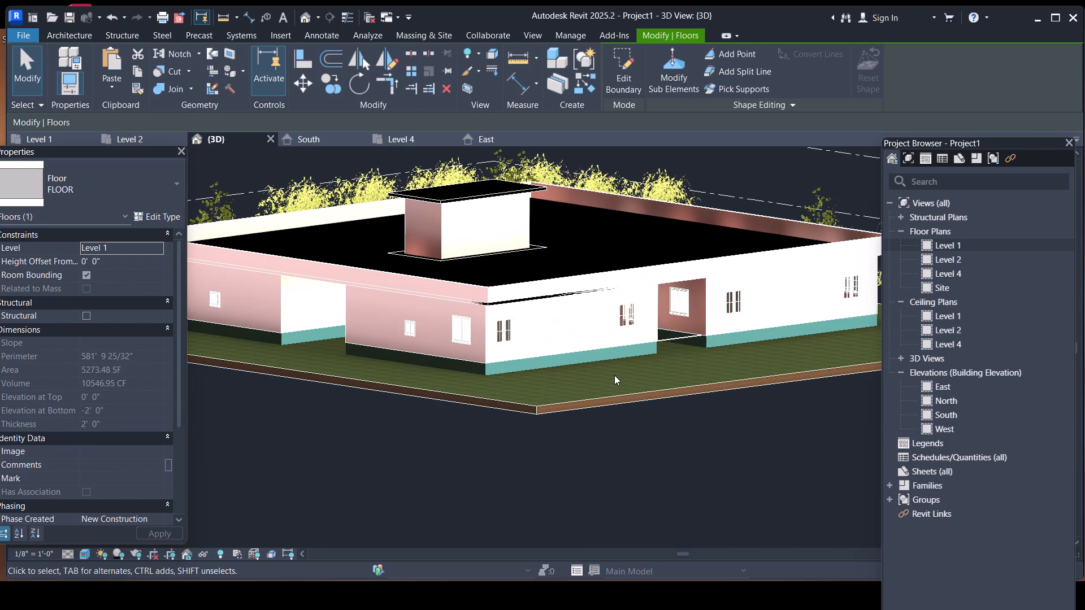
key(Escape)
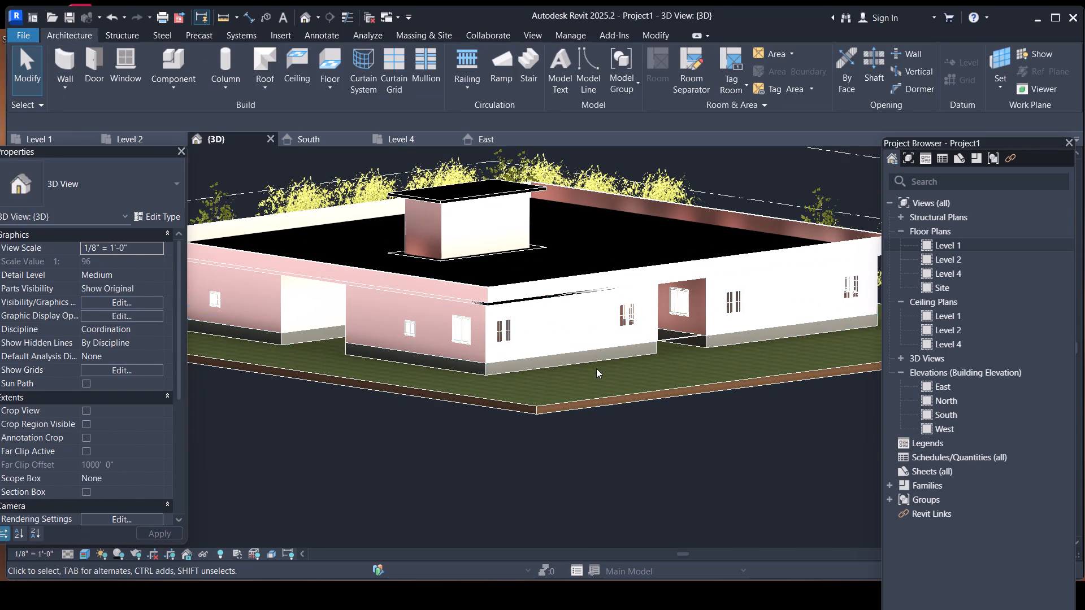
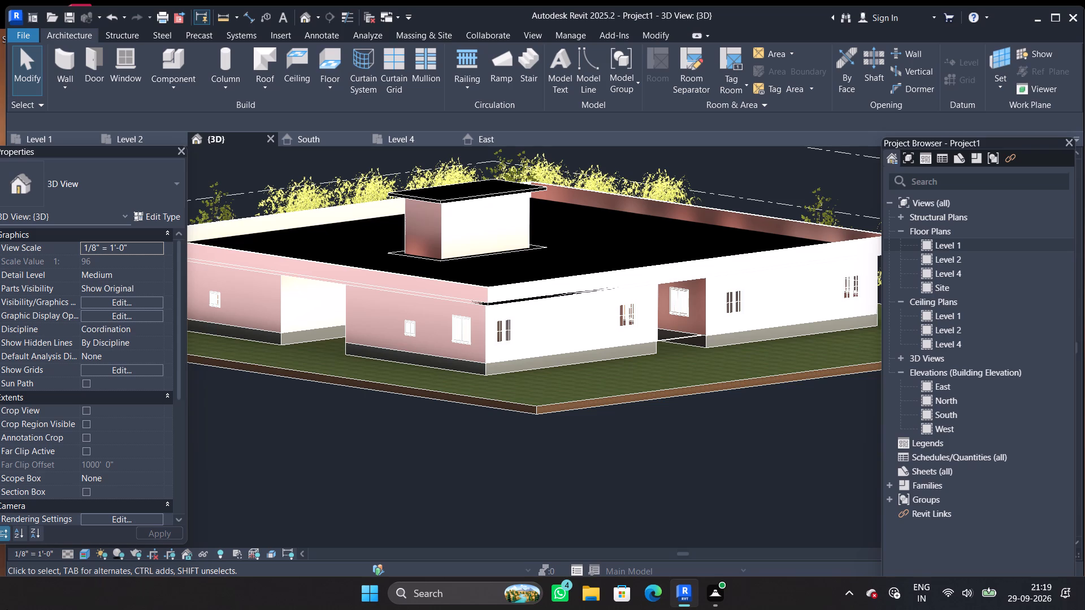
Create an in-place model in the Generic Models category with the default name, without saving the project.
drag(7, 609, 0, 516)
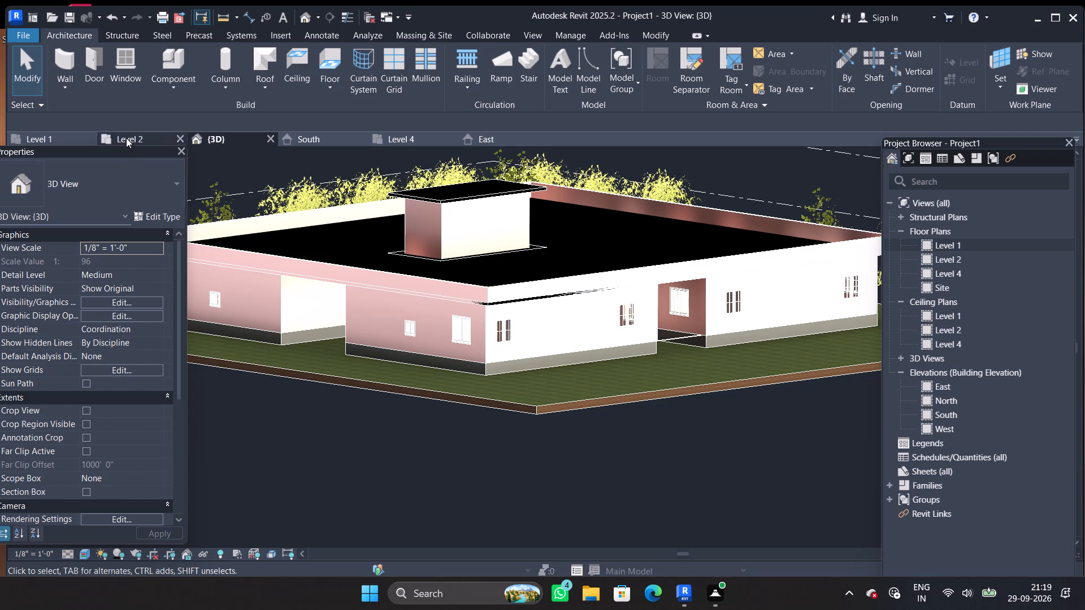
click(168, 91)
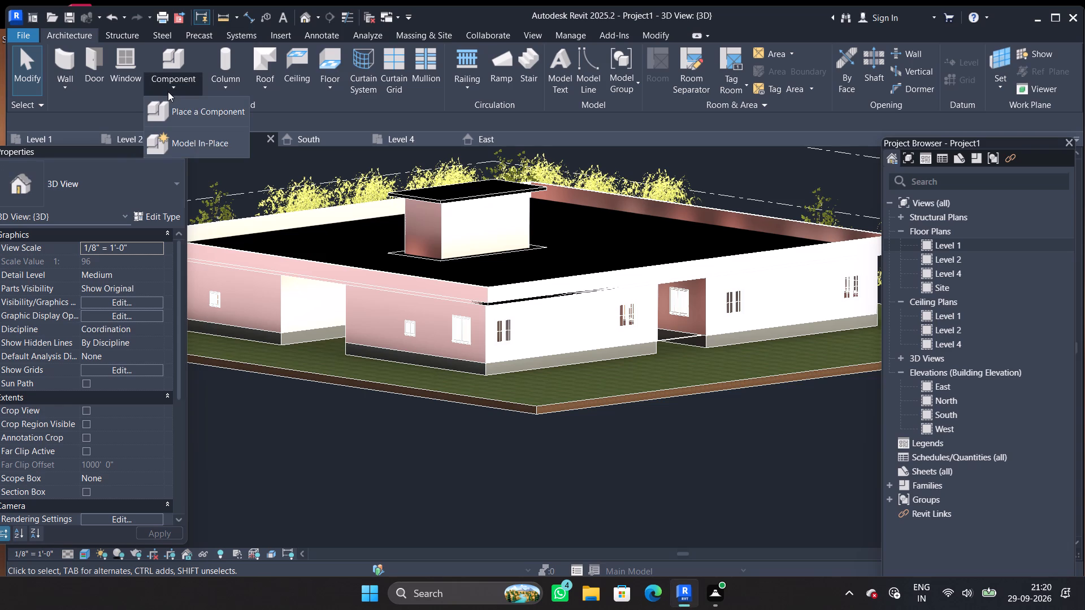
click(185, 142)
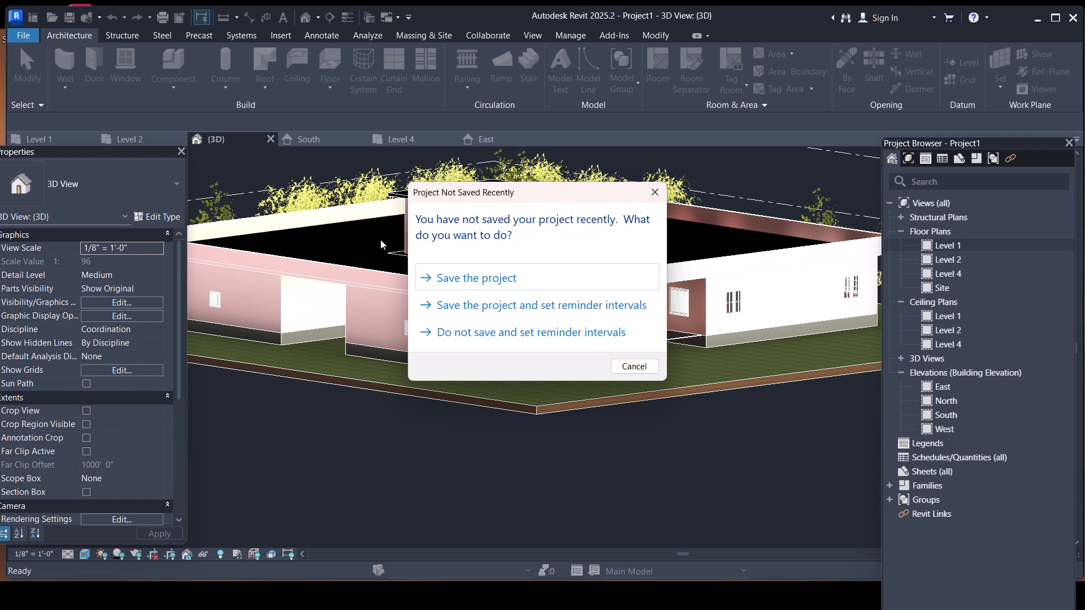
click(636, 368)
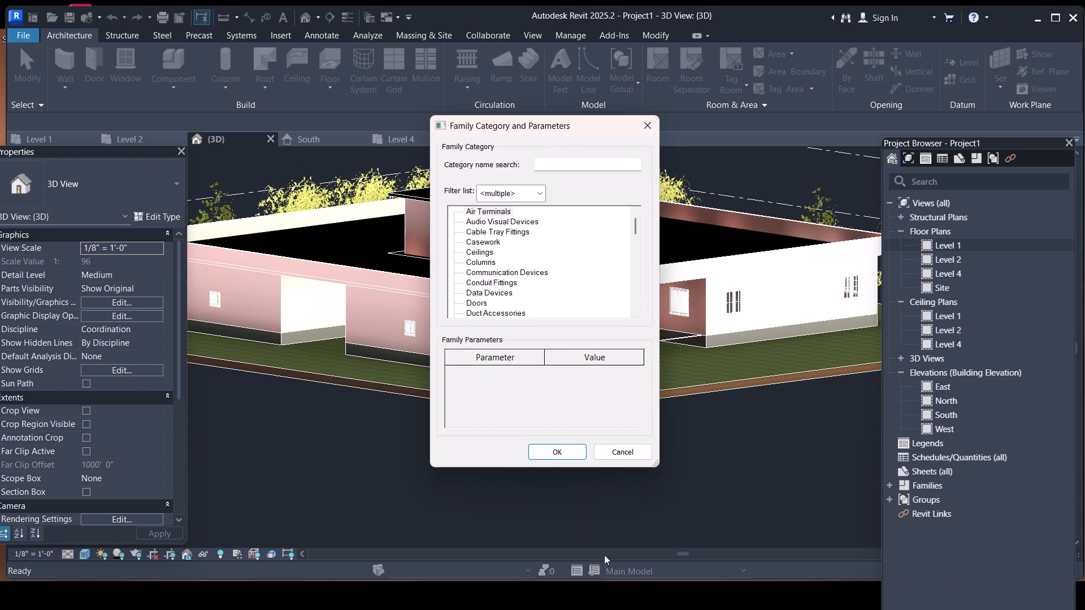
scroll(481, 274, down, 5)
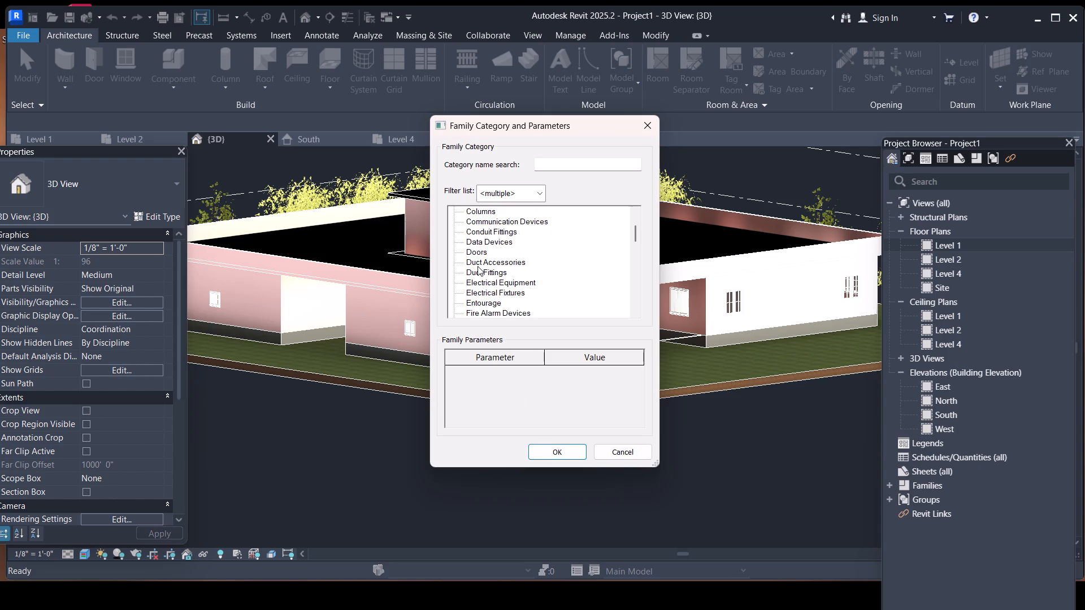
scroll(478, 266, down, 6)
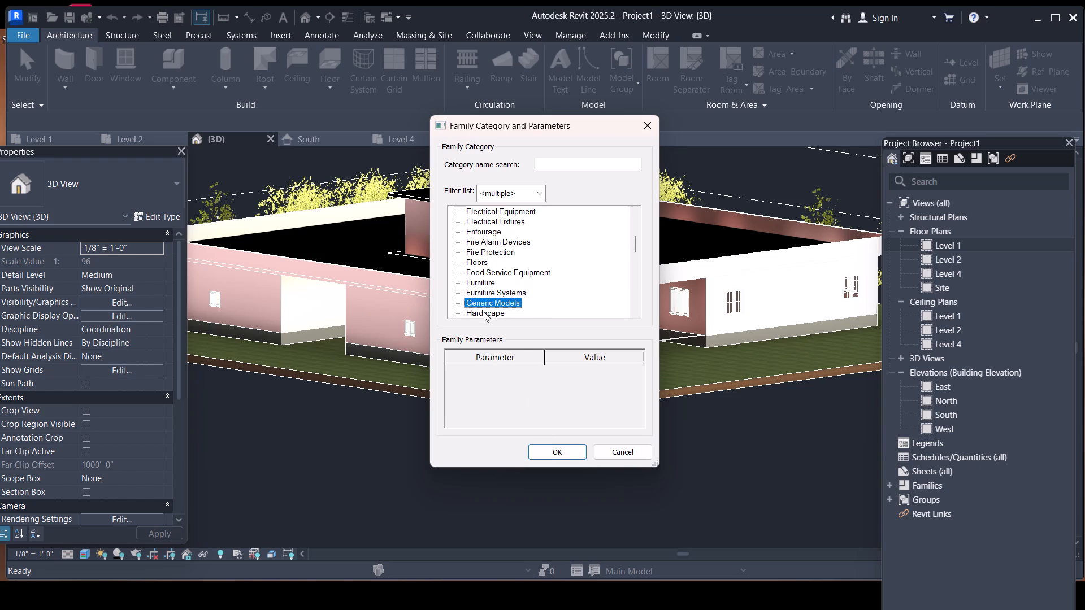
click(484, 312)
click(576, 454)
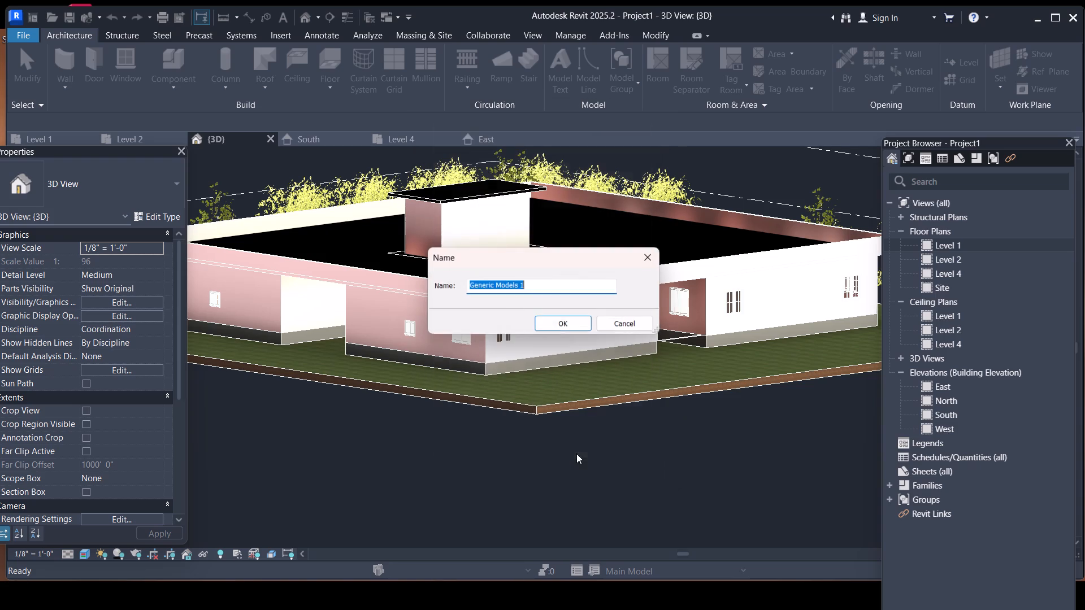
click(552, 323)
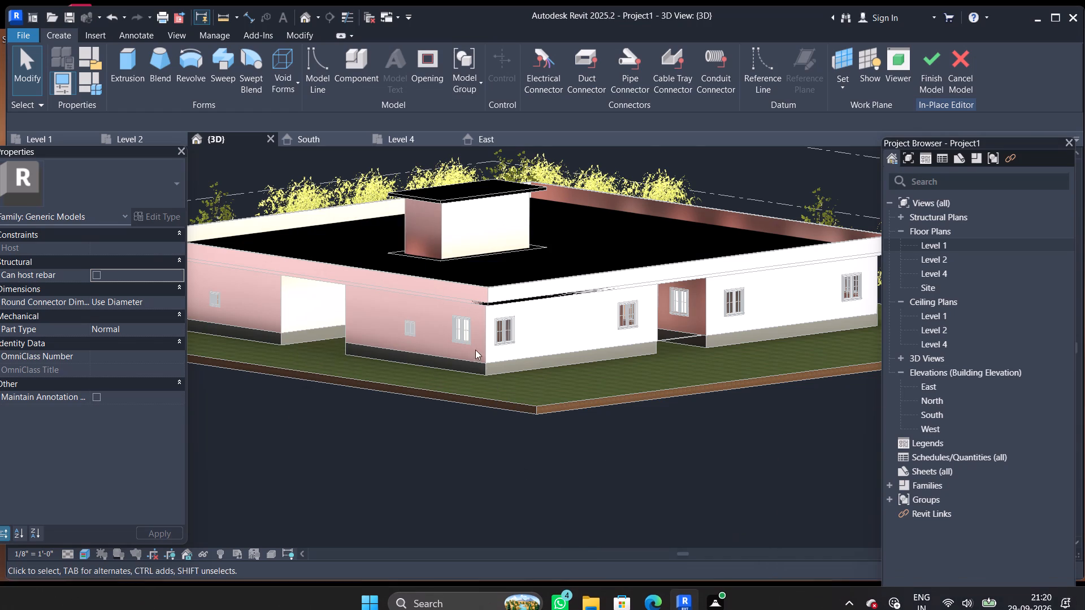
Start an extrusion and set its work plane by picking the floor slab's face at the far corner of the windowed wall.
scroll(470, 342, up, 4)
scroll(485, 341, down, 5)
scroll(485, 341, up, 2)
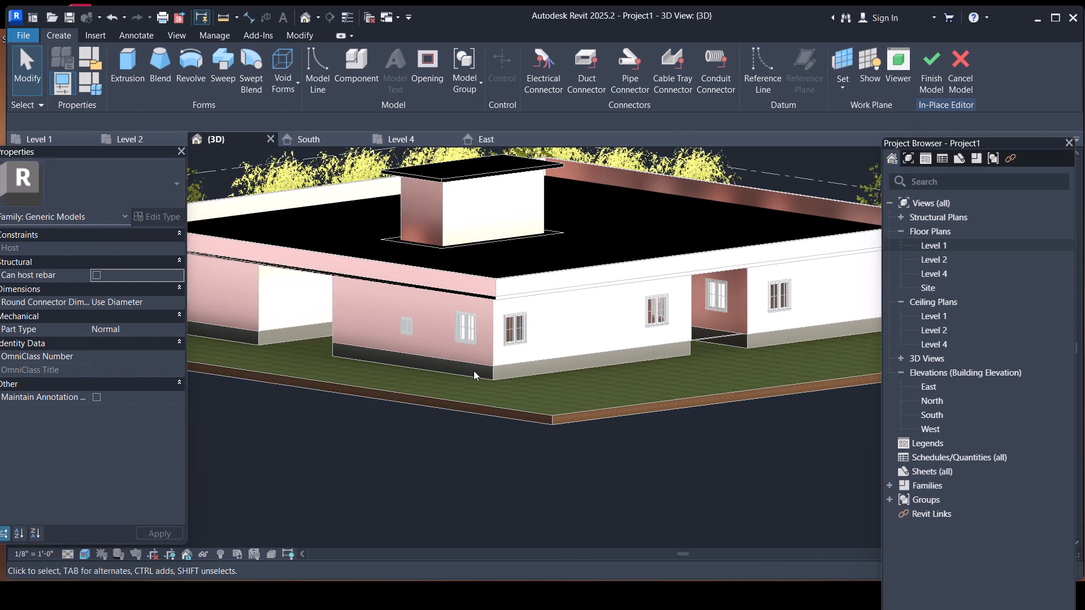
shift+scroll(489, 367, up, 1)
shift+middle_drag(489, 367, 571, 332)
scroll(858, 327, up, 2)
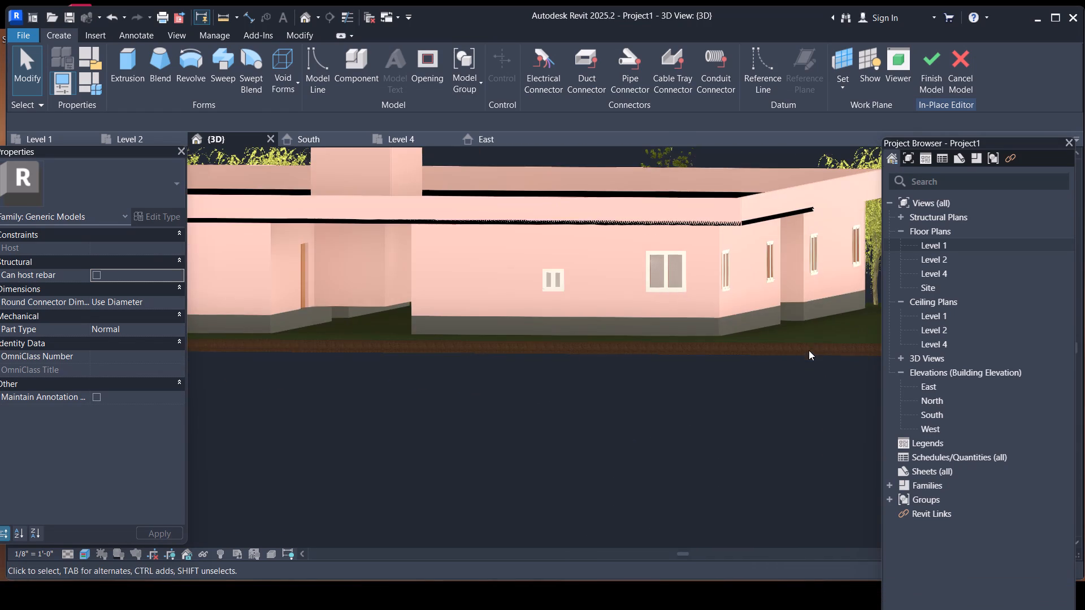
middle_drag(806, 337, 723, 390)
click(124, 55)
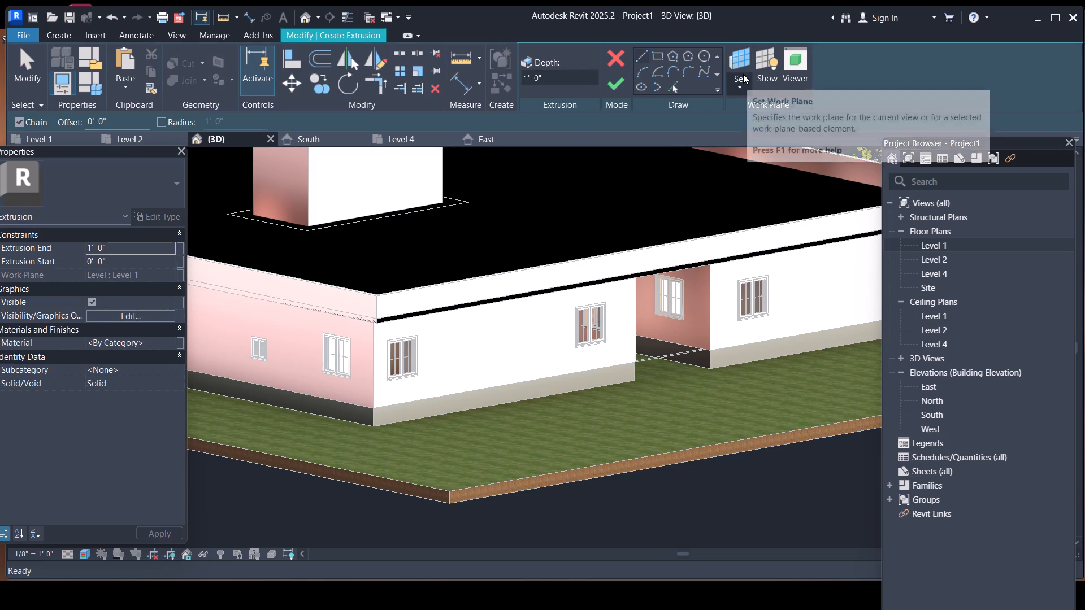
click(743, 74)
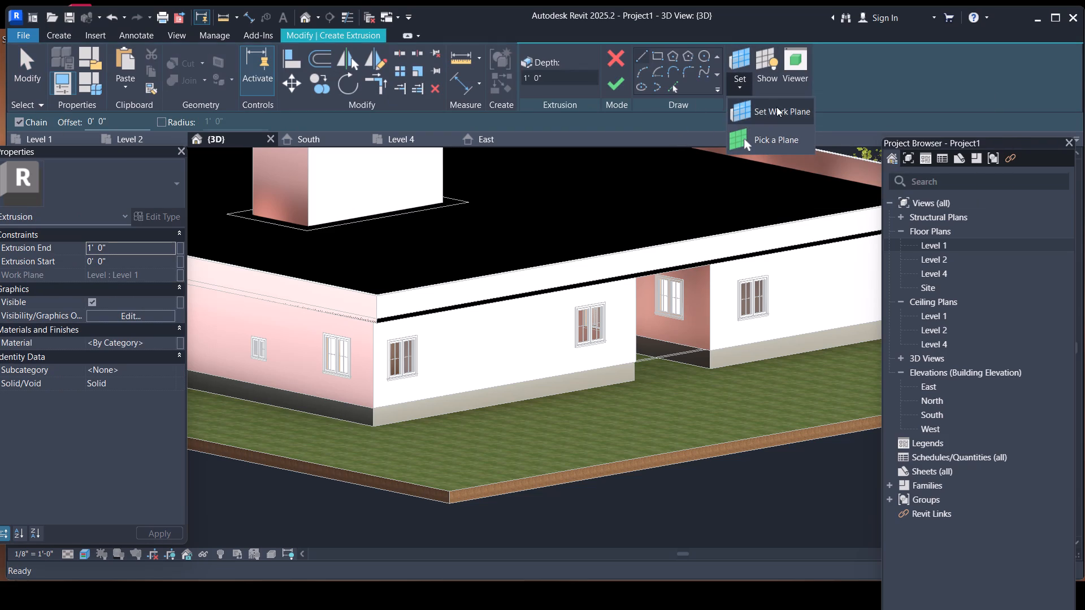
click(776, 107)
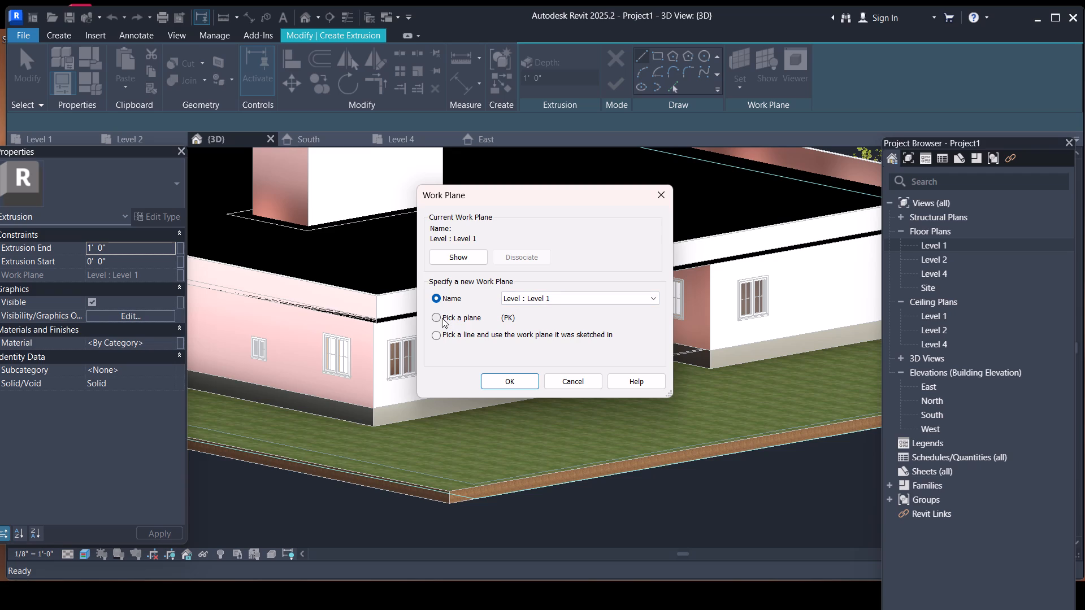
click(431, 317)
click(434, 321)
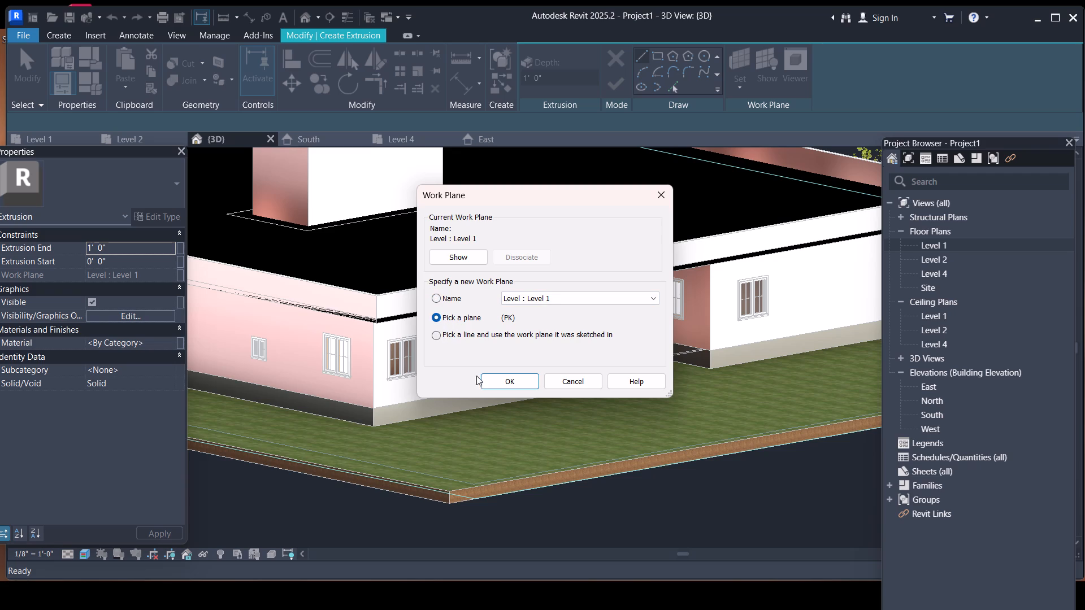
click(487, 380)
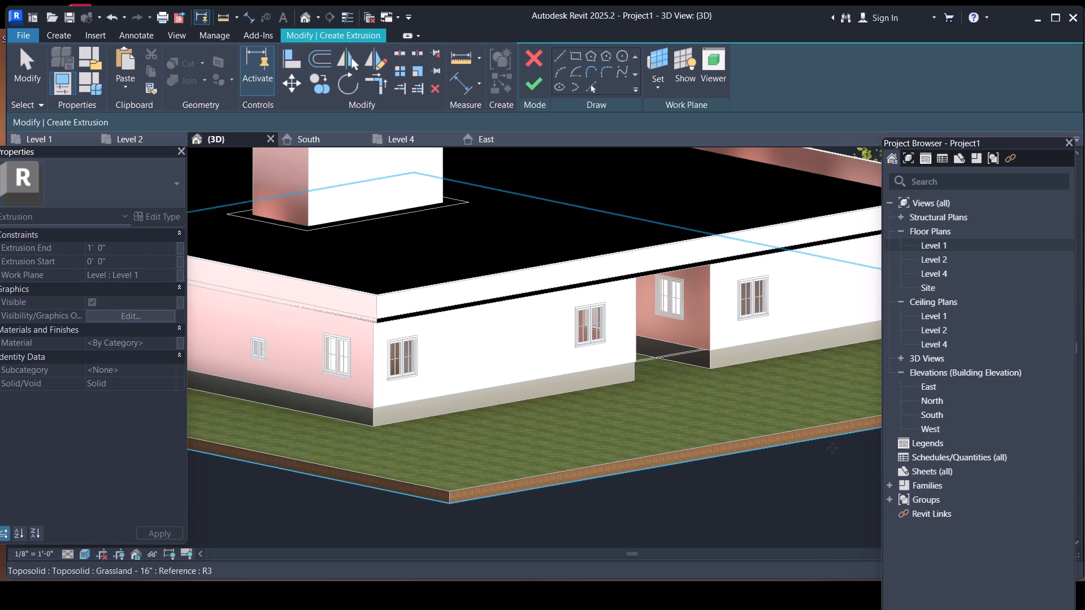
middle_drag(736, 409, 506, 482)
scroll(709, 366, up, 2)
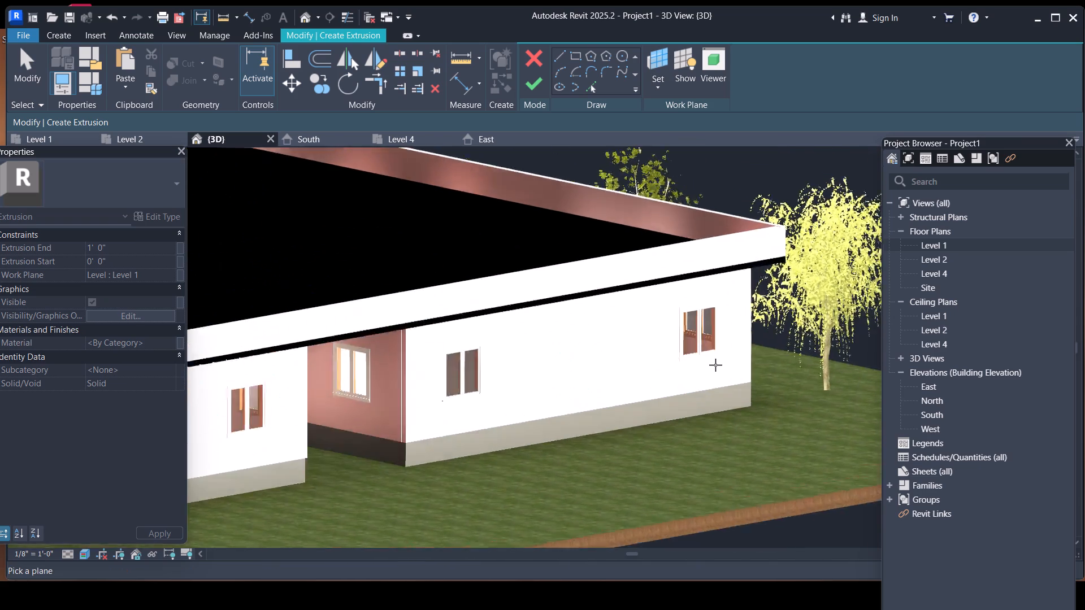
scroll(715, 365, up, 8)
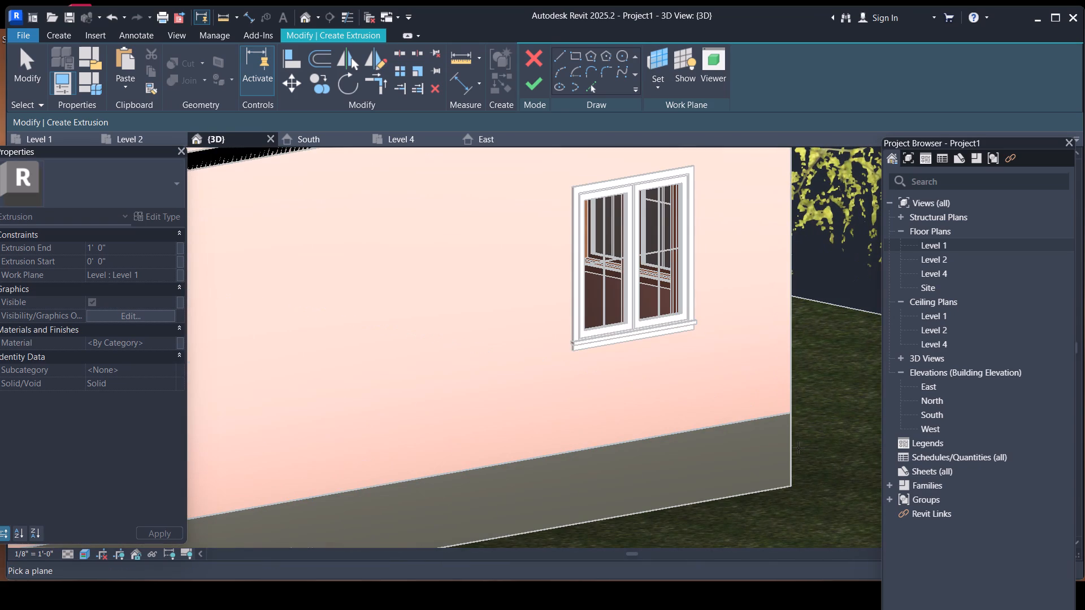
click(793, 451)
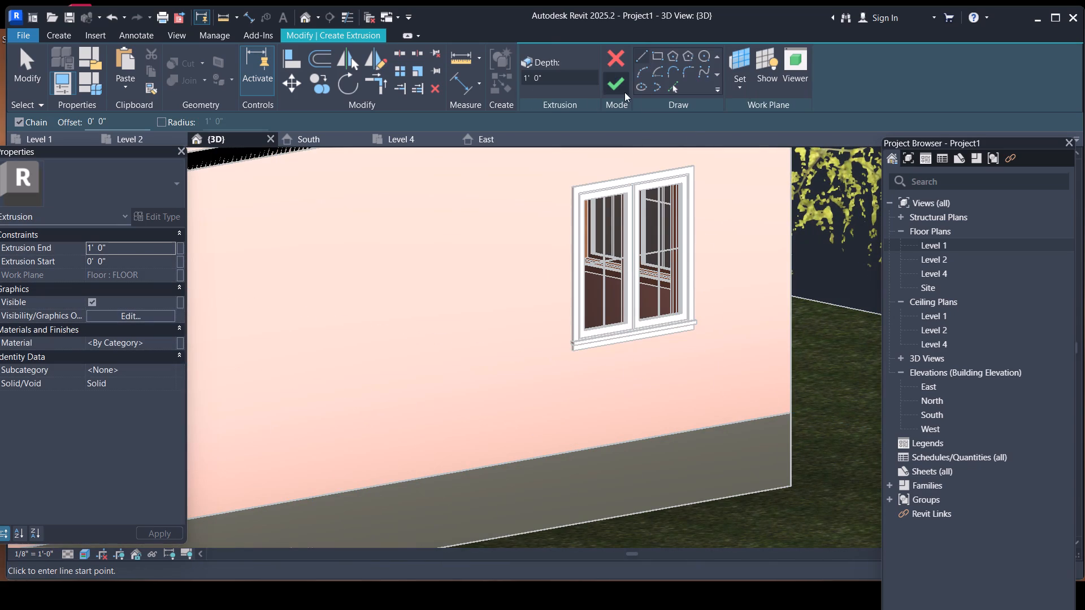
Sketch a rectangular extrusion profile beside the floor slab's corner near the tree, on the slab's face plane.
click(659, 50)
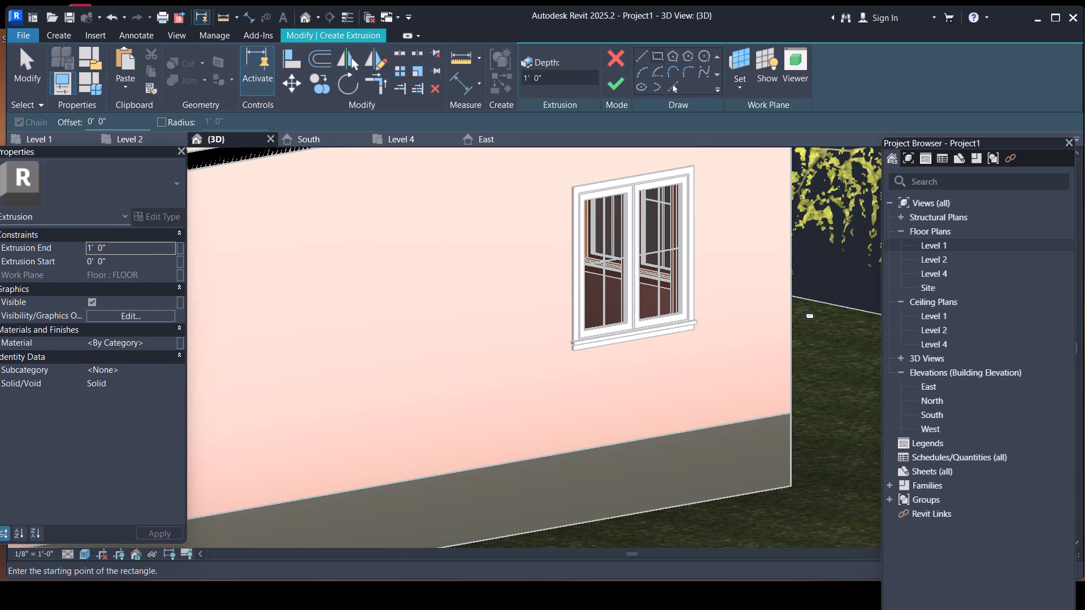
shift+middle_drag(793, 308, 569, 334)
scroll(517, 387, down, 9)
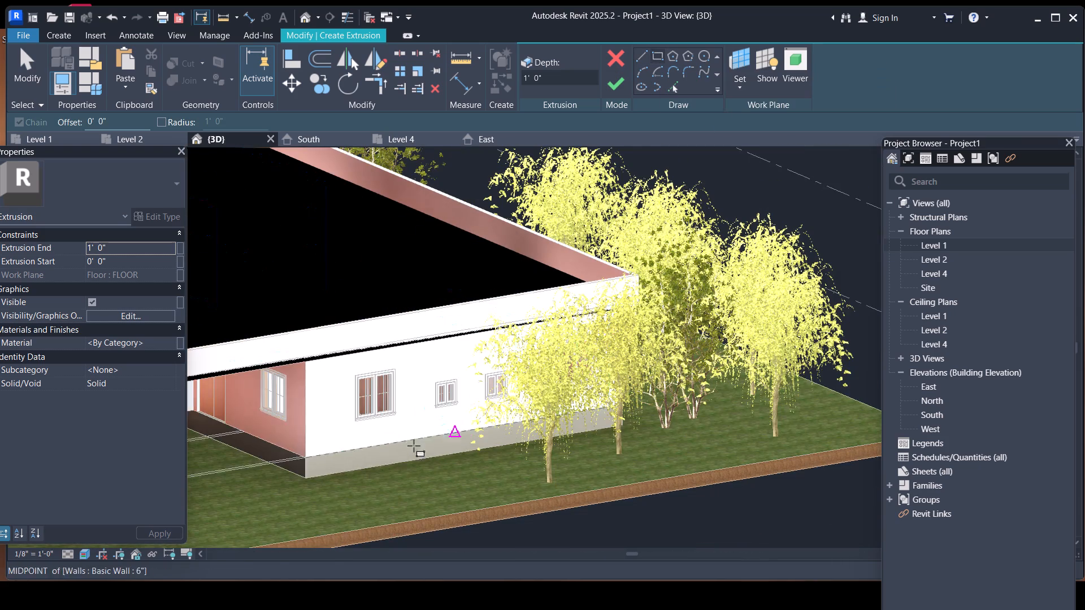
middle_drag(387, 459, 705, 299)
scroll(565, 331, down, 3)
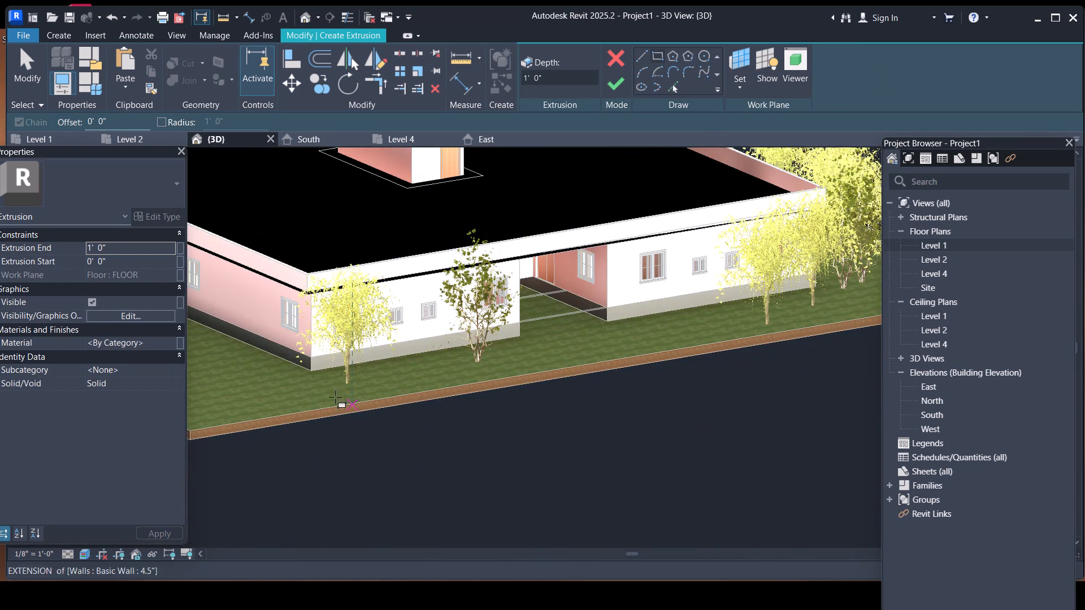
scroll(302, 369, up, 9)
middle_drag(330, 347, 490, 297)
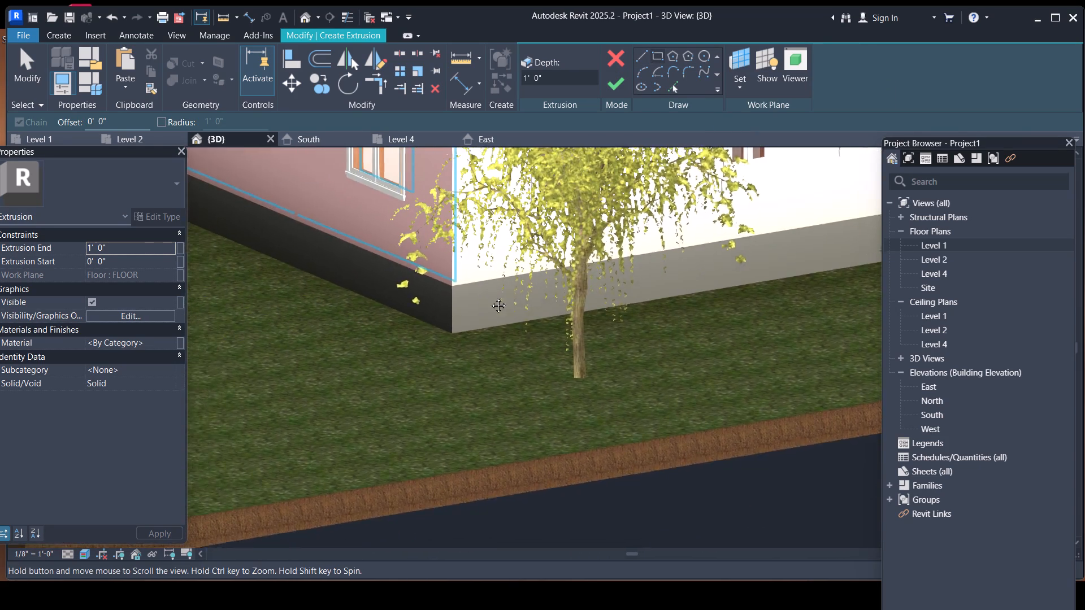
middle_drag(490, 297, 501, 297)
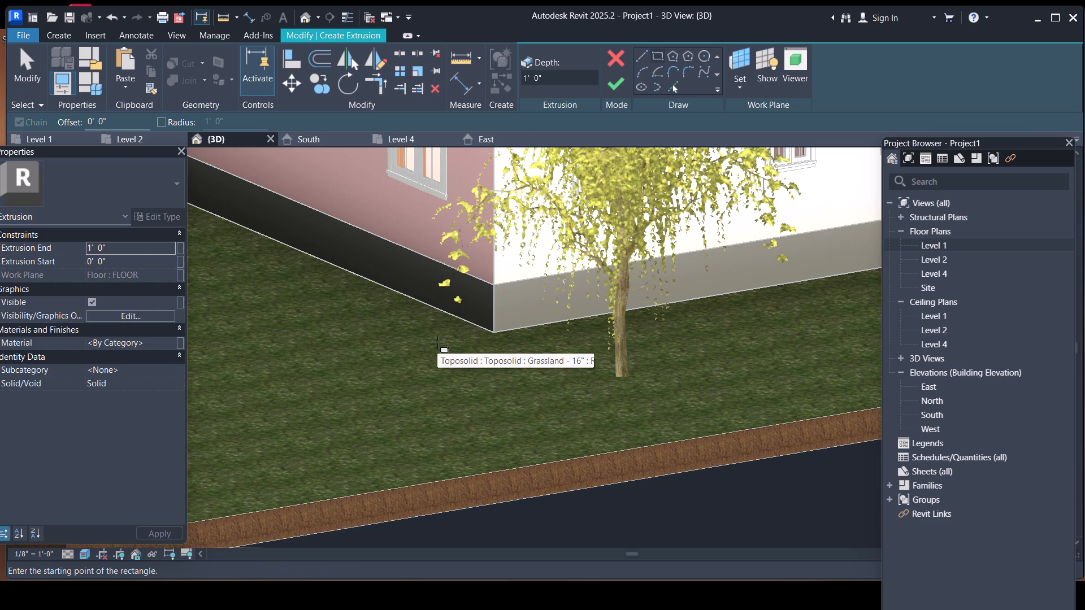
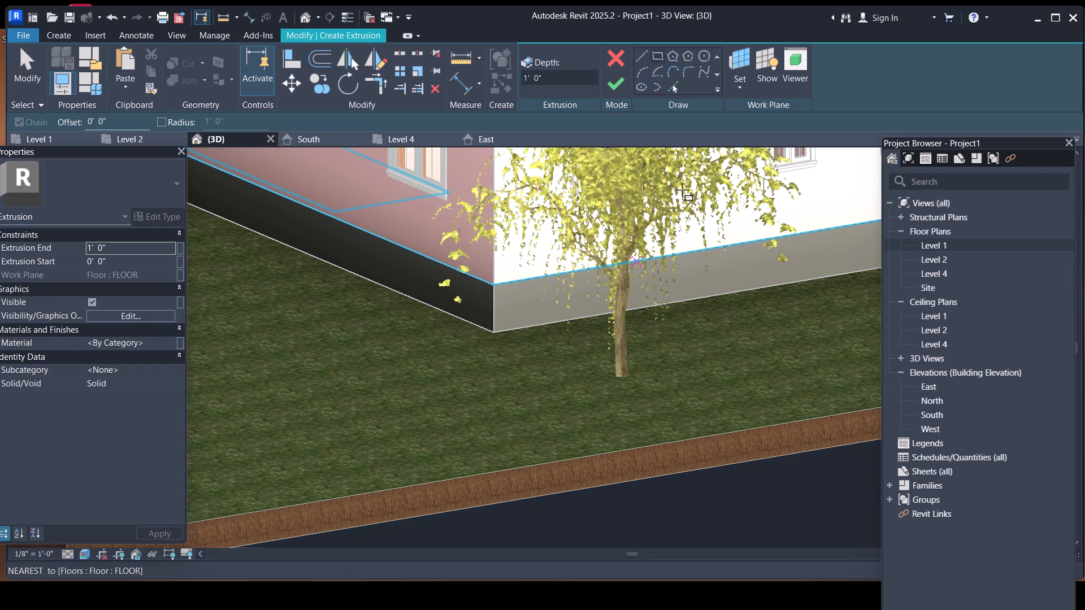
Sketch a rectangle about 5' 6" long and 2' 0" high outward from the floor slab's corner, matching the slab's thickness.
click(657, 53)
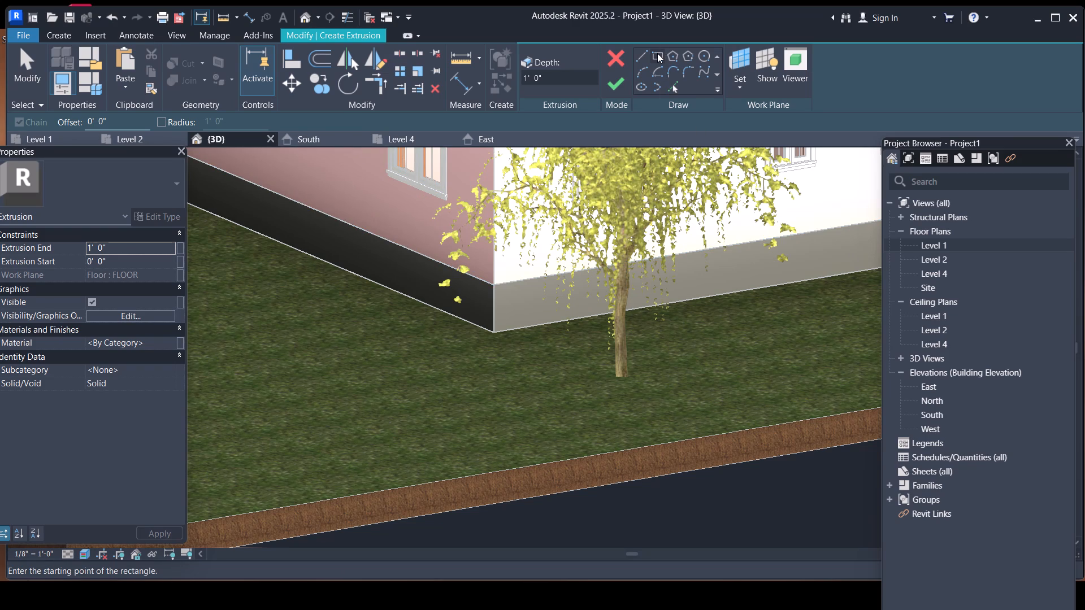
click(489, 282)
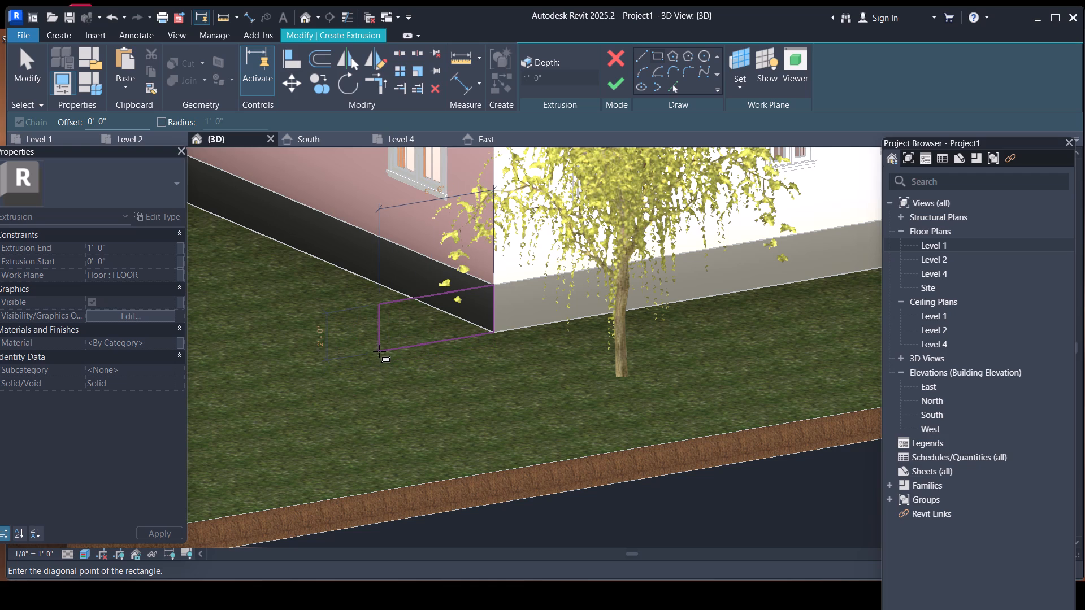
click(383, 354)
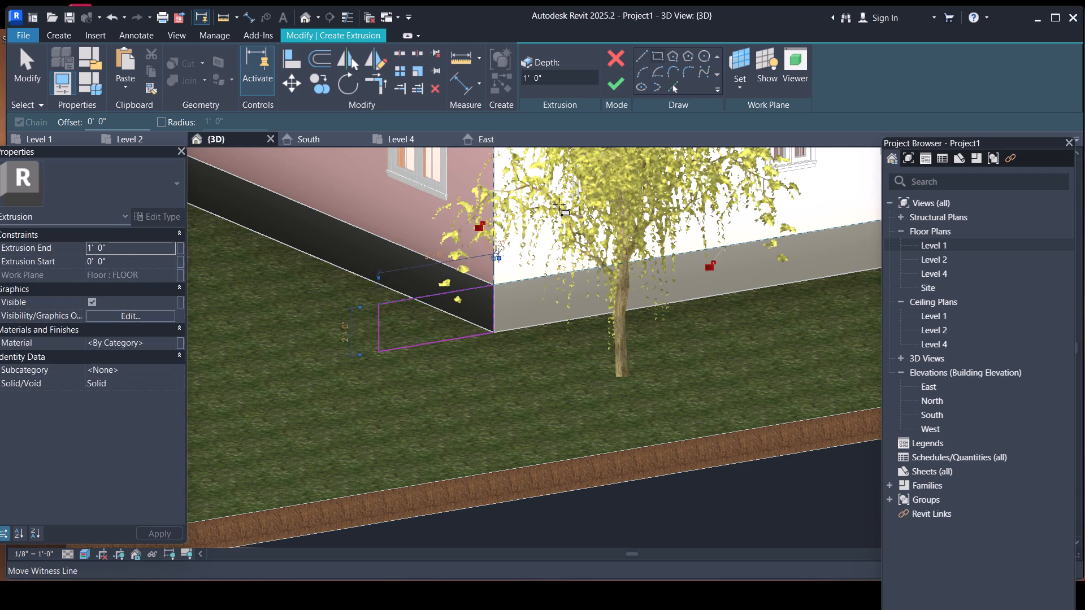
Draw a diagonal line across the rectangle from the slab's top corner down to the outer bottom corner.
click(641, 55)
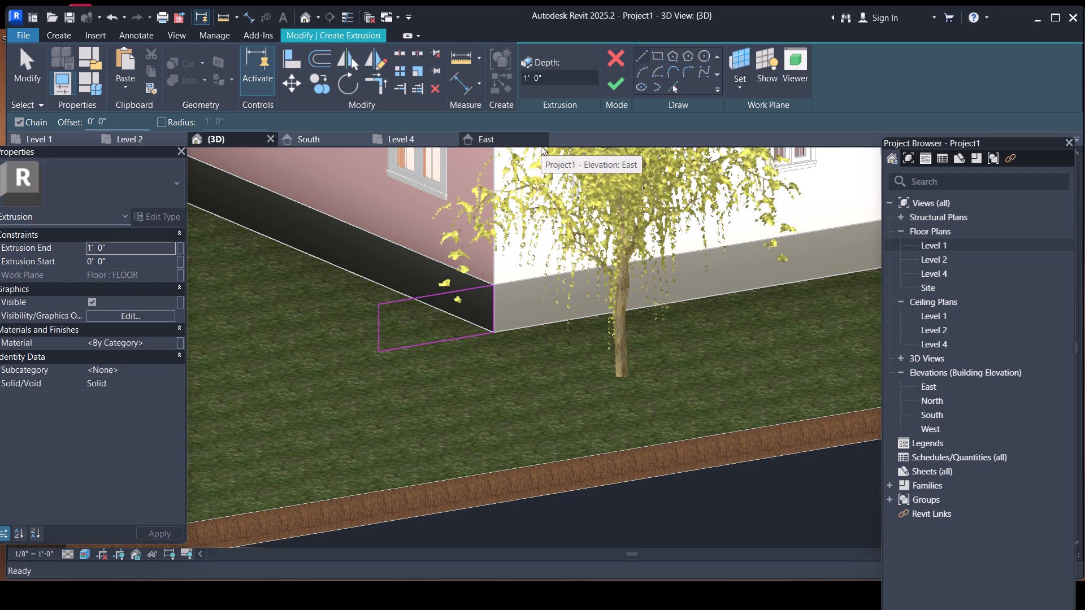
click(637, 52)
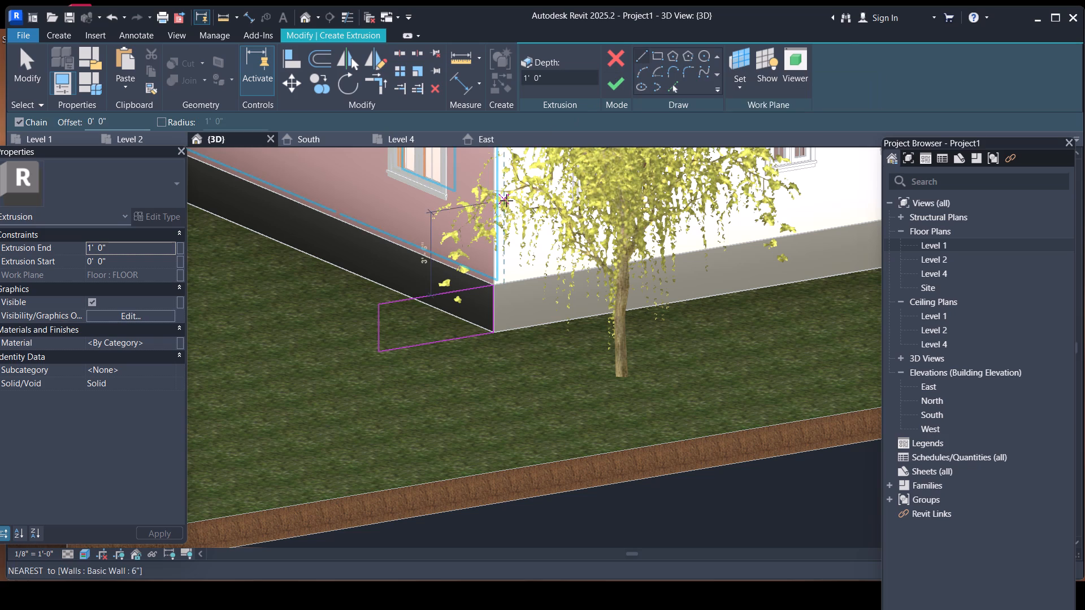
click(494, 284)
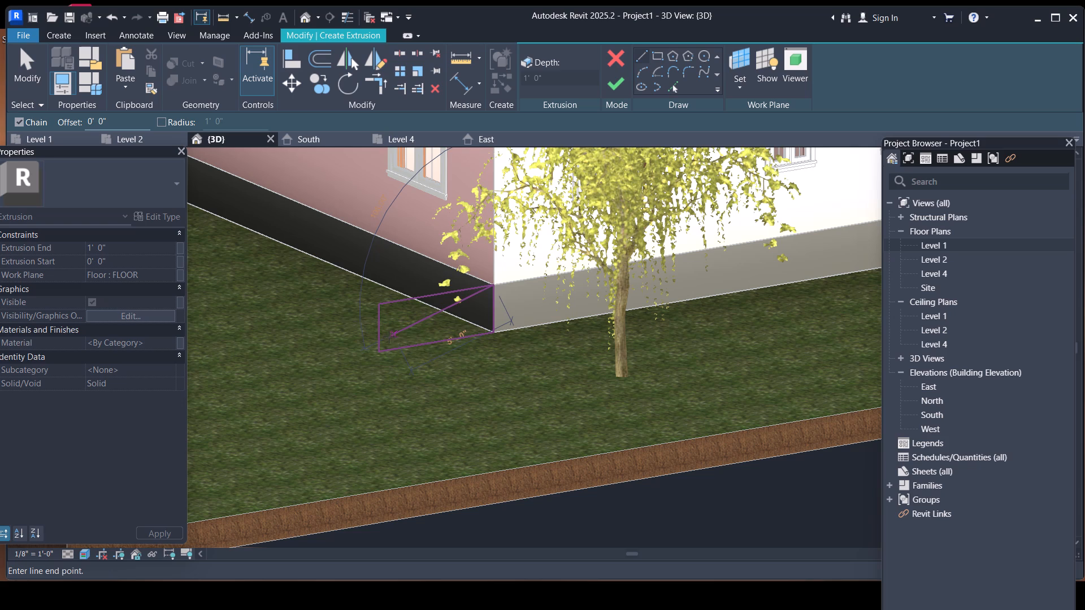
click(383, 345)
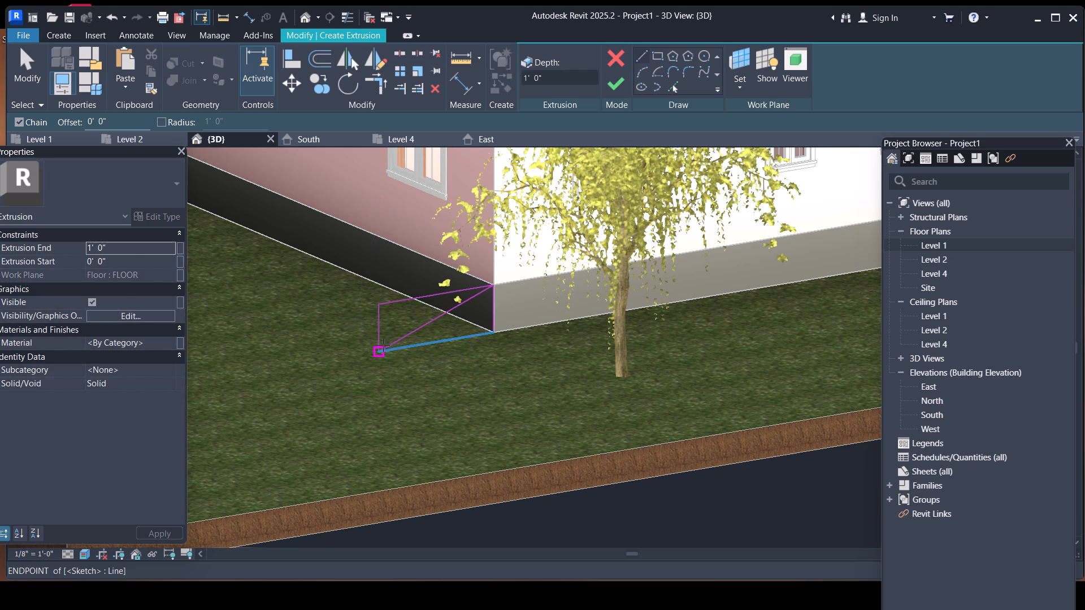
key(Escape)
key(Escape)
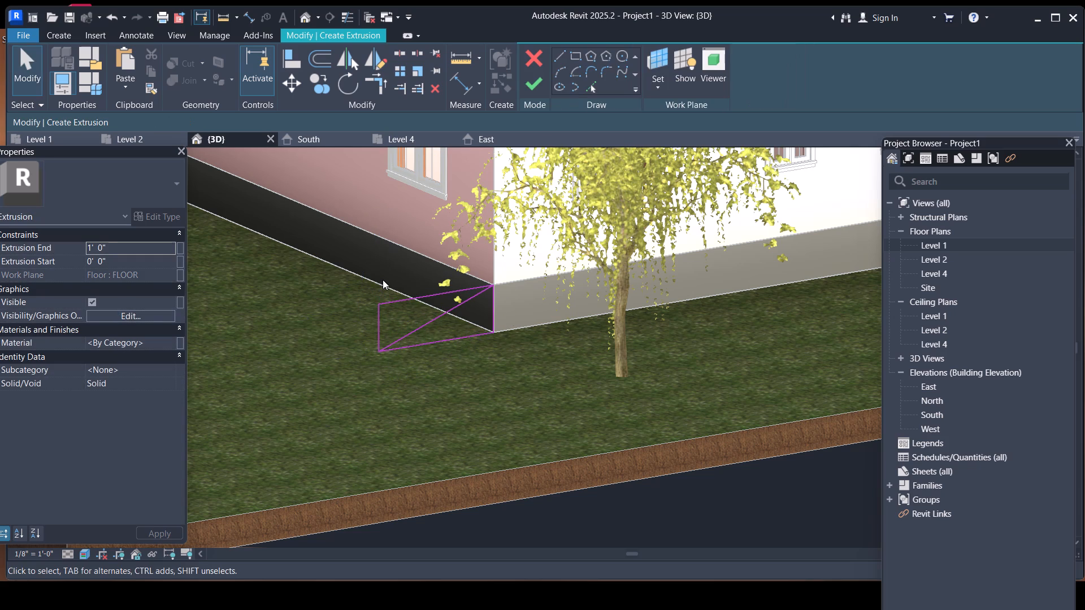
Delete the rectangle's top and outer vertical edges, leaving a triangular profile, and finish the extrusion sketch.
click(385, 299)
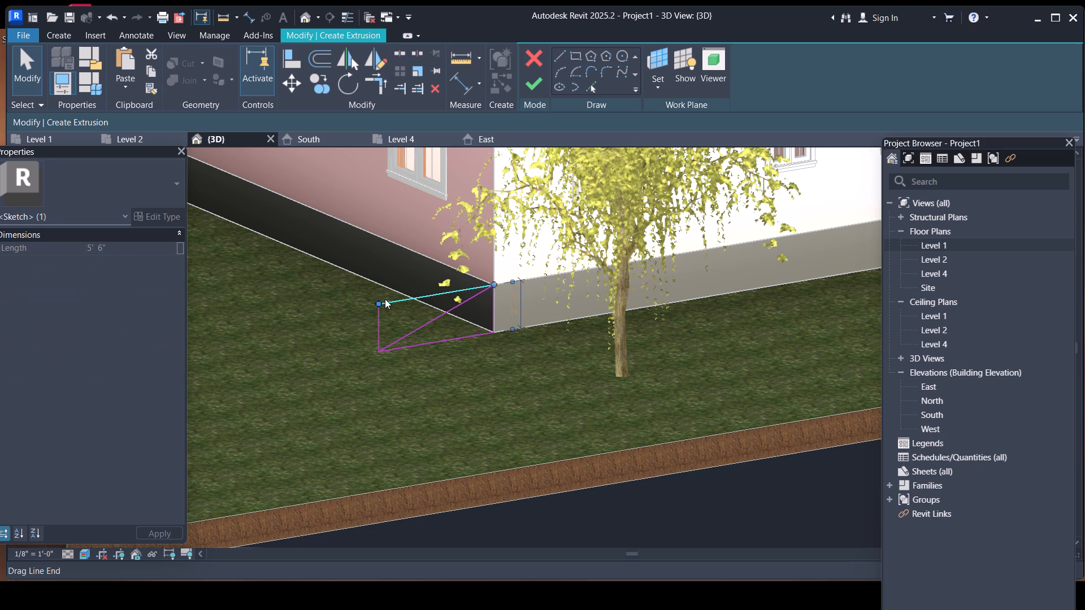
key(Delete)
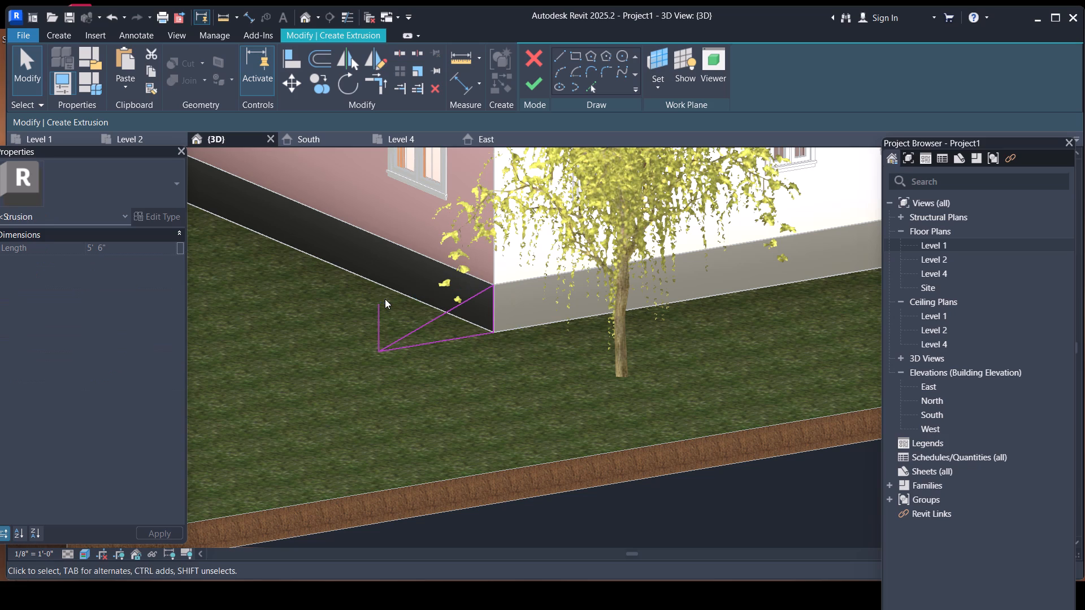
click(377, 335)
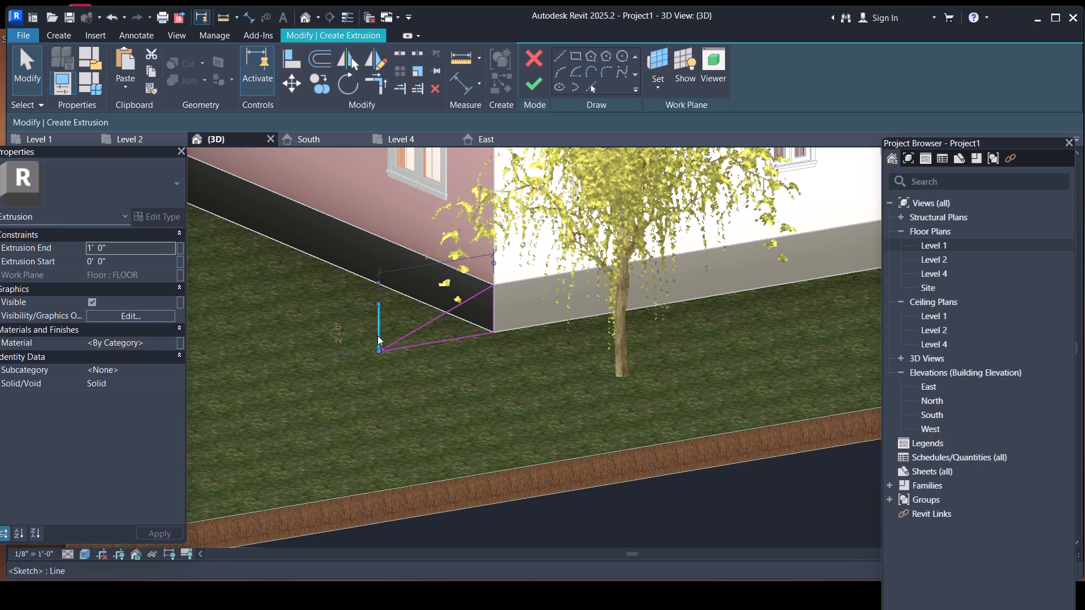
key(Delete)
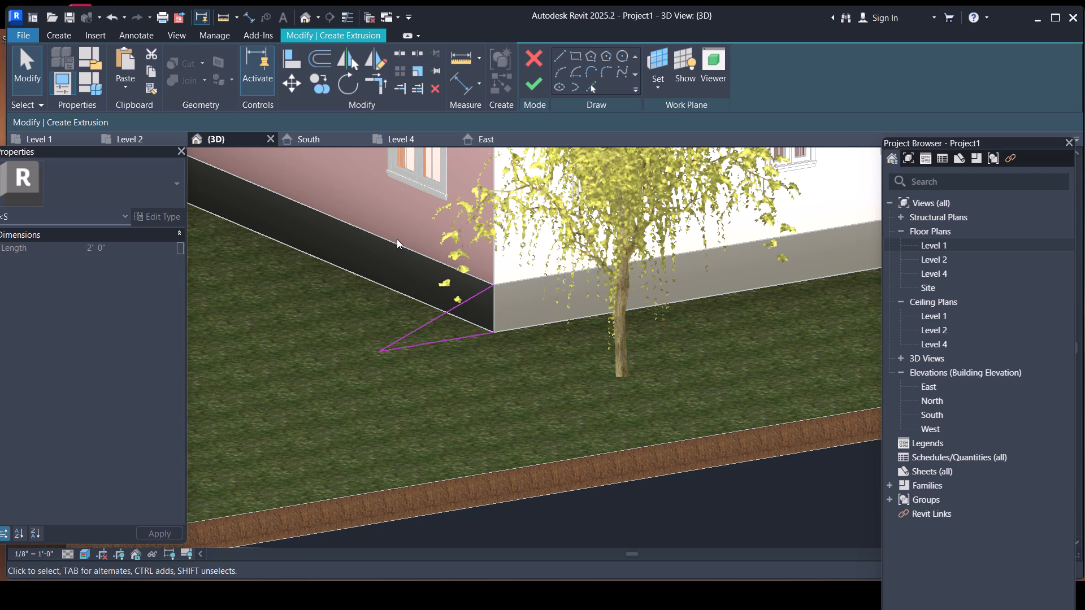
click(526, 84)
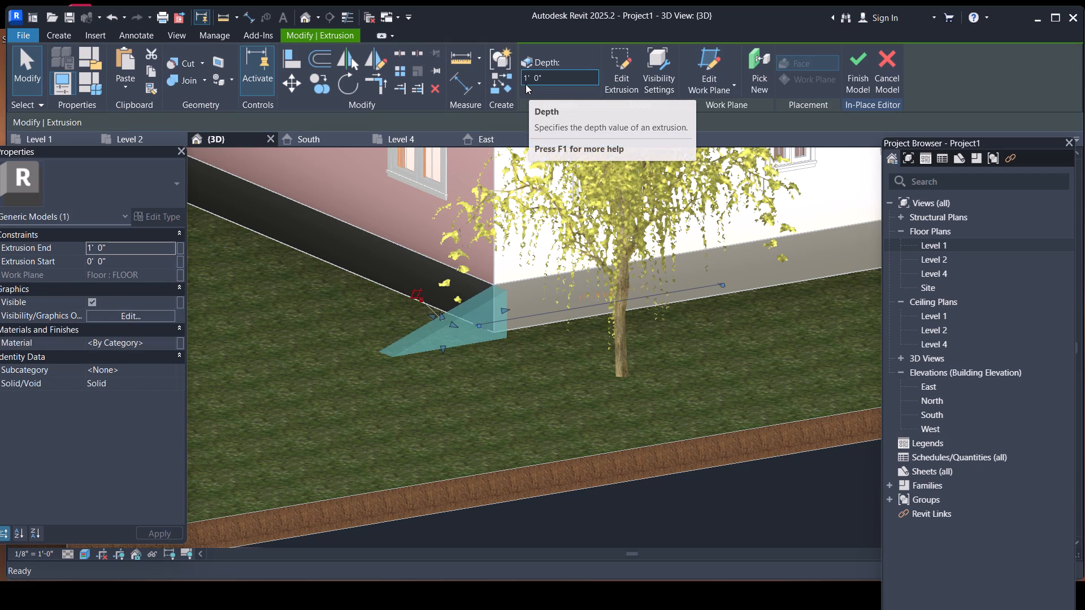
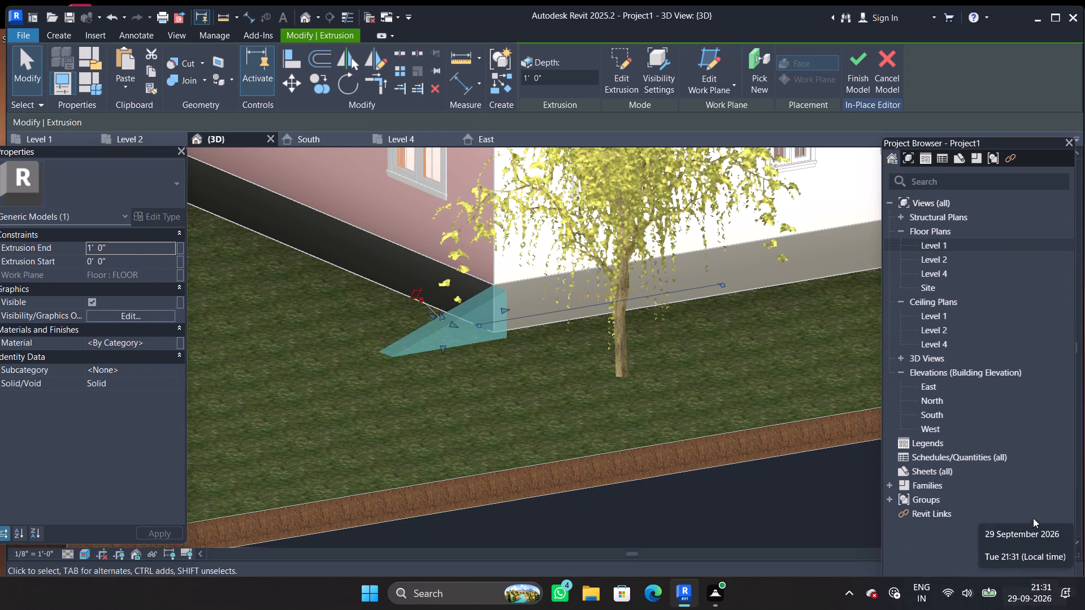
Stretch the ramp extrusion along the house's slab edge to the far corner, giving it a depth of about 88' 7".
shift+middle_drag(584, 461, 584, 461)
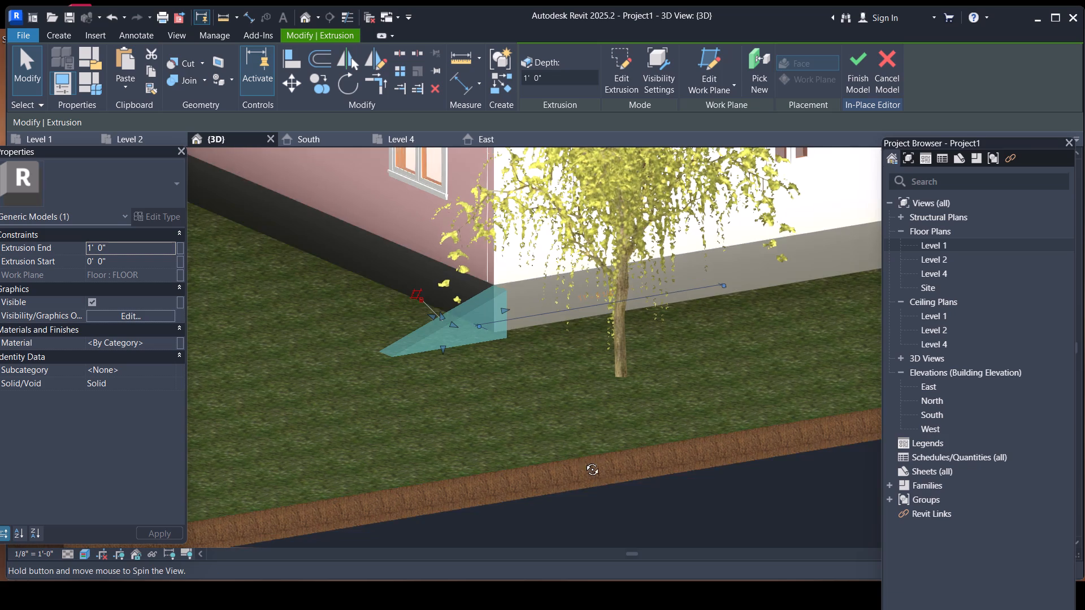
shift+middle_drag(584, 461, 763, 444)
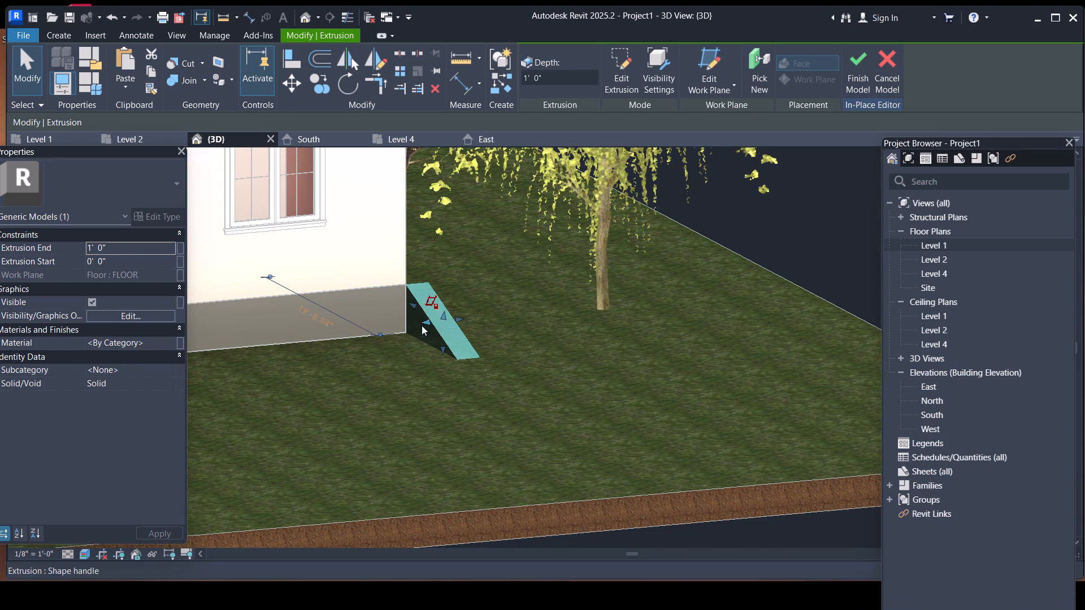
drag(424, 321, 288, 321)
scroll(493, 312, down, 4)
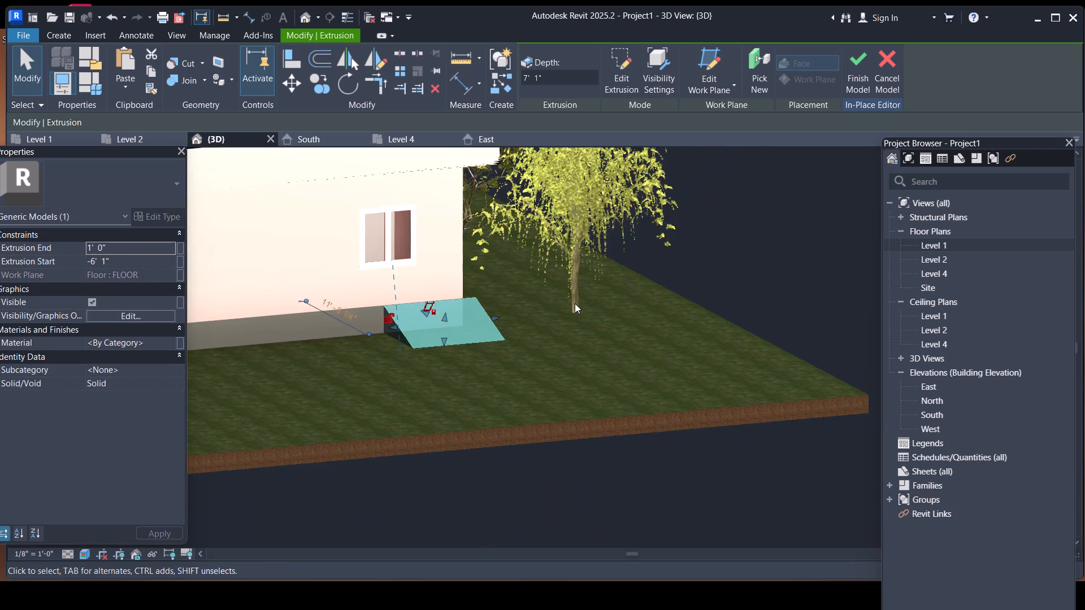
scroll(575, 303, down, 4)
middle_drag(443, 337, 626, 290)
scroll(628, 287, up, 5)
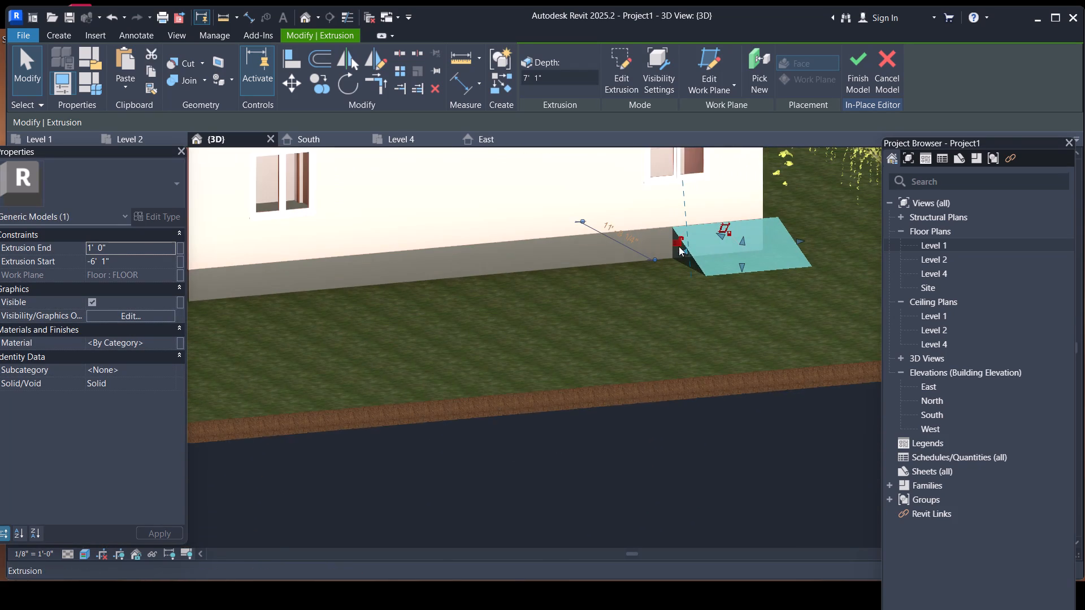
drag(687, 249, 316, 329)
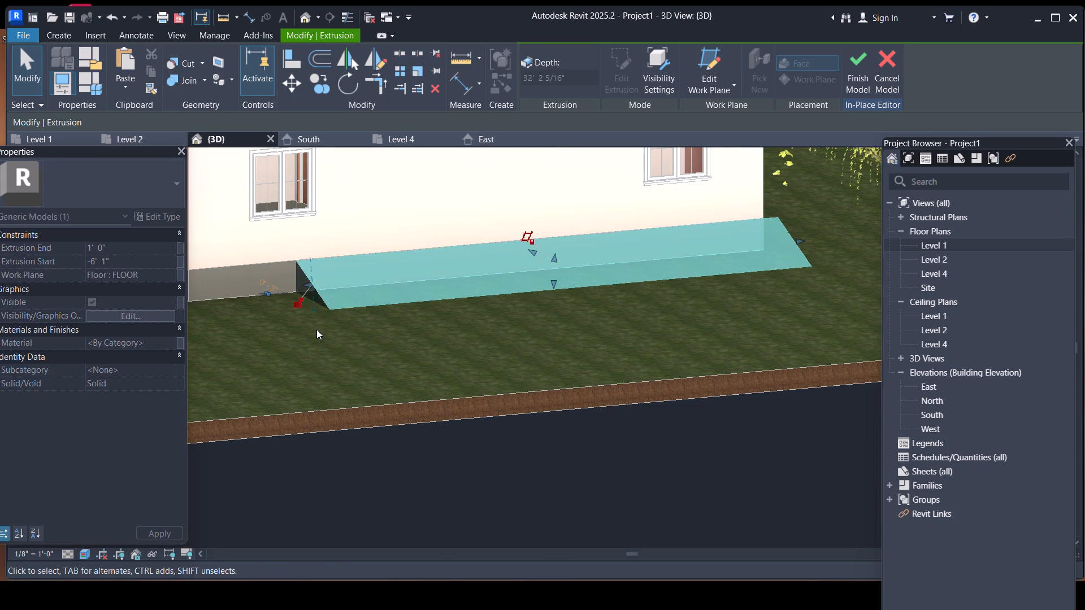
scroll(390, 288, down, 5)
scroll(485, 271, down, 2)
middle_drag(350, 286, 662, 273)
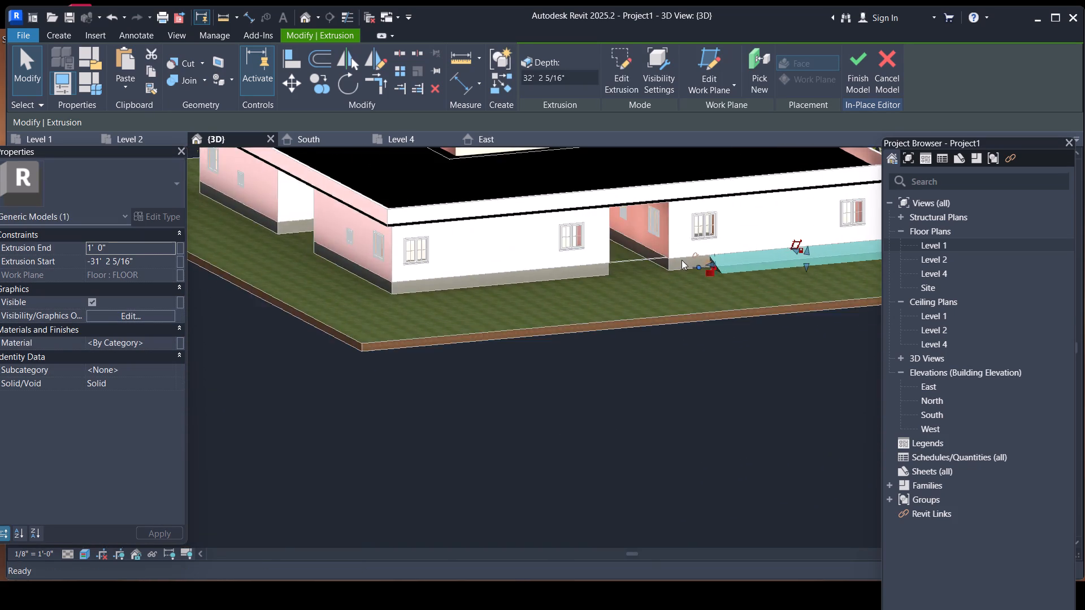
scroll(682, 259, up, 4)
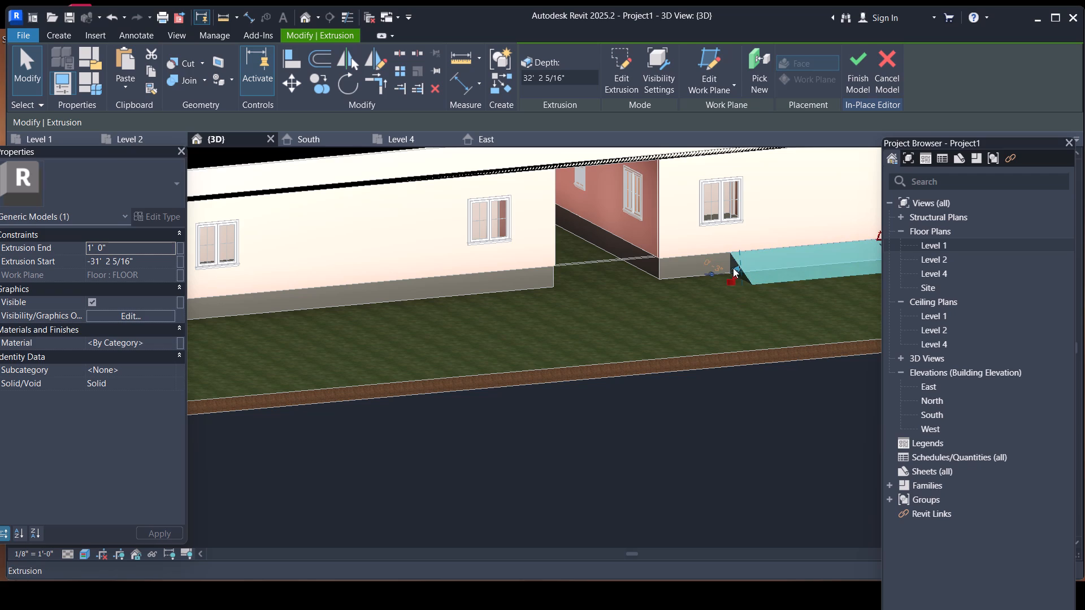
drag(733, 268, 227, 330)
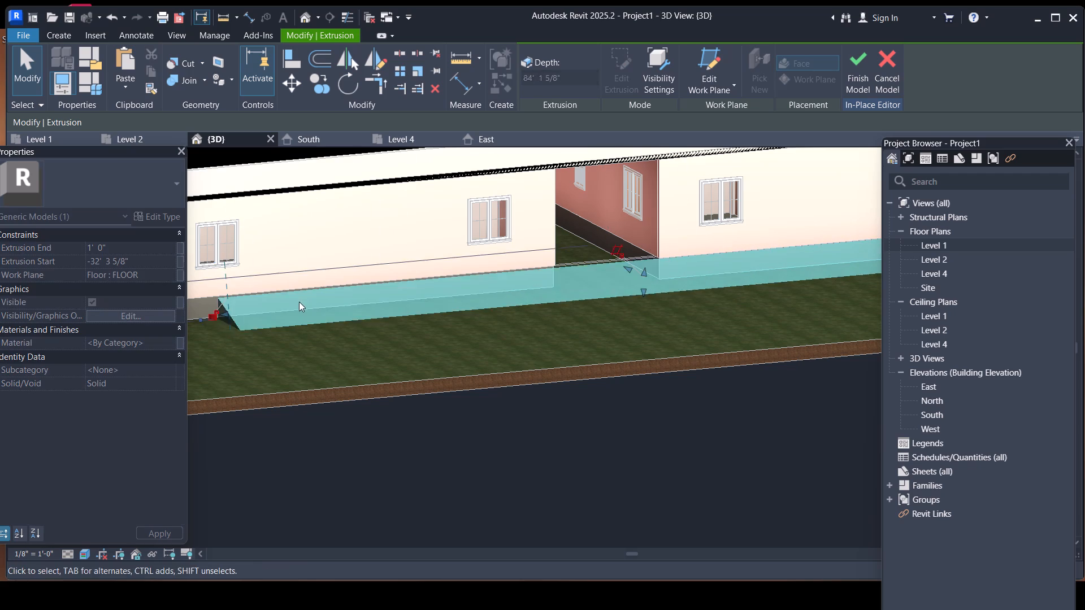
scroll(329, 290, down, 4)
scroll(267, 315, up, 10)
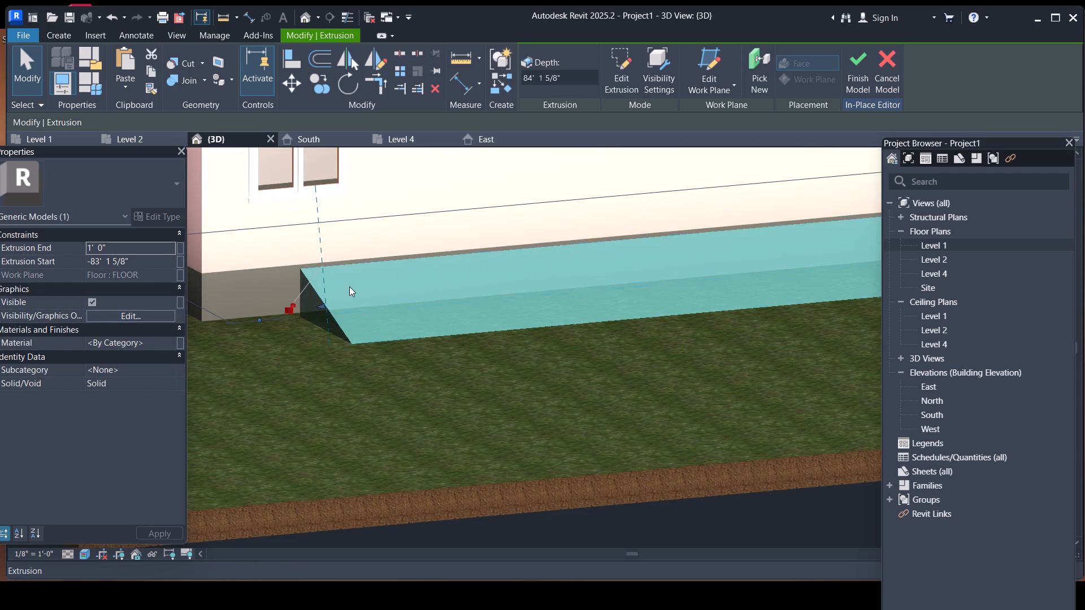
drag(324, 304, 236, 319)
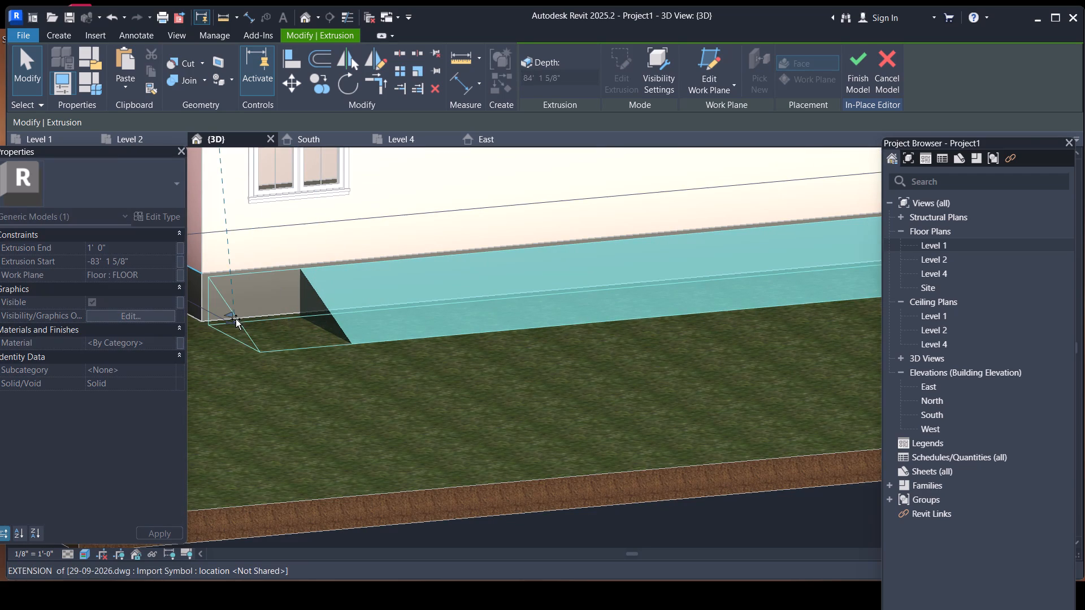
drag(236, 319, 225, 321)
scroll(319, 258, down, 2)
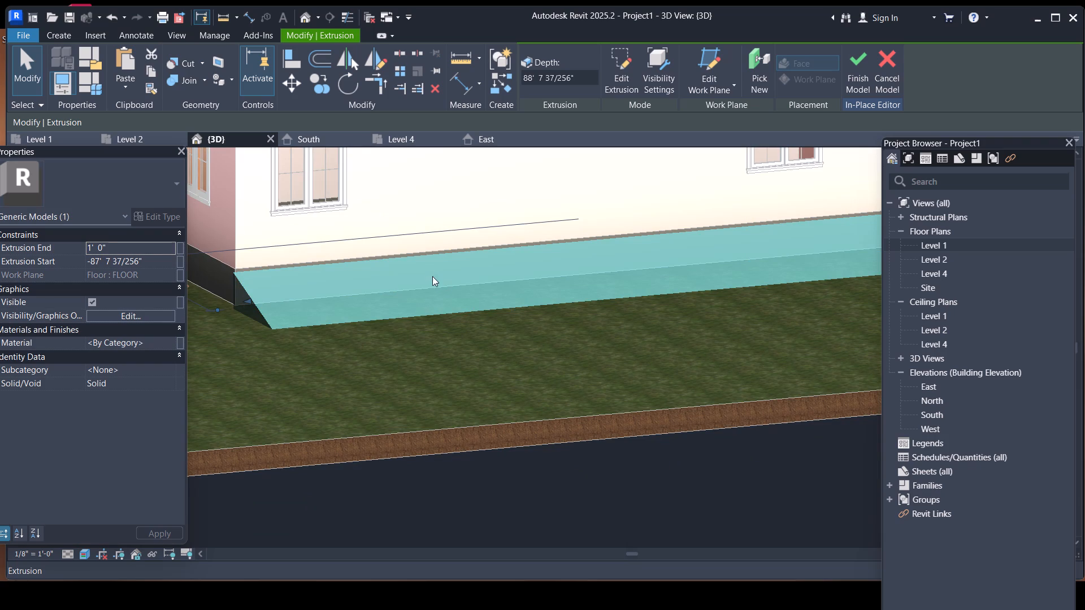
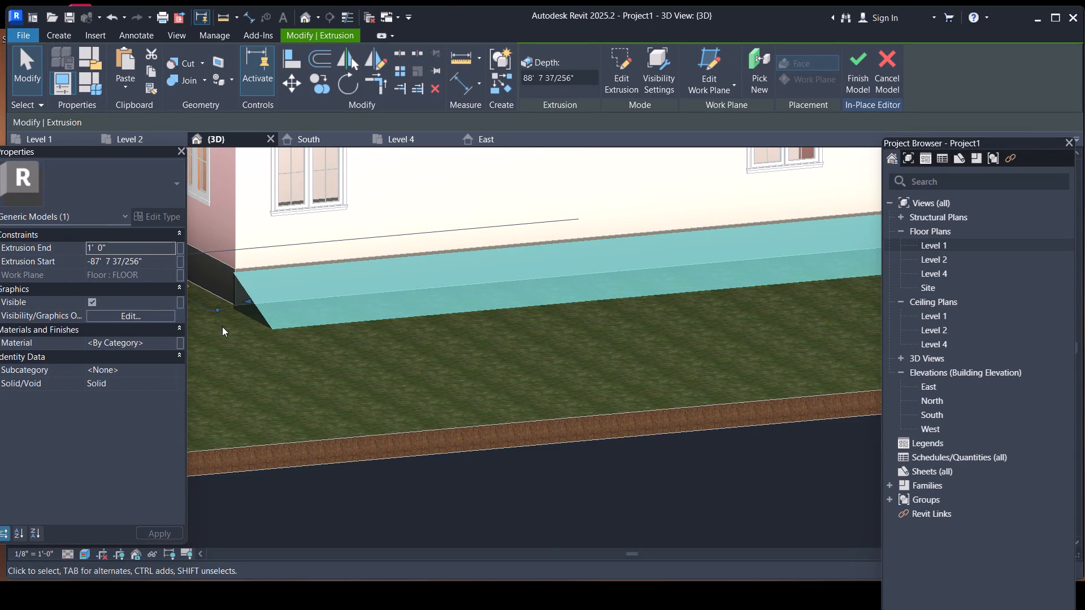
Pull both ends of the ramp extrusion back to the house corners, to a depth of about 87' 5", and finish the in-place model.
scroll(236, 307, up, 8)
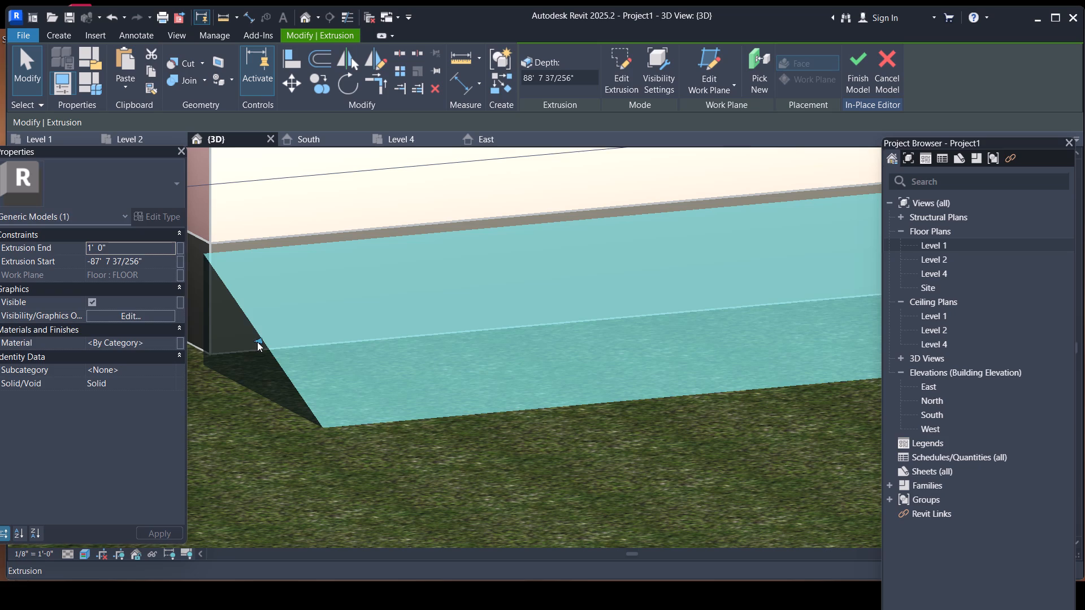
drag(259, 339, 273, 338)
scroll(250, 341, down, 15)
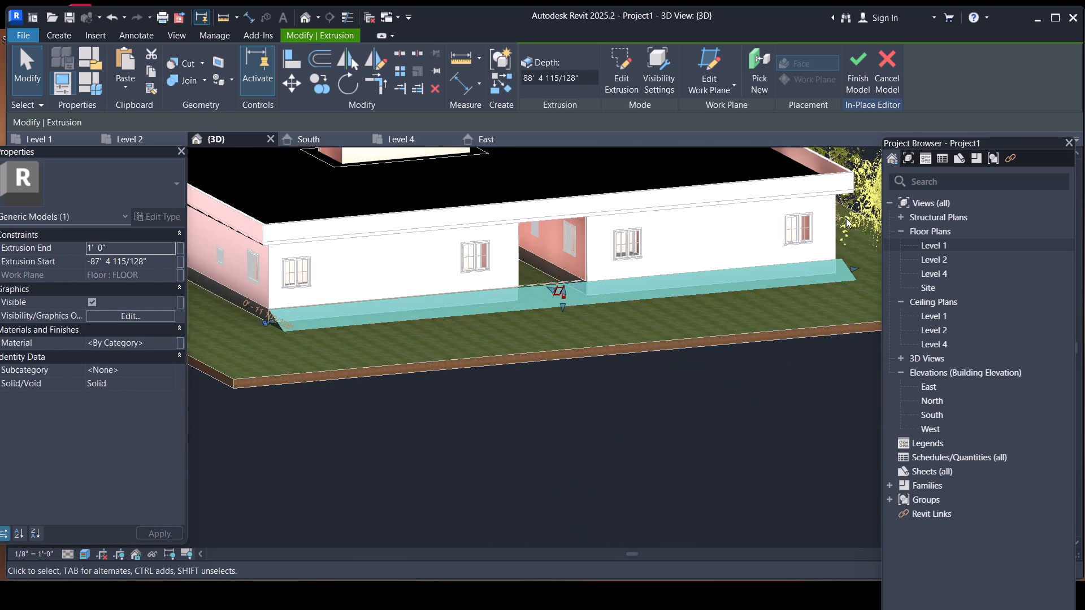
scroll(827, 237, up, 3)
middle_drag(855, 281, 756, 308)
scroll(756, 309, up, 5)
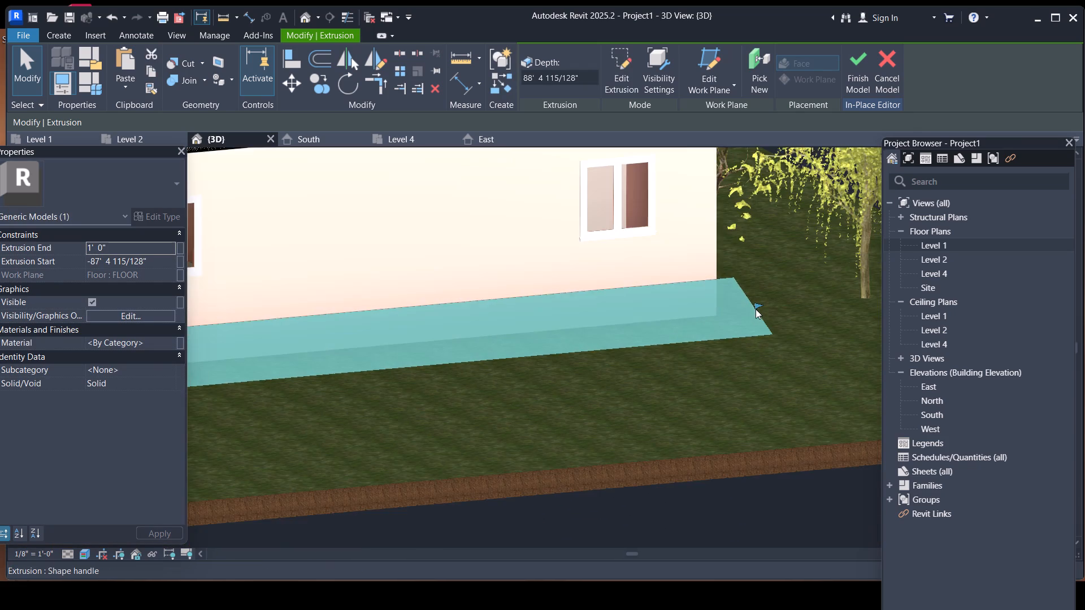
drag(753, 303, 730, 310)
scroll(743, 273, down, 7)
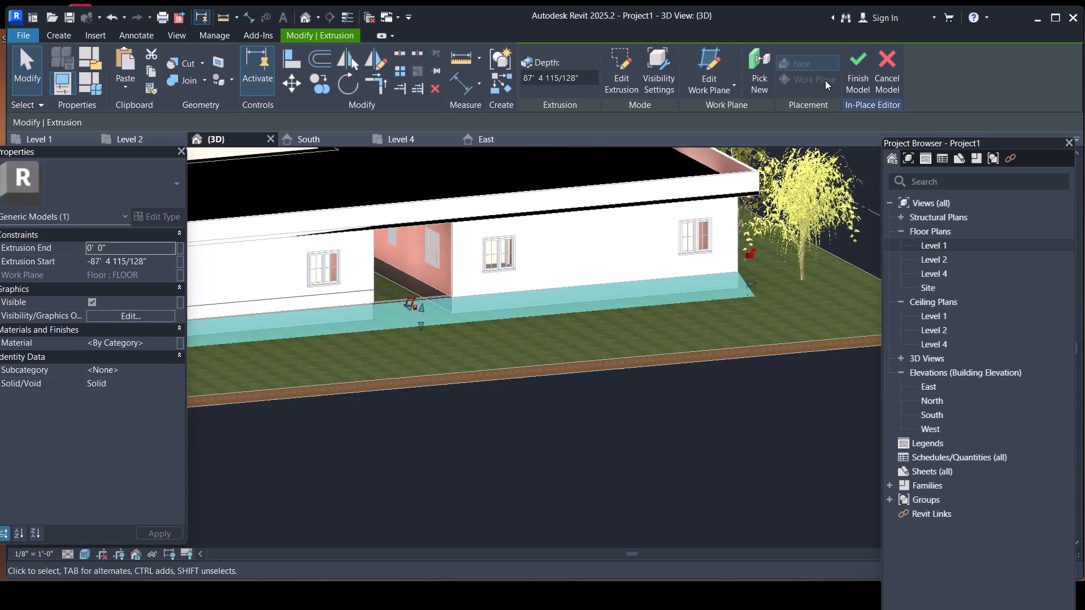
click(865, 54)
Create a new in-place model in the Generic Models category, keeping the suggested name.
scroll(370, 335, up, 1)
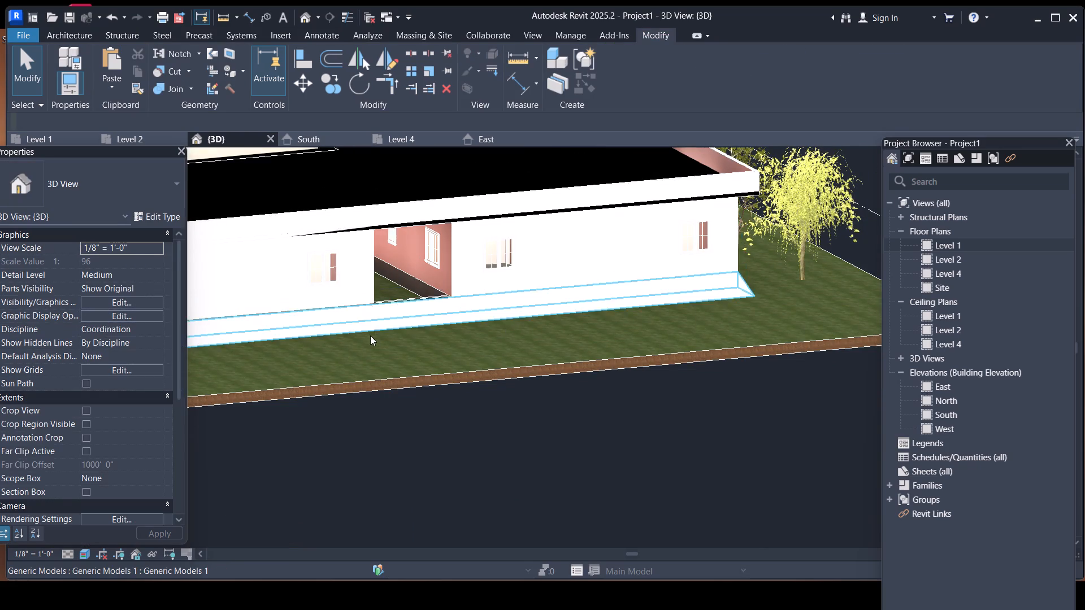
scroll(370, 335, up, 3)
scroll(484, 269, up, 4)
scroll(448, 289, down, 8)
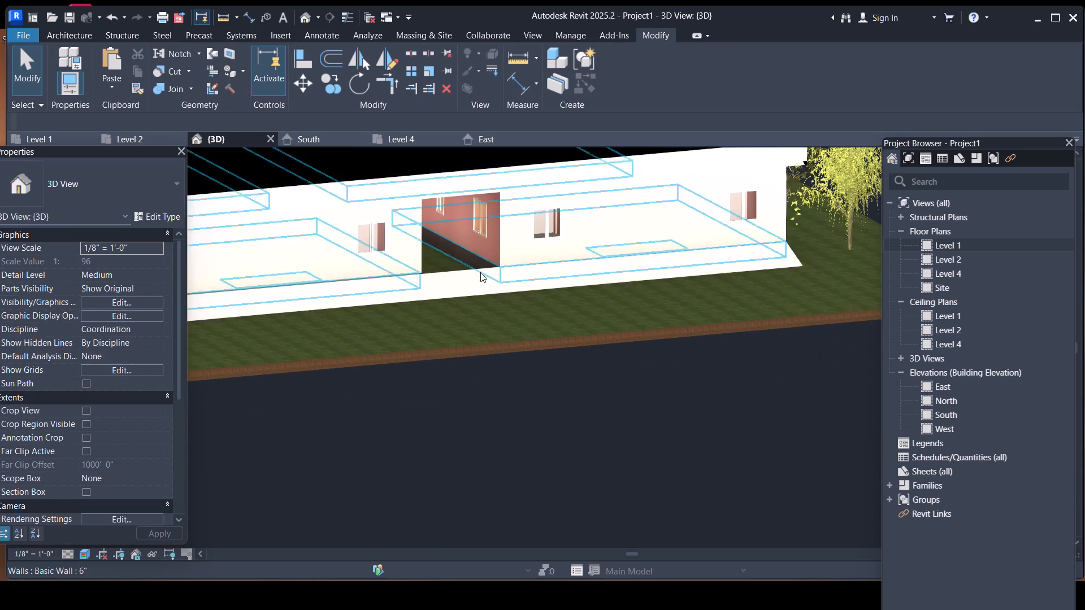
scroll(480, 272, down, 3)
click(76, 40)
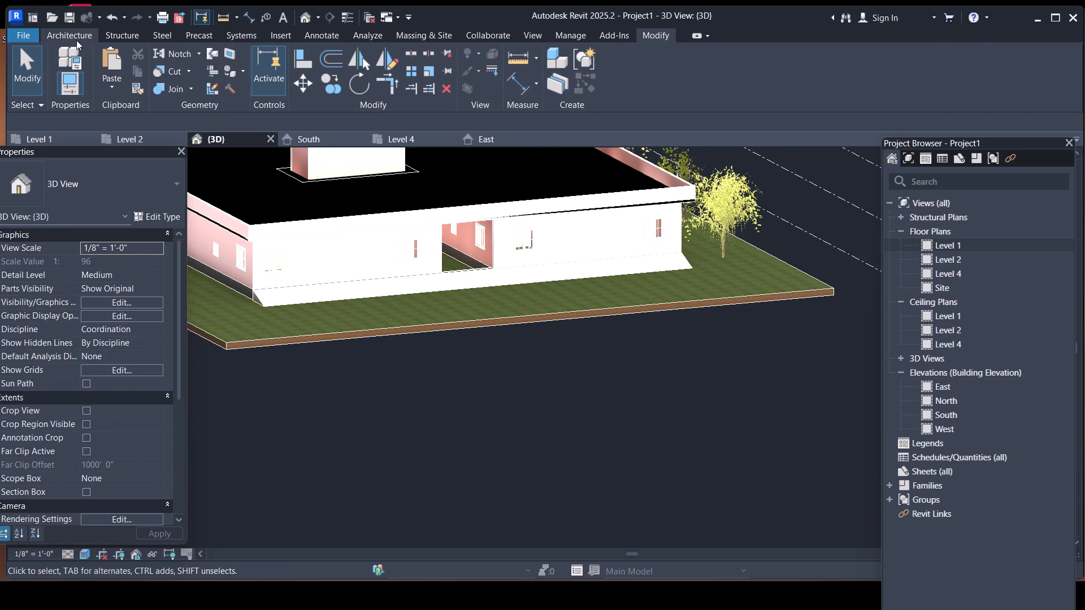
click(176, 88)
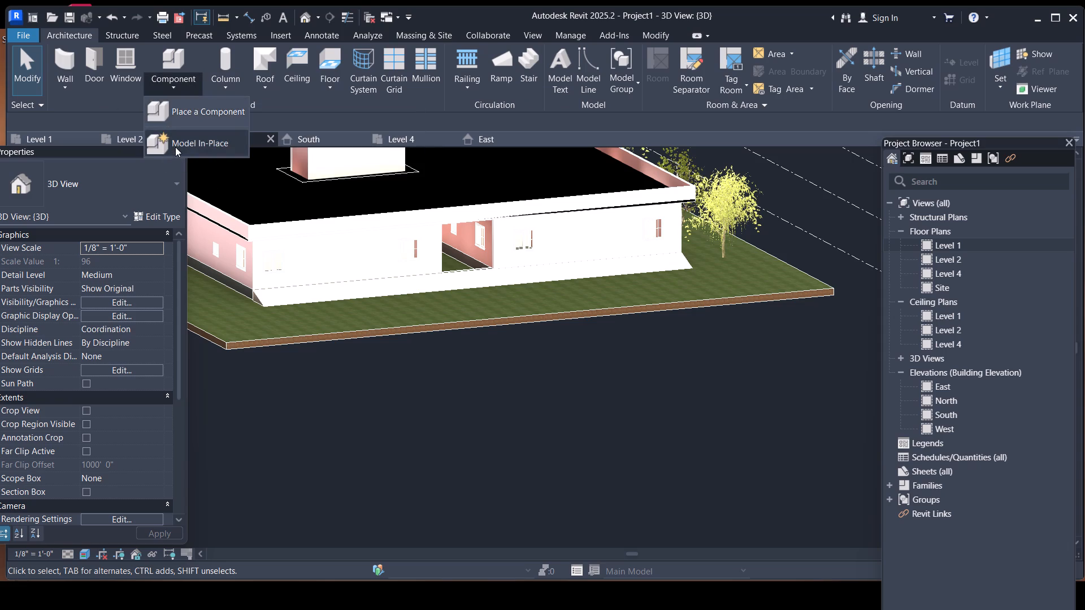
click(175, 147)
scroll(510, 288, down, 4)
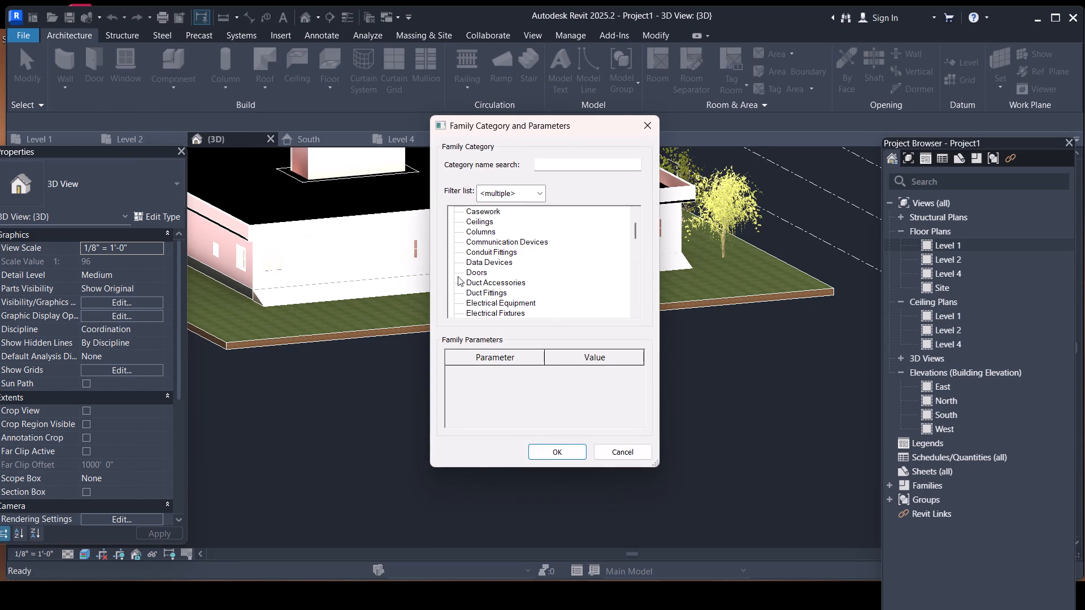
scroll(476, 272, down, 8)
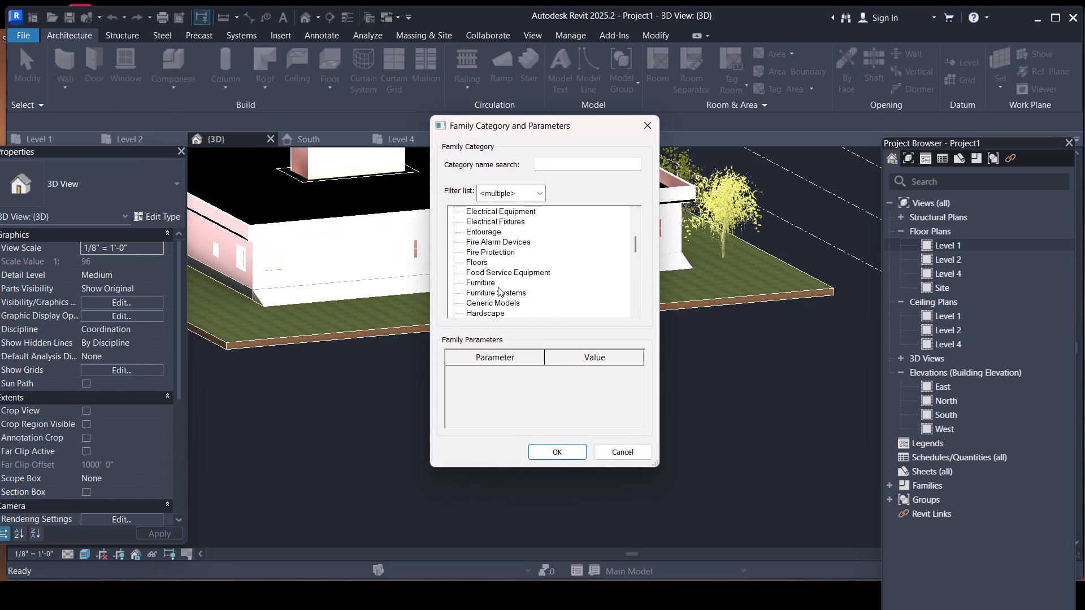
click(492, 301)
click(563, 448)
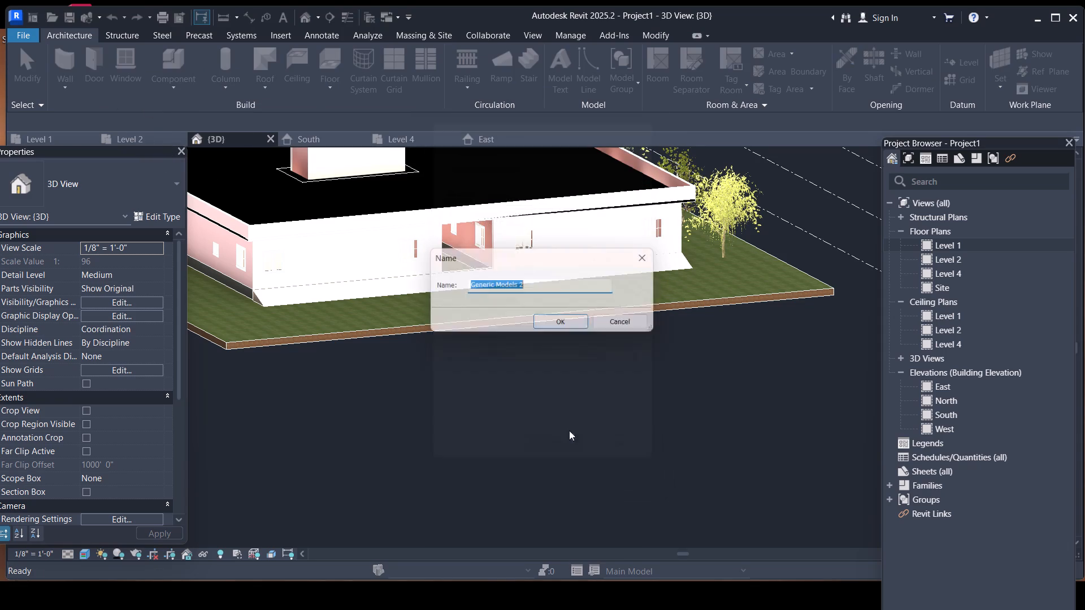
click(567, 335)
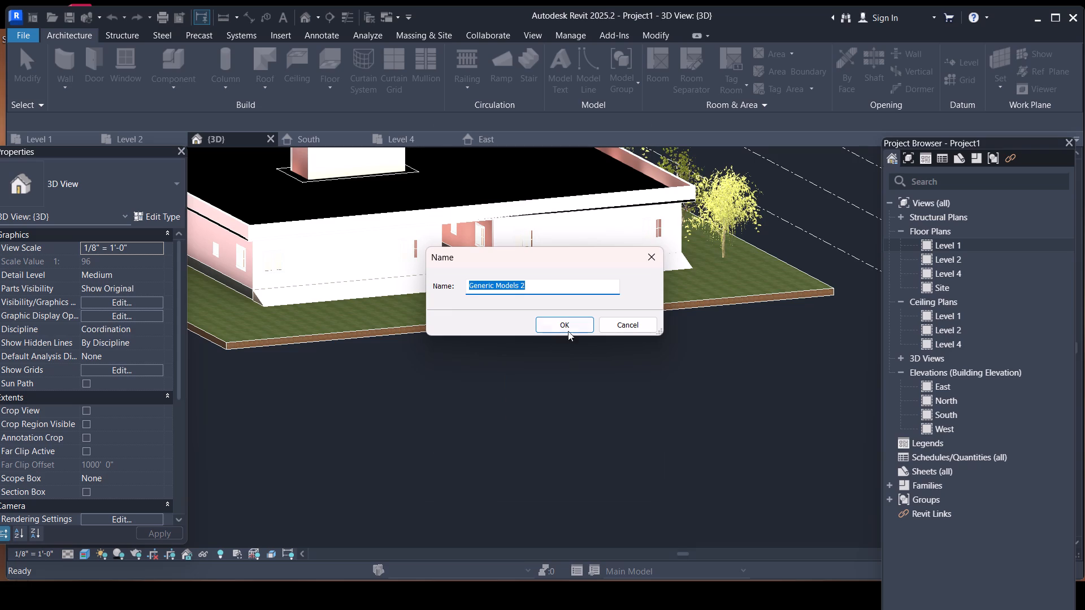
click(570, 328)
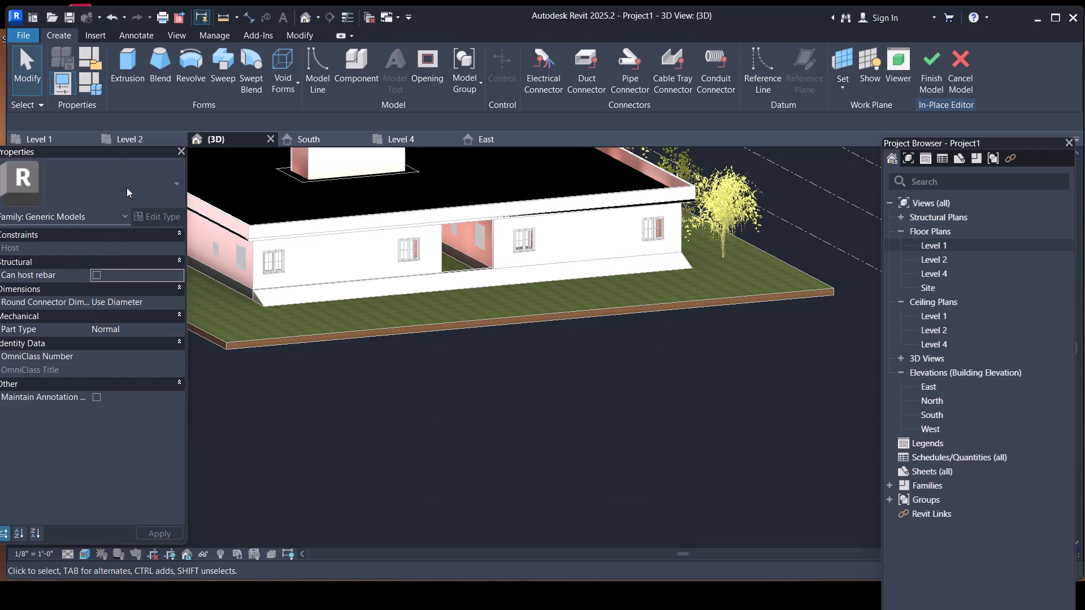
Start an extrusion and pick the top of the grassland toposolid as its work plane.
click(135, 70)
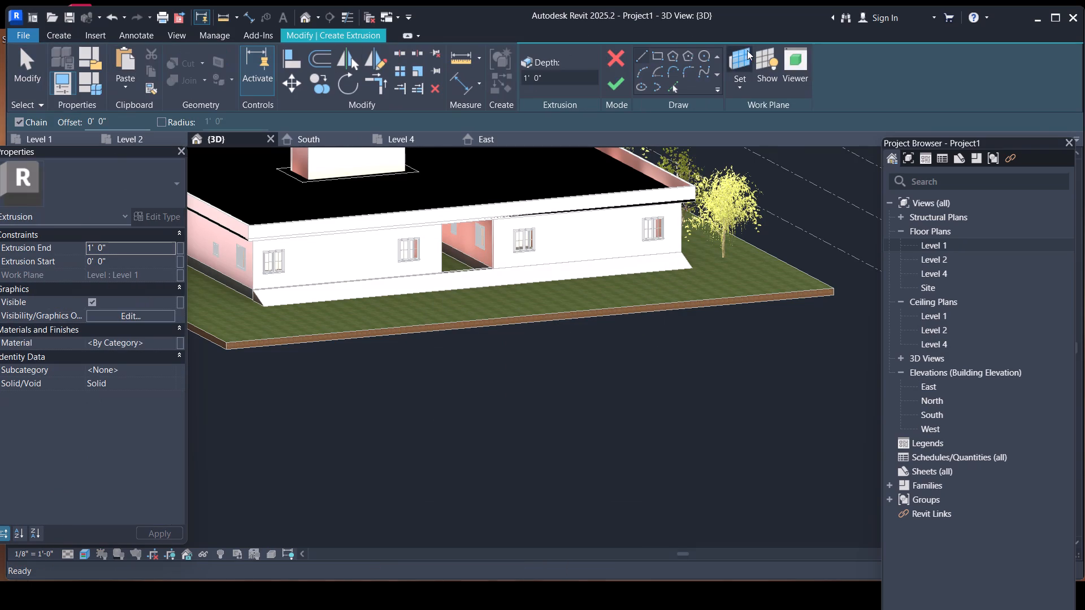
click(734, 87)
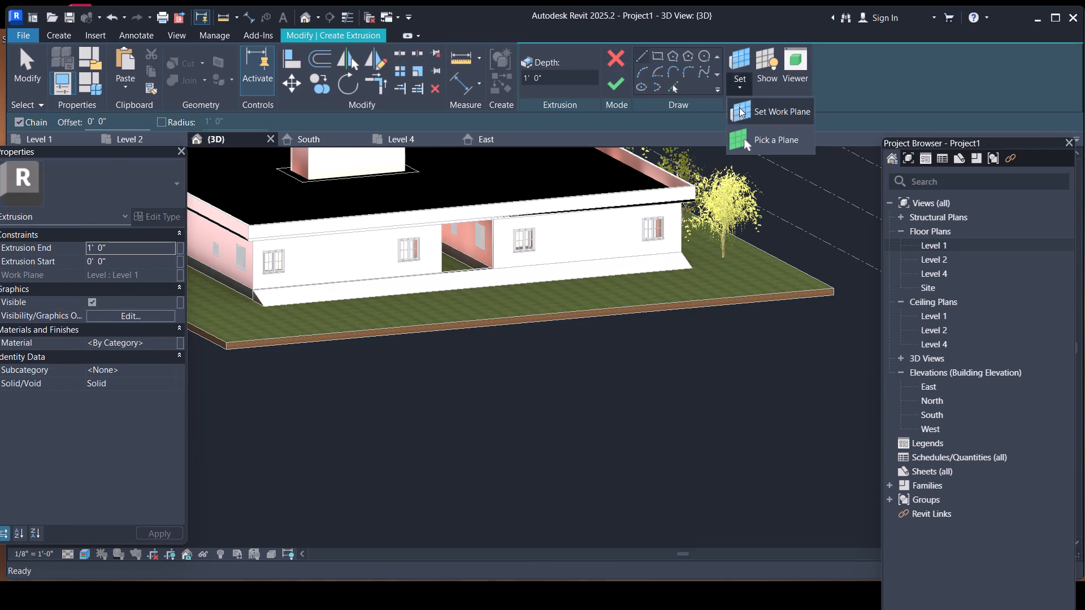
click(757, 117)
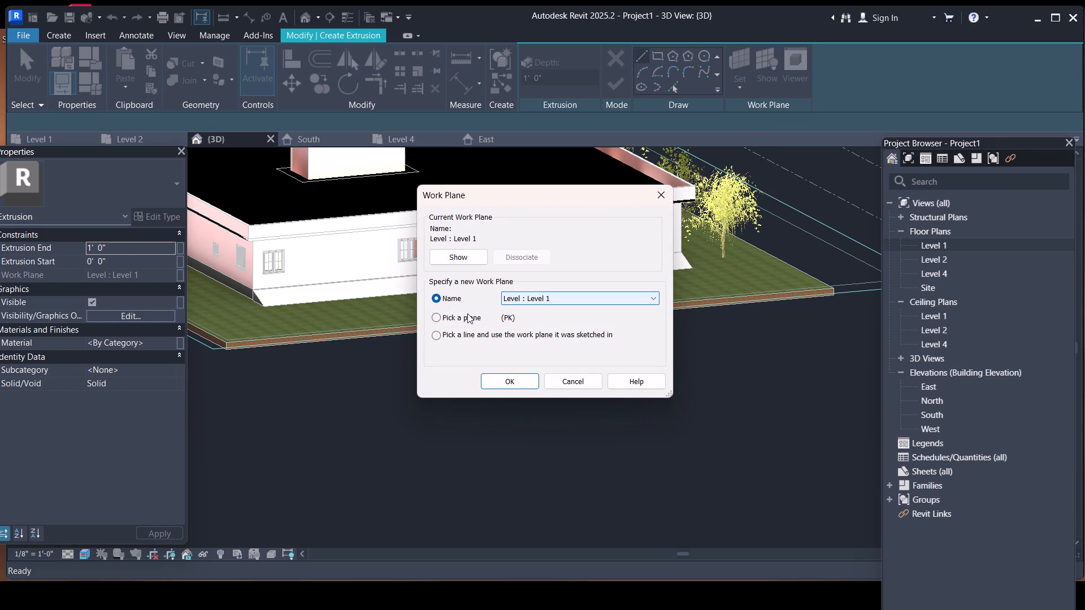
click(436, 317)
click(497, 380)
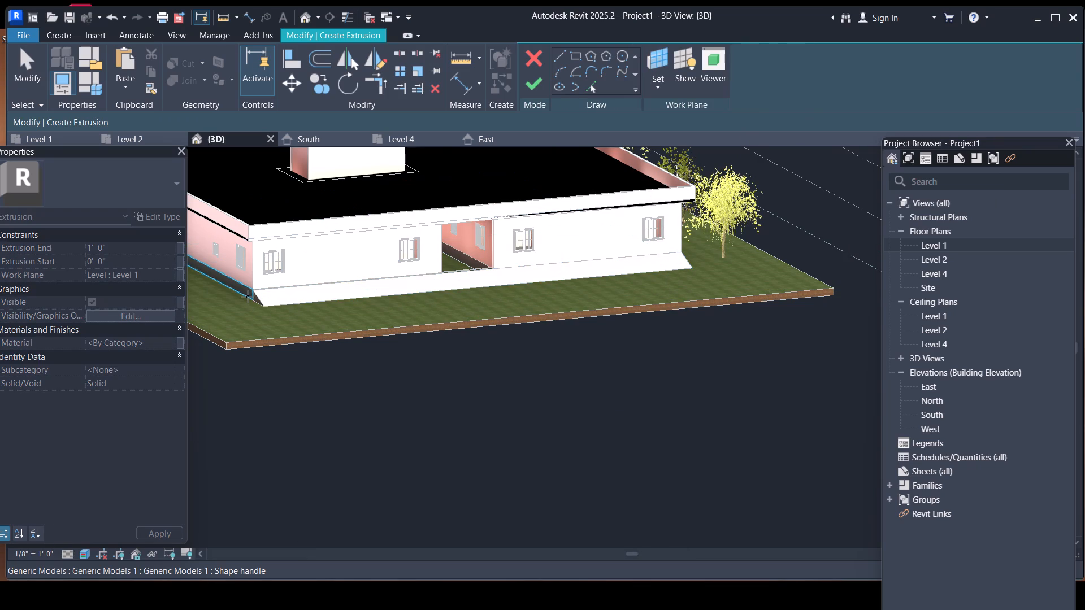
scroll(250, 297, up, 4)
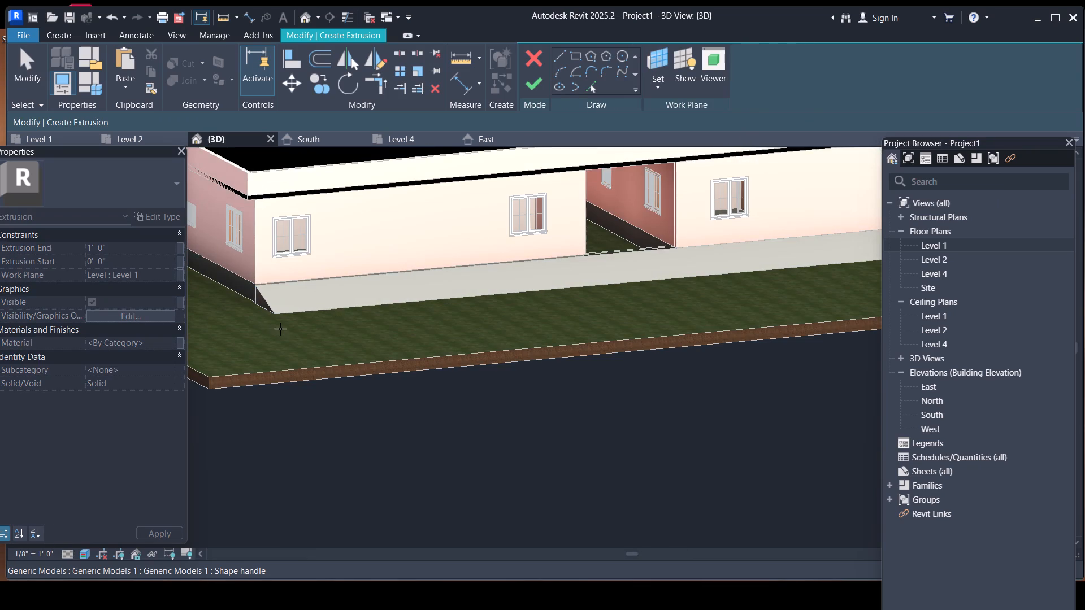
click(292, 368)
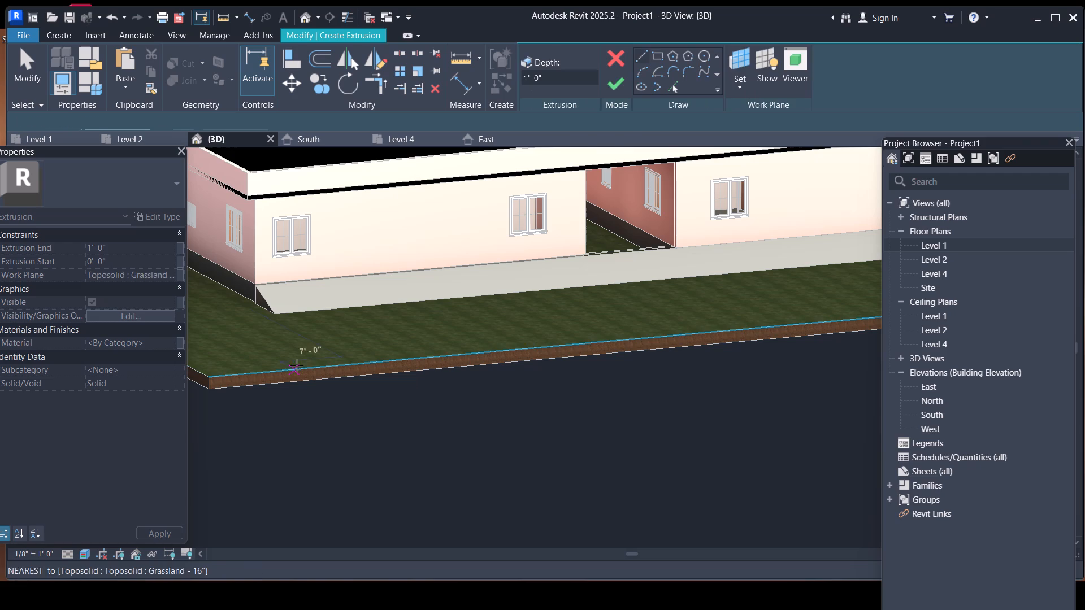
Sketch a rectangle about 89' by 15' along the ramp's lower edge and finish the extrusion sketch.
click(657, 53)
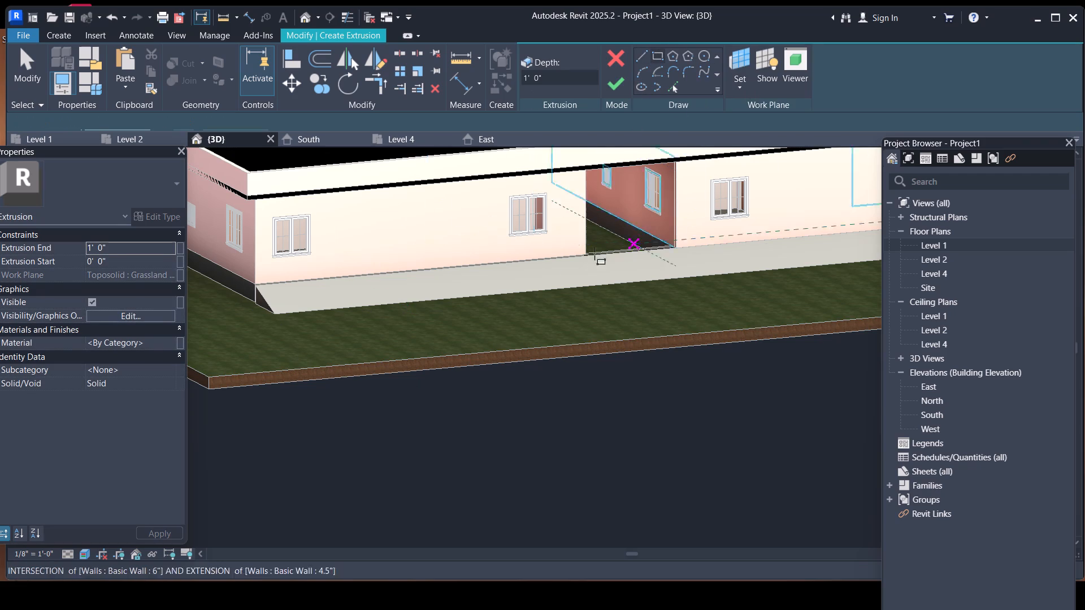
scroll(538, 265, down, 4)
click(816, 255)
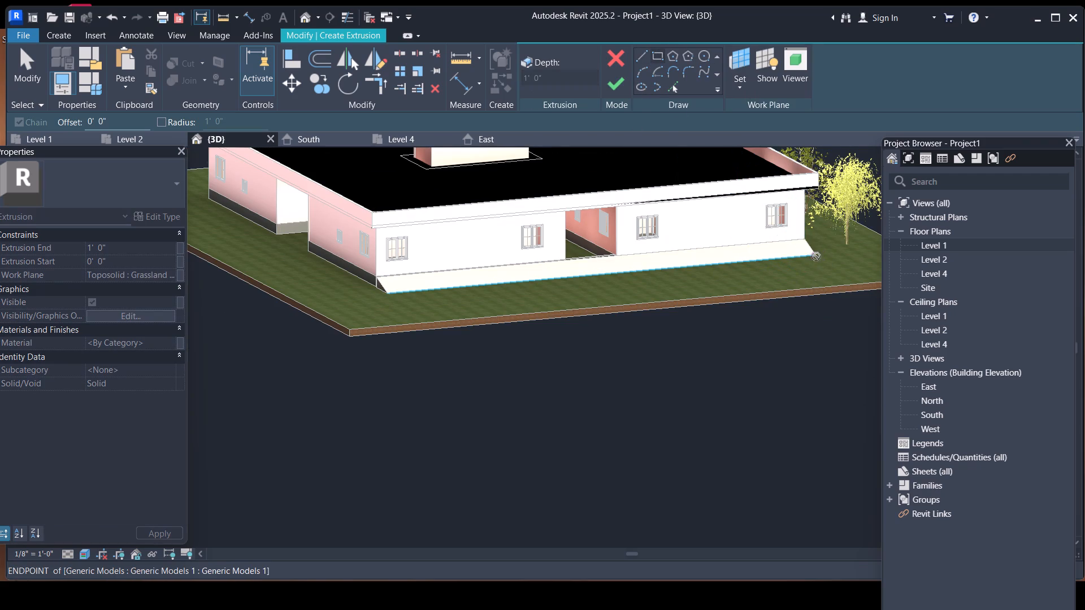
scroll(411, 309, up, 6)
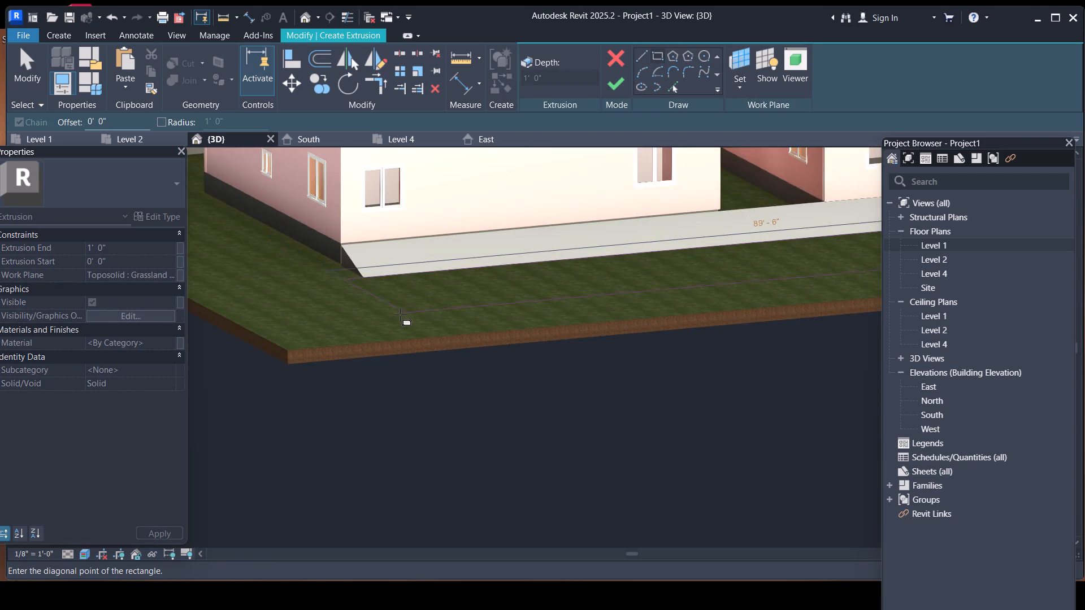
scroll(400, 315, up, 2)
click(411, 311)
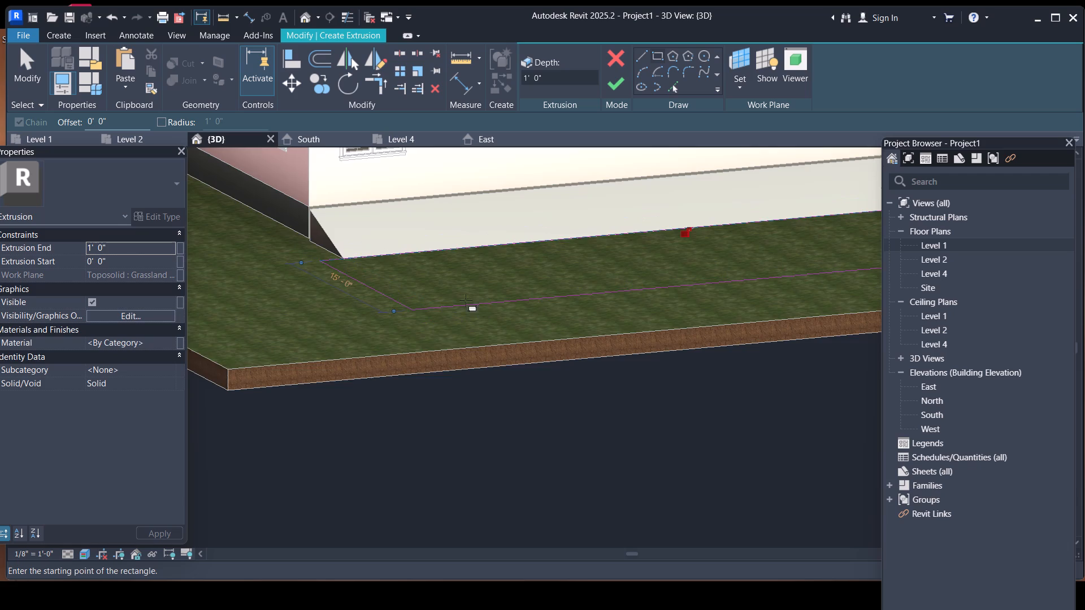
scroll(462, 300, down, 6)
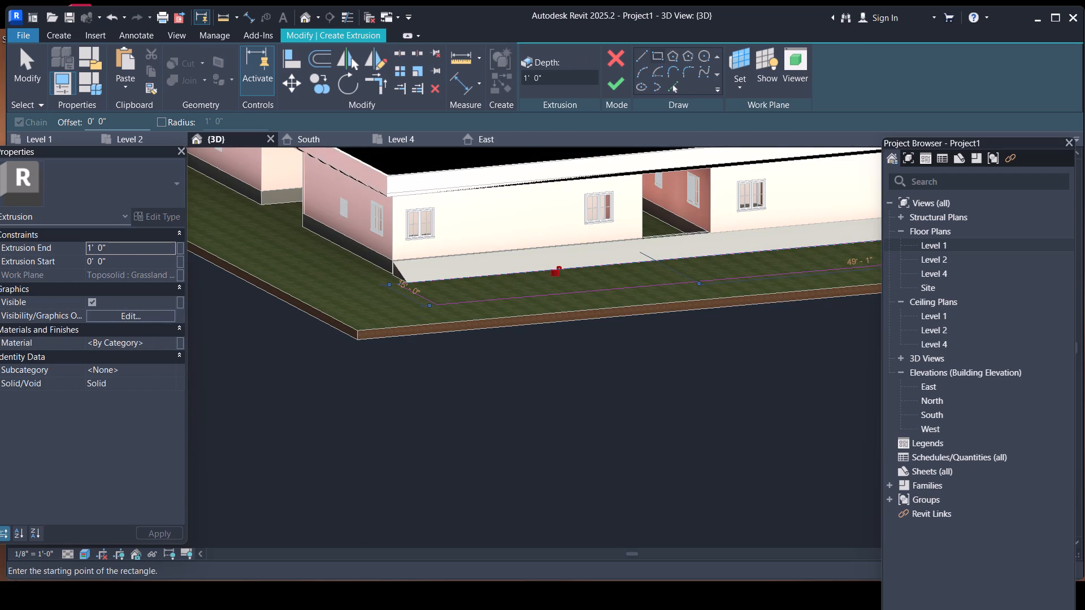
click(615, 86)
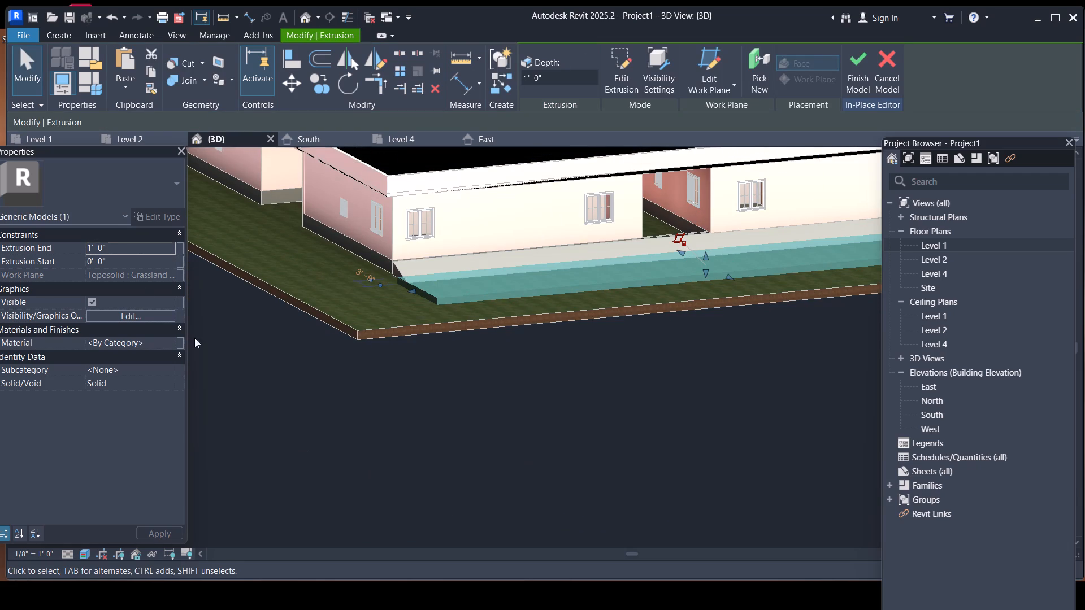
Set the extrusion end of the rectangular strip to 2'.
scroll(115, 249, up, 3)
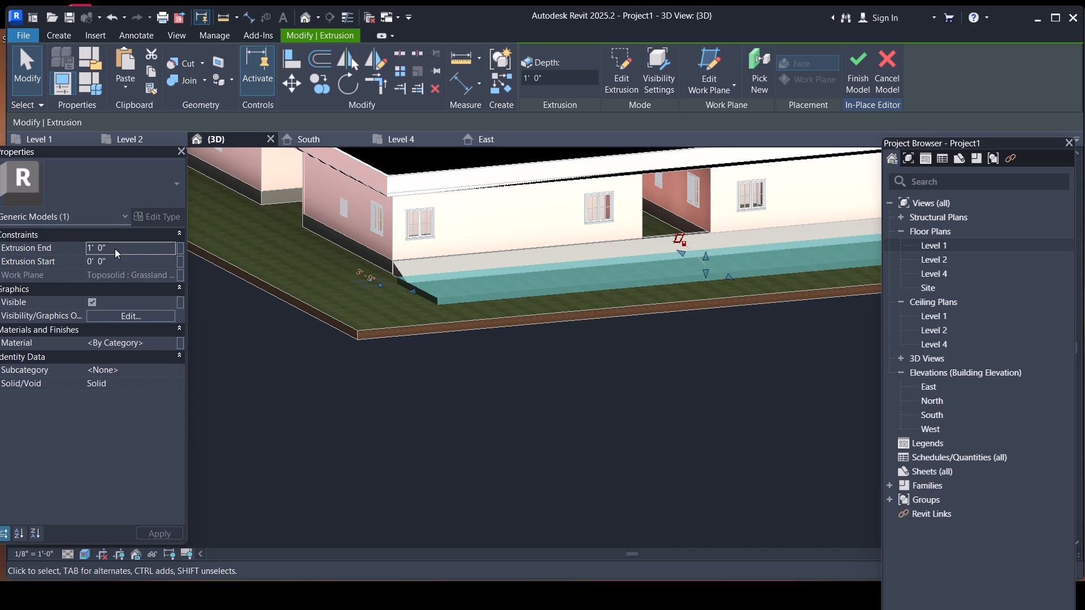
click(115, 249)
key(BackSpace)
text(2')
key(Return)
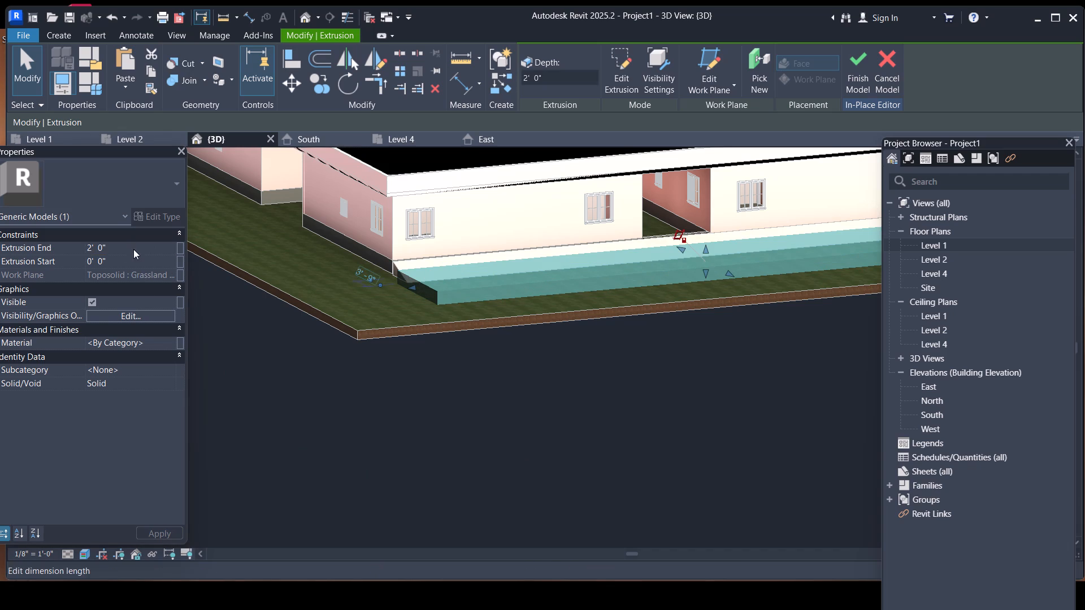
Set the strip's extrusion end to 2" and finish the in-place model.
click(133, 249)
key(BackSpace)
text(2")
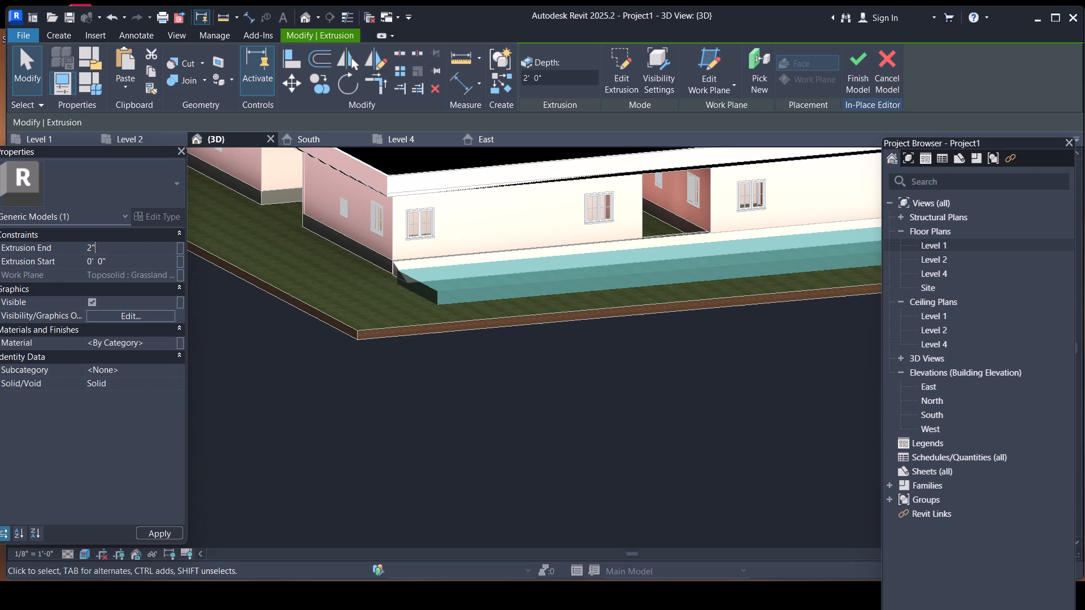
key(Return)
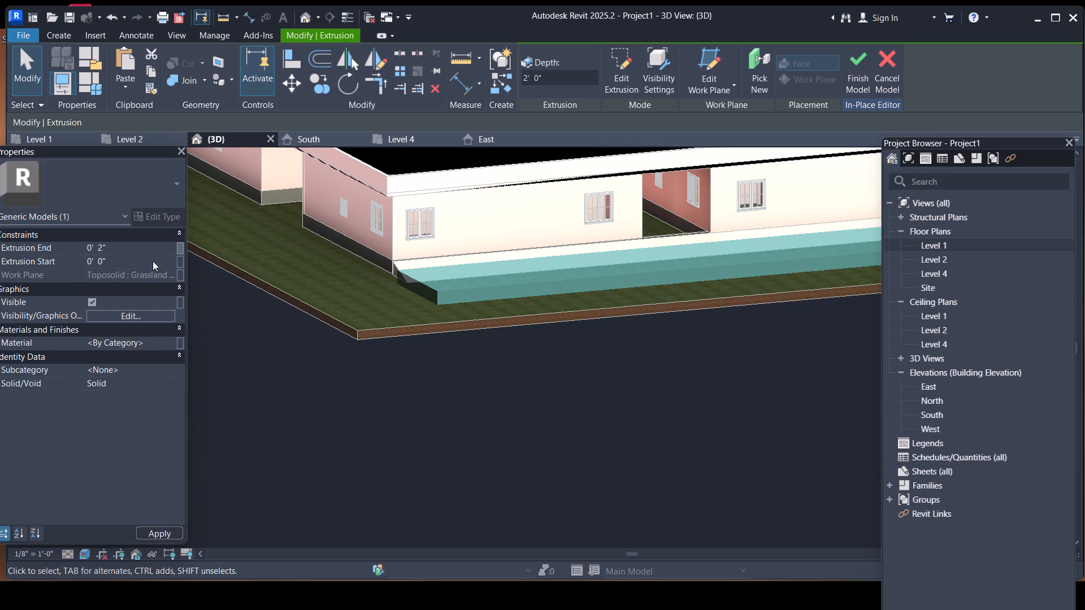
scroll(465, 279, up, 4)
scroll(383, 296, up, 1)
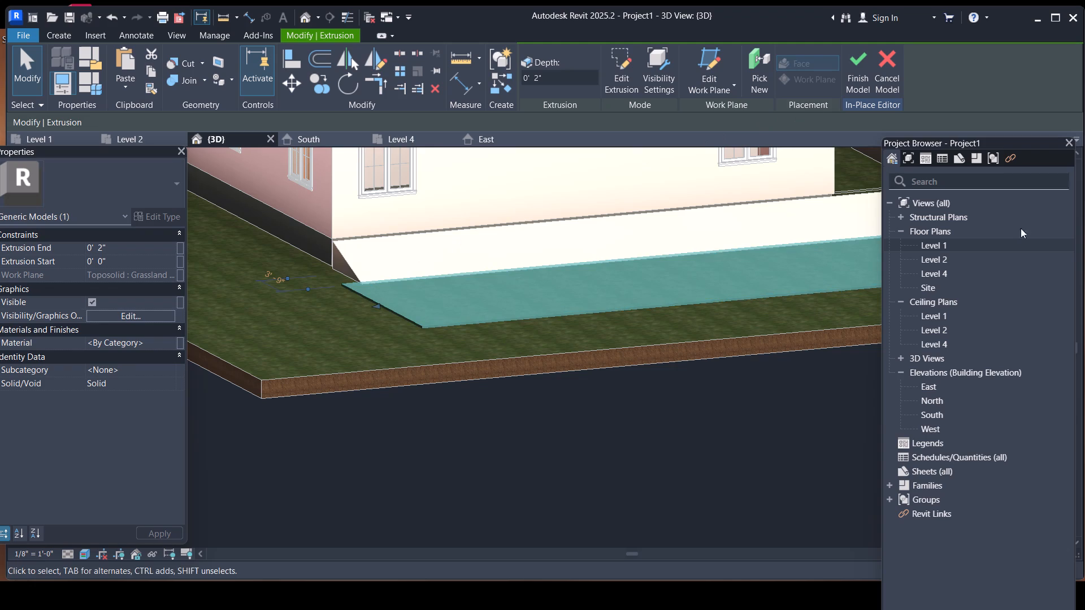
click(863, 76)
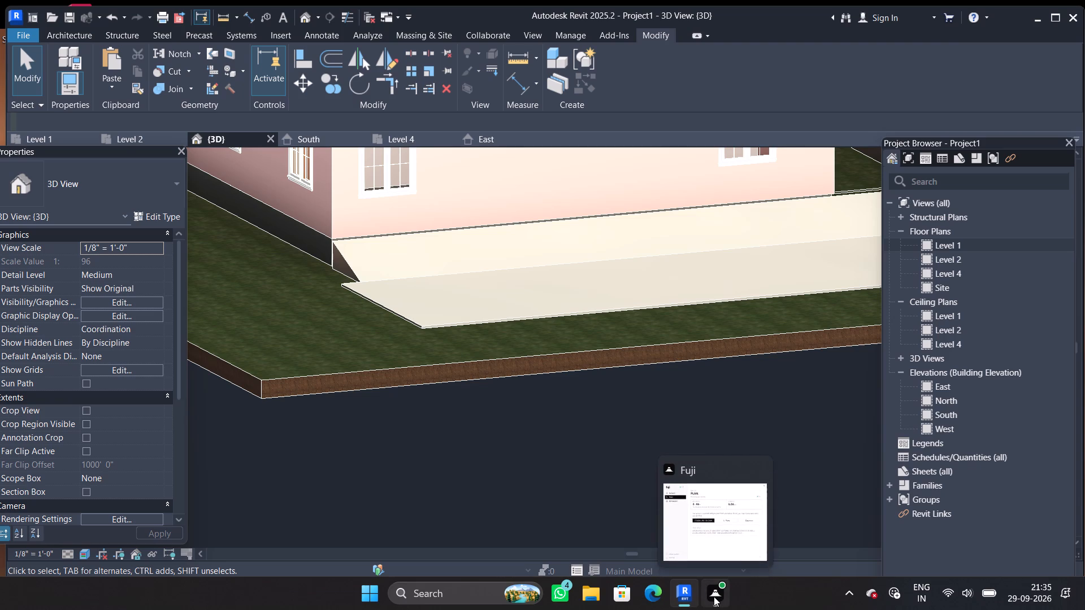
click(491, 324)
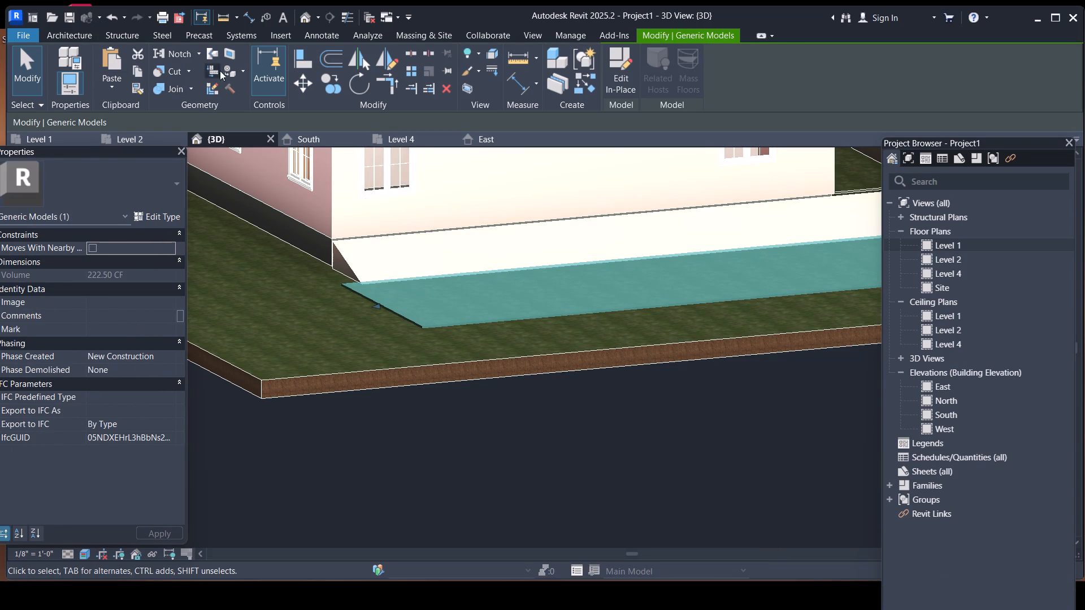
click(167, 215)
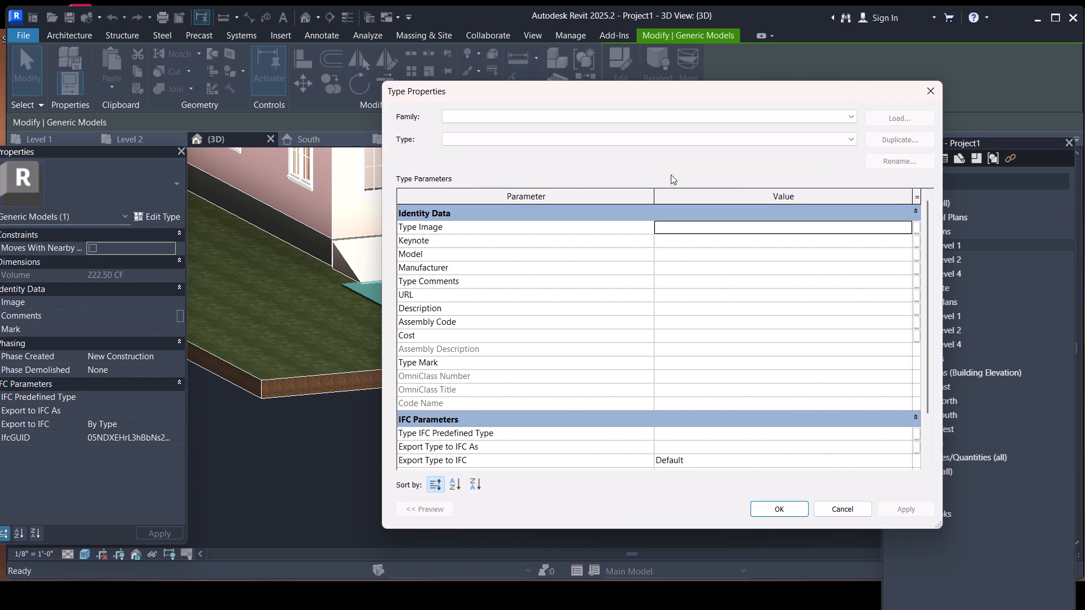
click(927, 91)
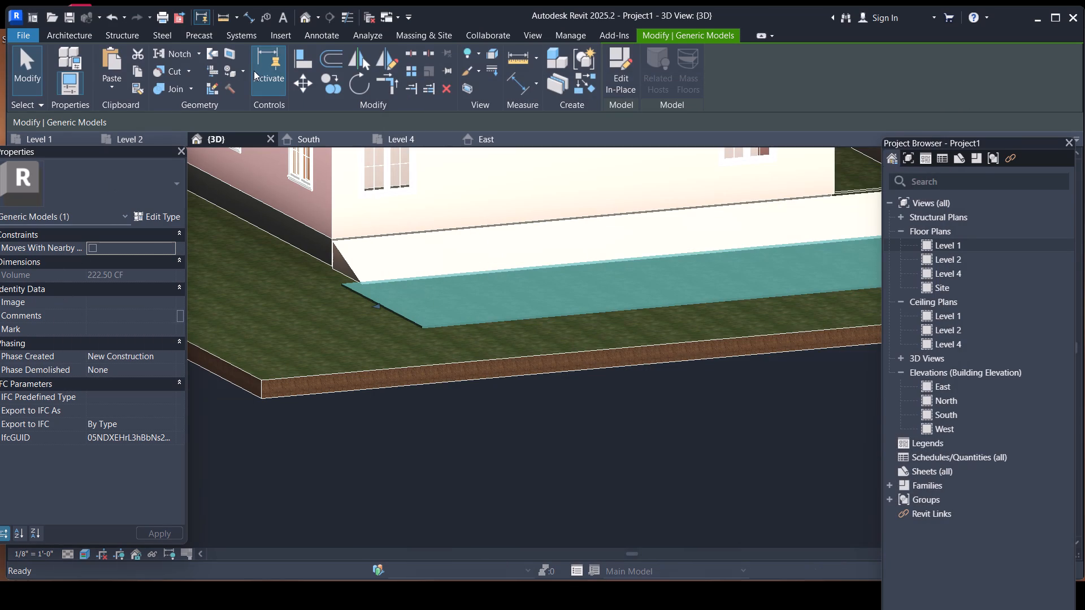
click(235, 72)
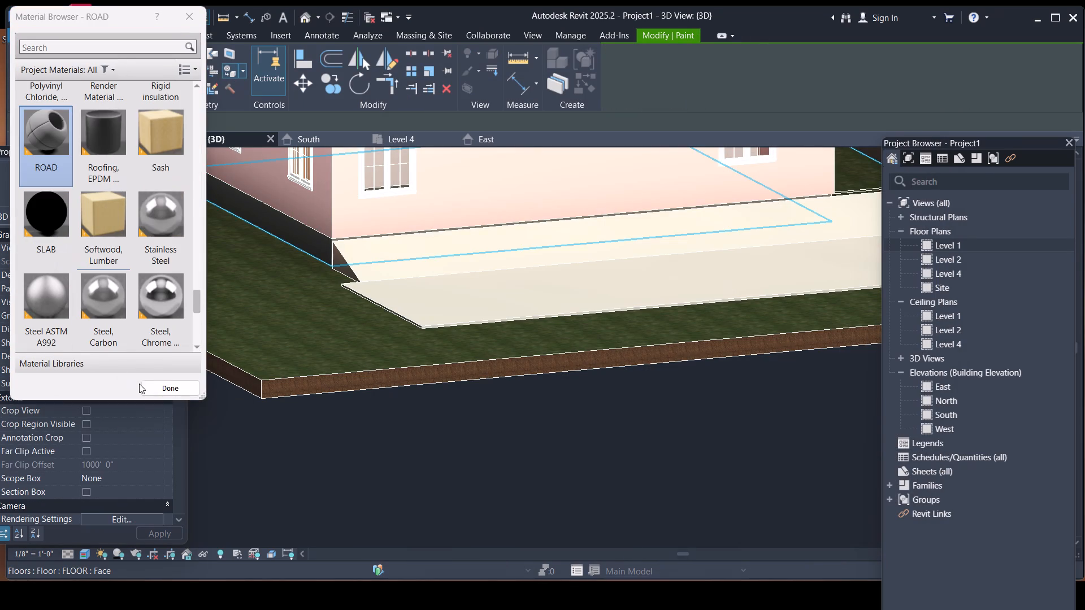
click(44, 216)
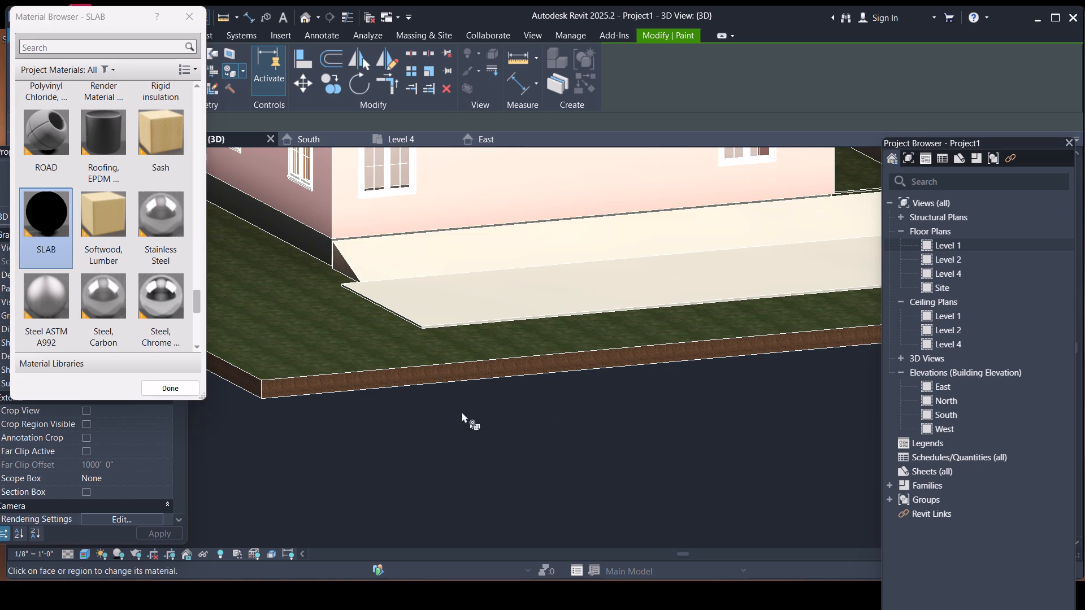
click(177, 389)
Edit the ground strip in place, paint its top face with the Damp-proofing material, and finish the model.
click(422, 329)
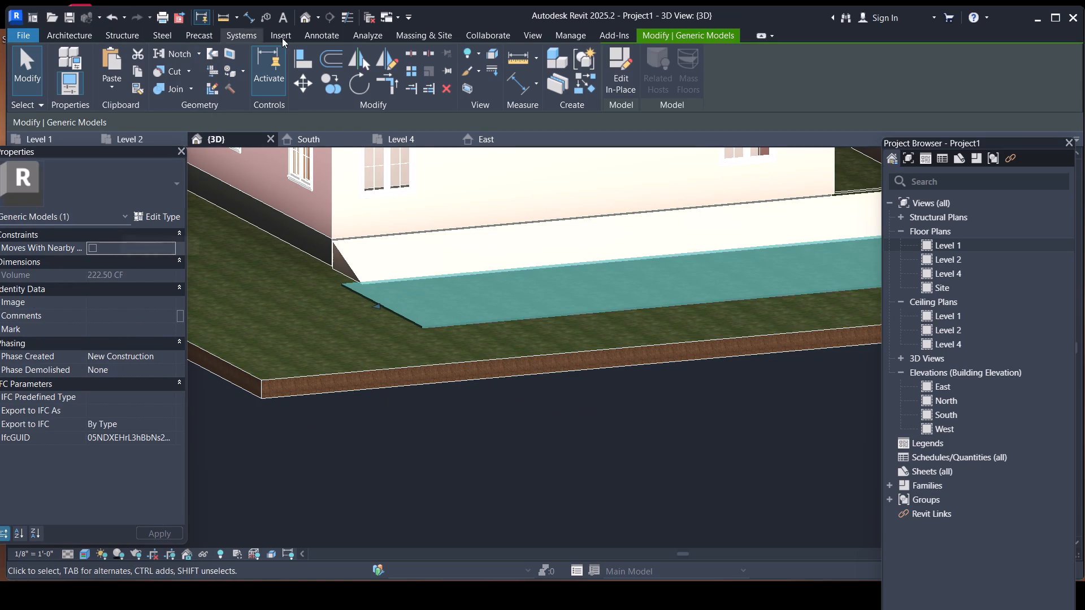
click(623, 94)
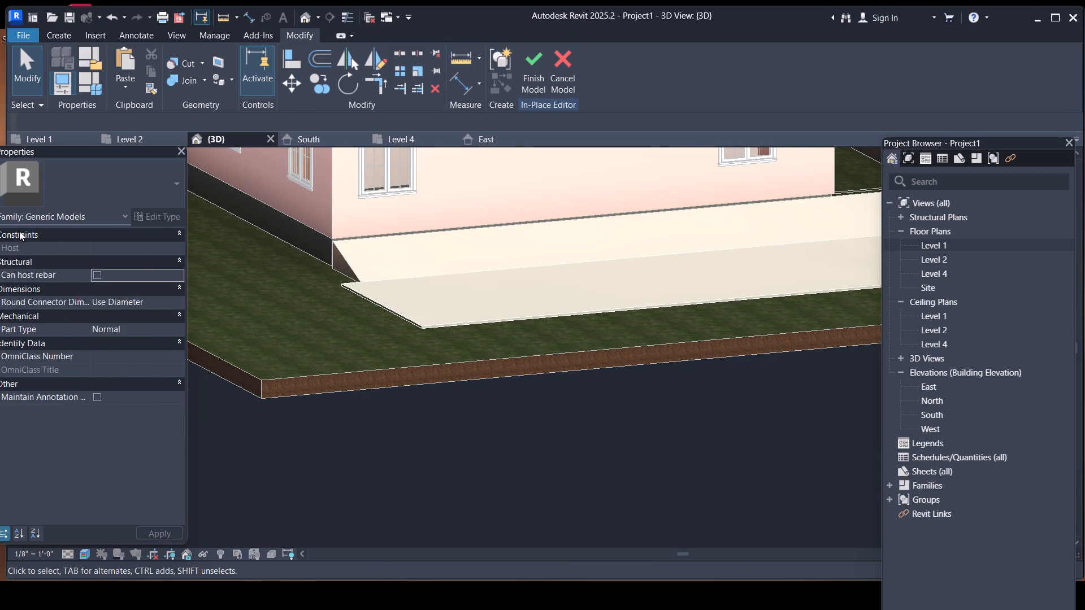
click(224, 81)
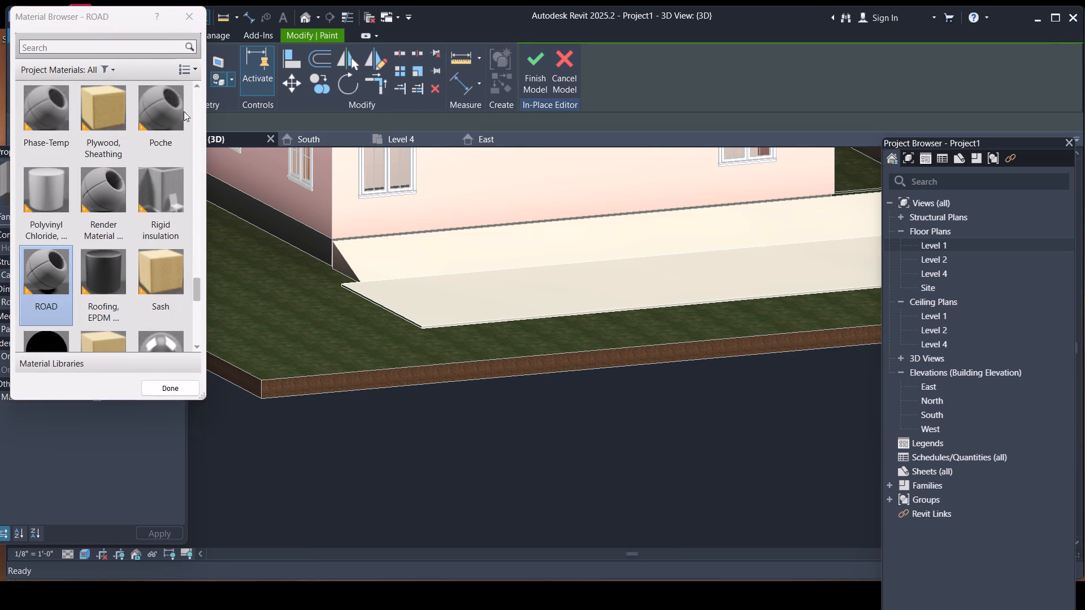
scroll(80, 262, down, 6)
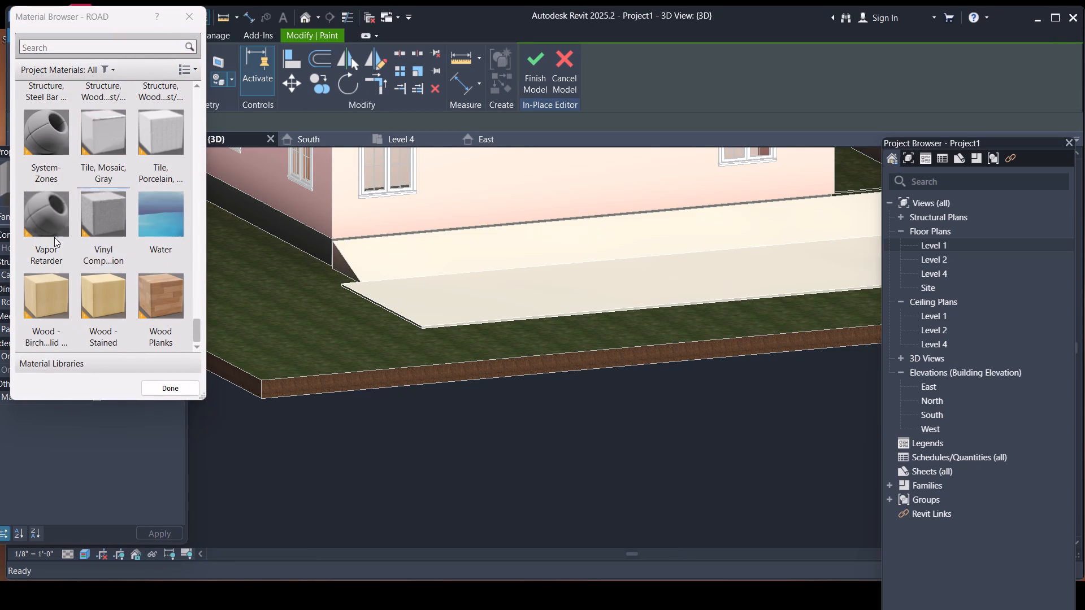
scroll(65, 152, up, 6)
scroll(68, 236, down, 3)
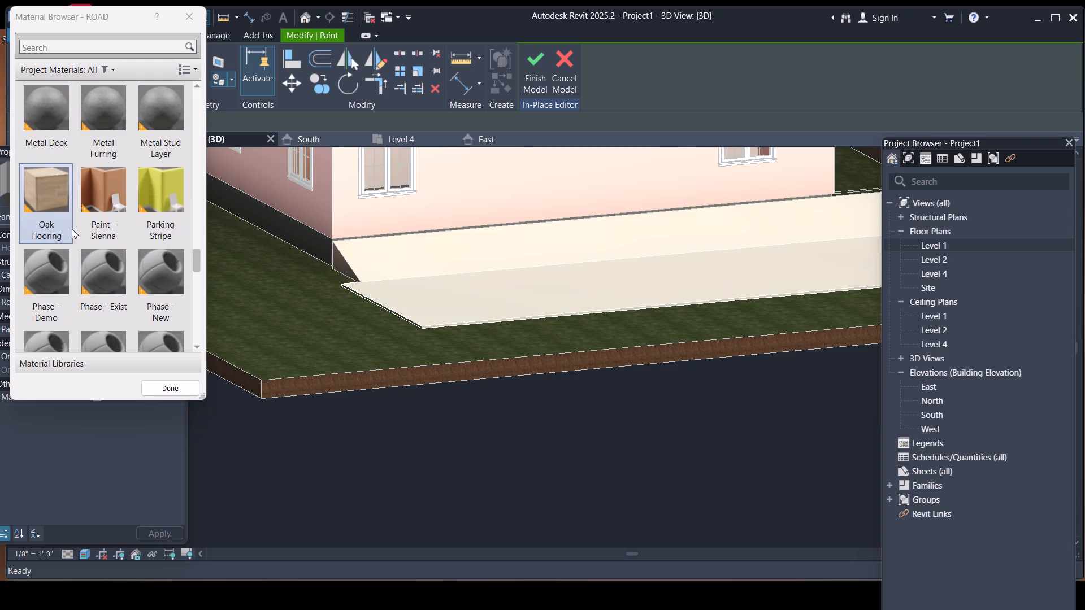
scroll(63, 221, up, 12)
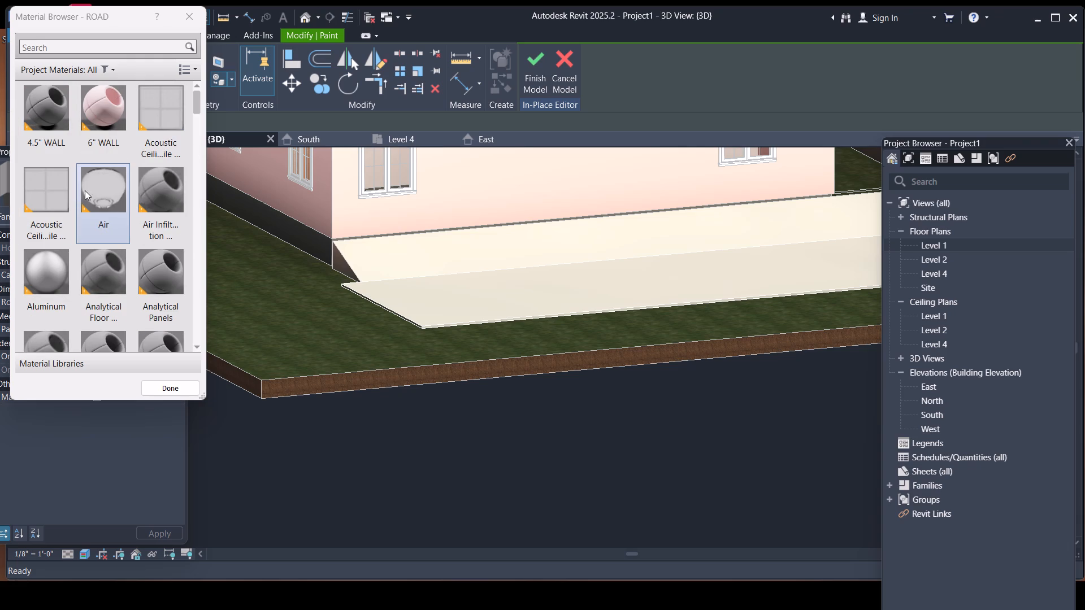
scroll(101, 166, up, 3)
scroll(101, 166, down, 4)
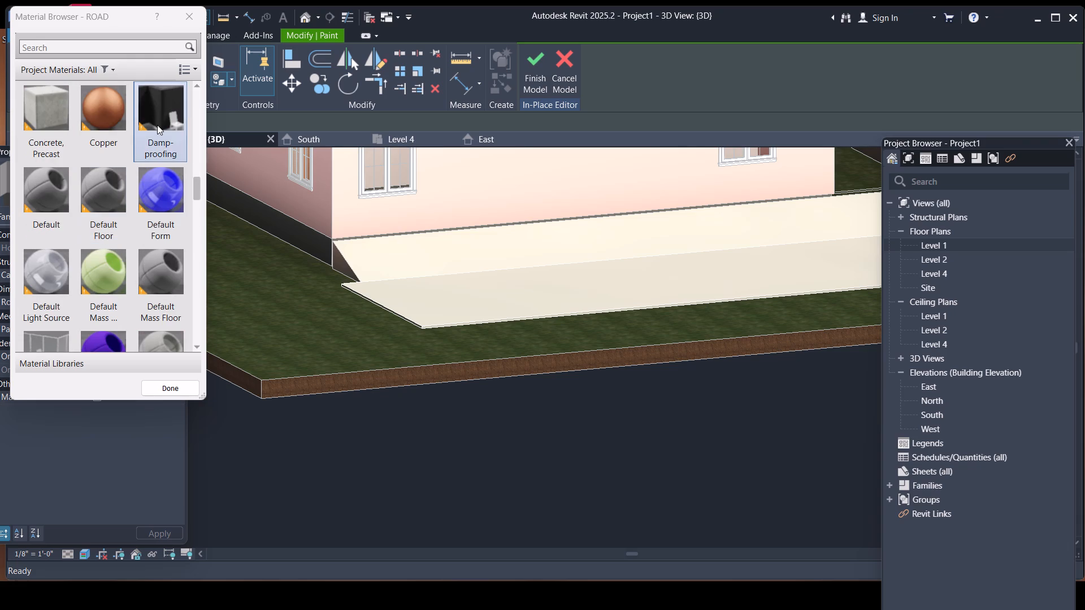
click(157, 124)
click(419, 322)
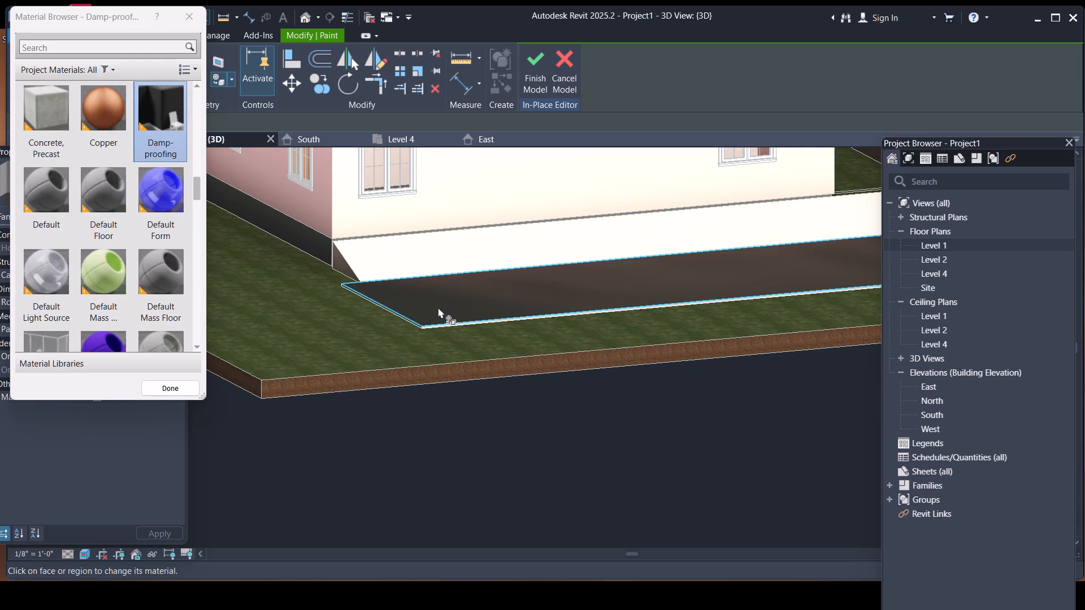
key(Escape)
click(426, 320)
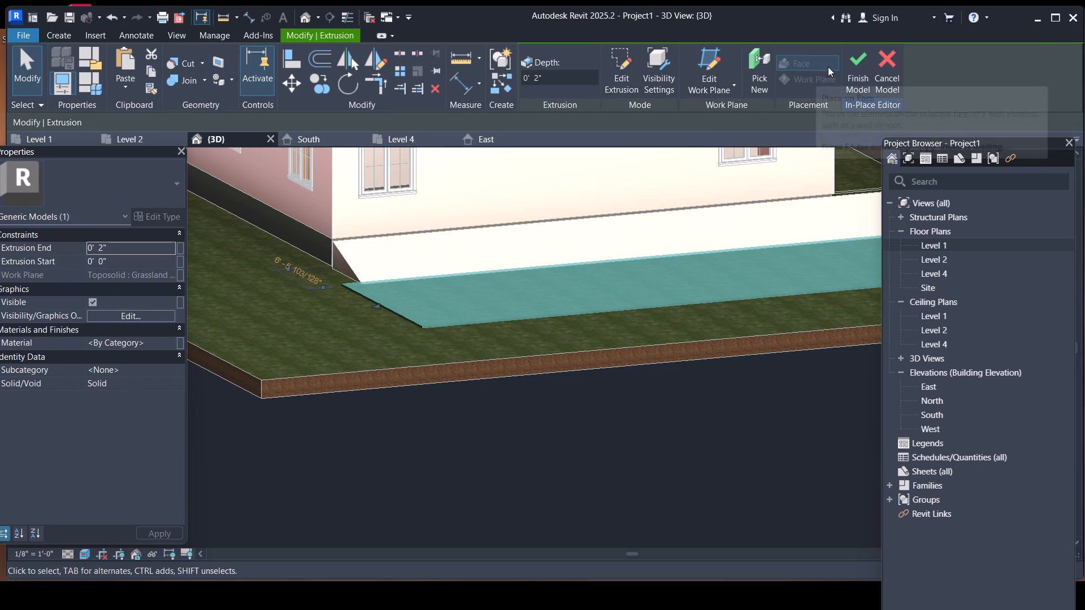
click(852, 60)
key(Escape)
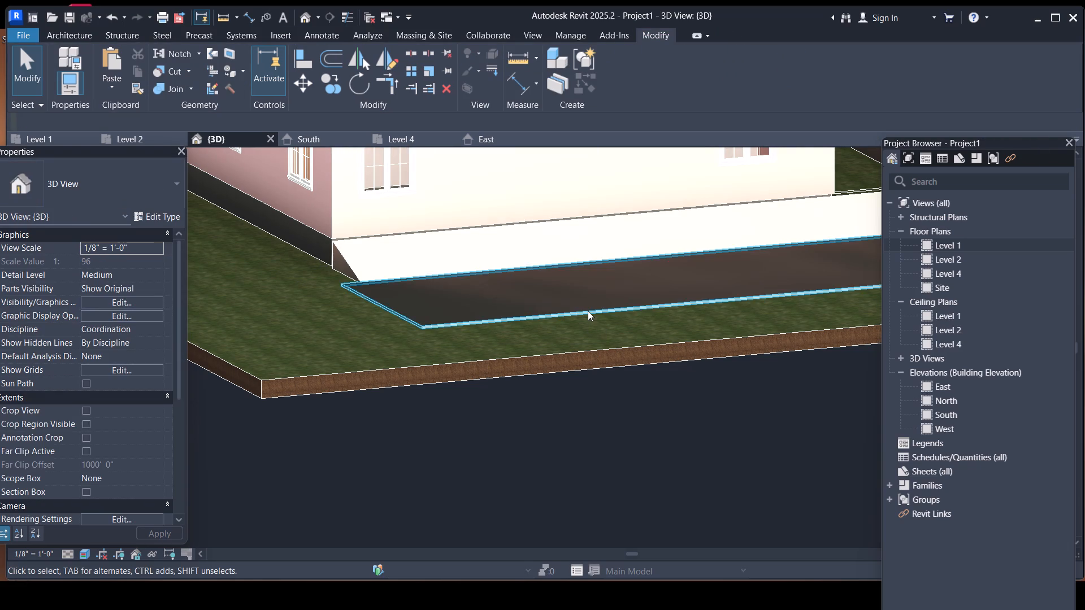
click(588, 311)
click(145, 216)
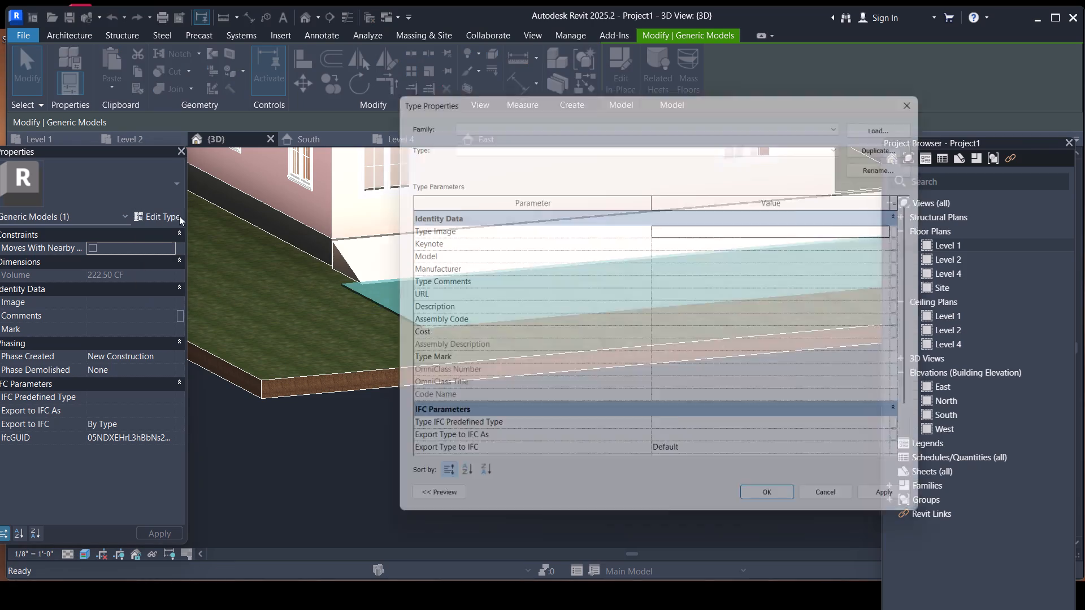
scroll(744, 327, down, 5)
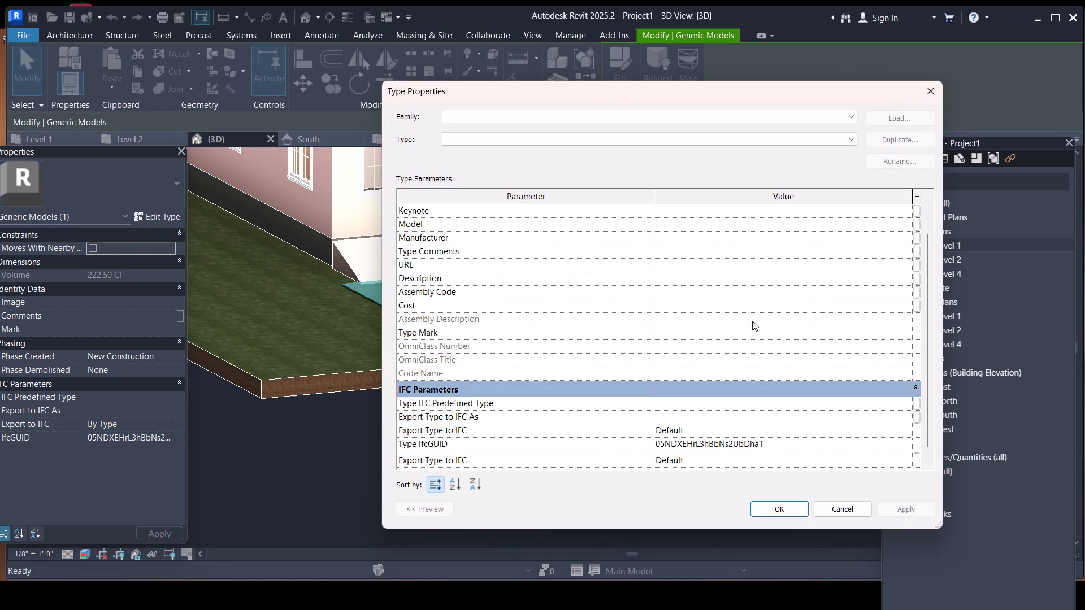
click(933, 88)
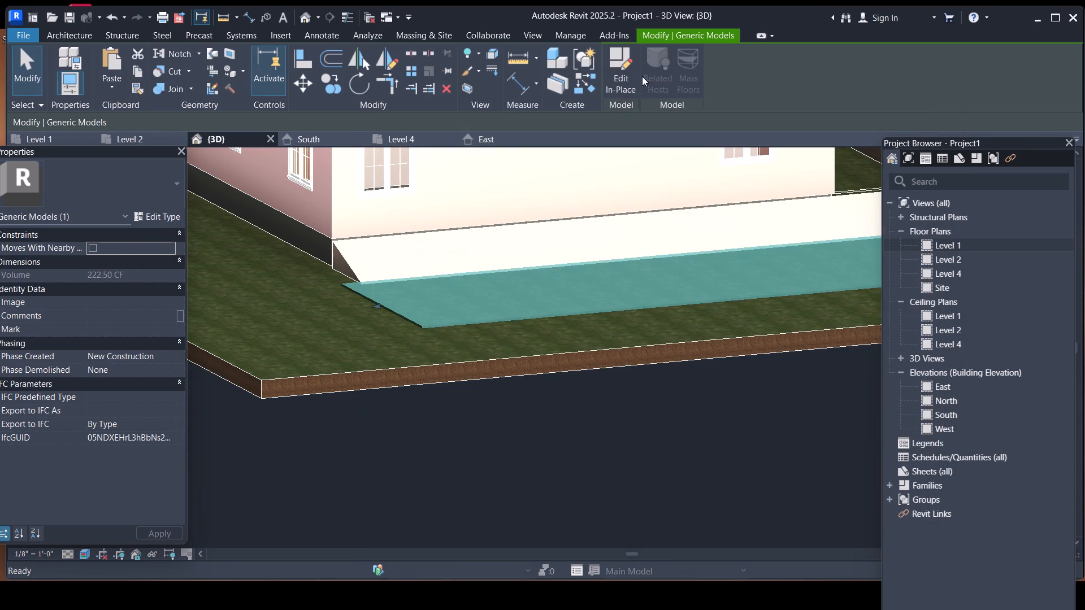
Edit the ground strip in place, paint its top face with the SLAB material, and finish the model.
click(635, 78)
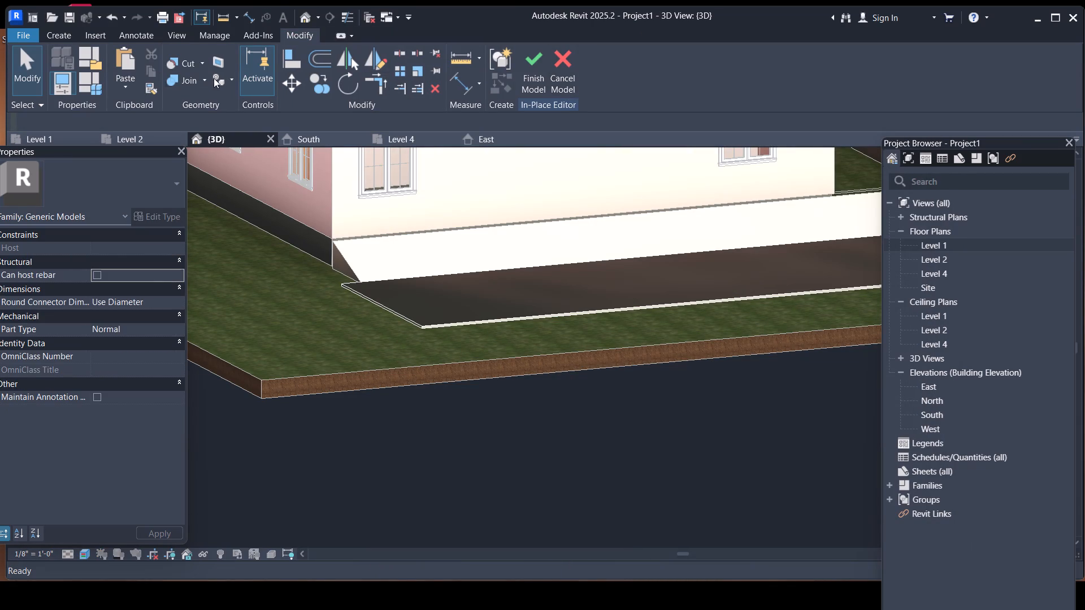
click(221, 79)
scroll(127, 230, down, 3)
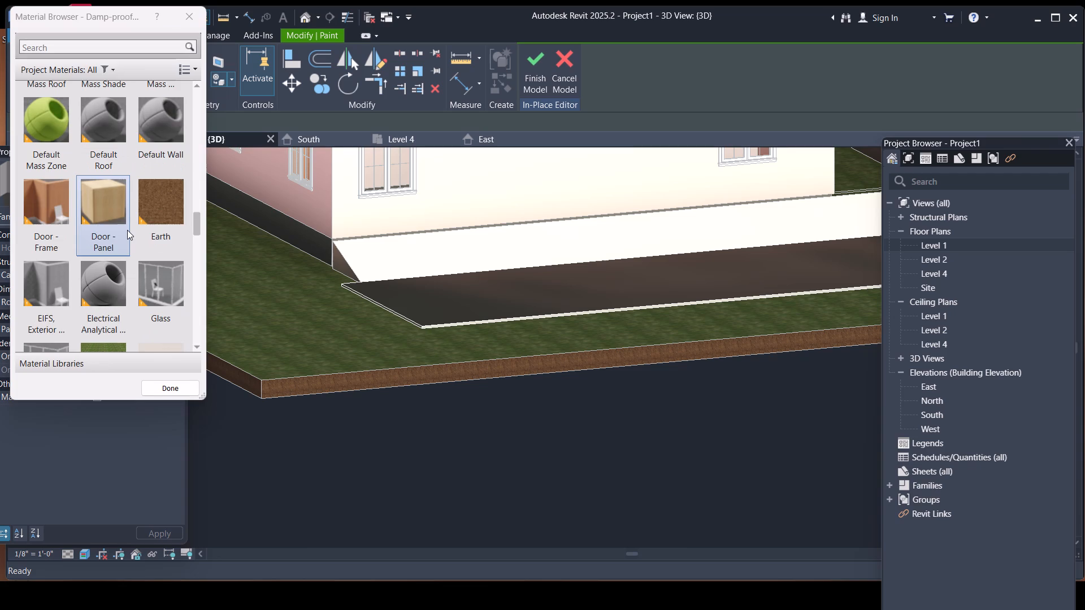
scroll(127, 230, up, 11)
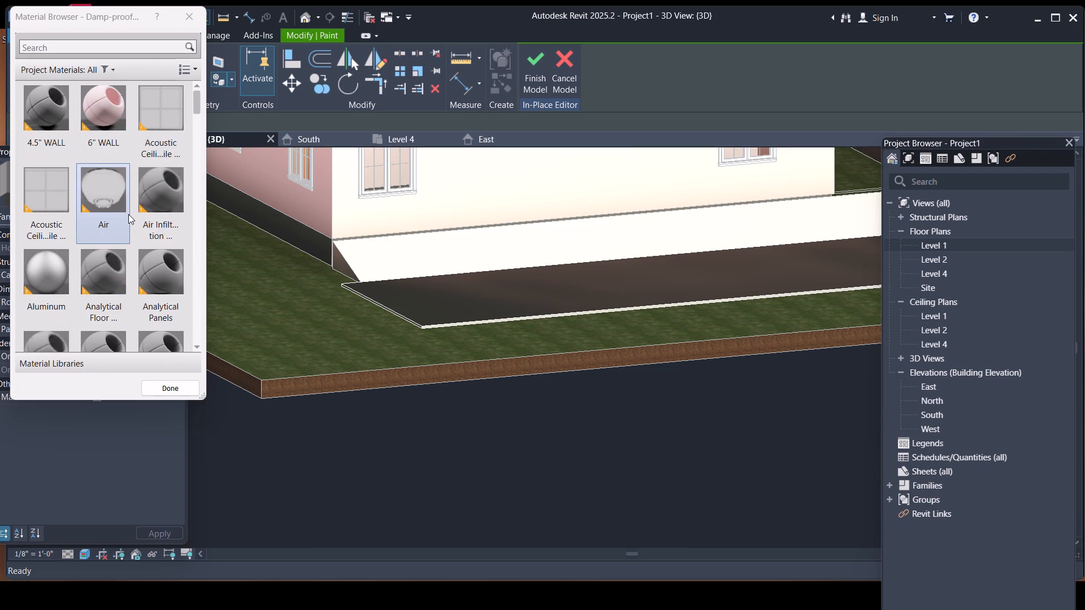
scroll(128, 214, up, 2)
scroll(128, 214, down, 5)
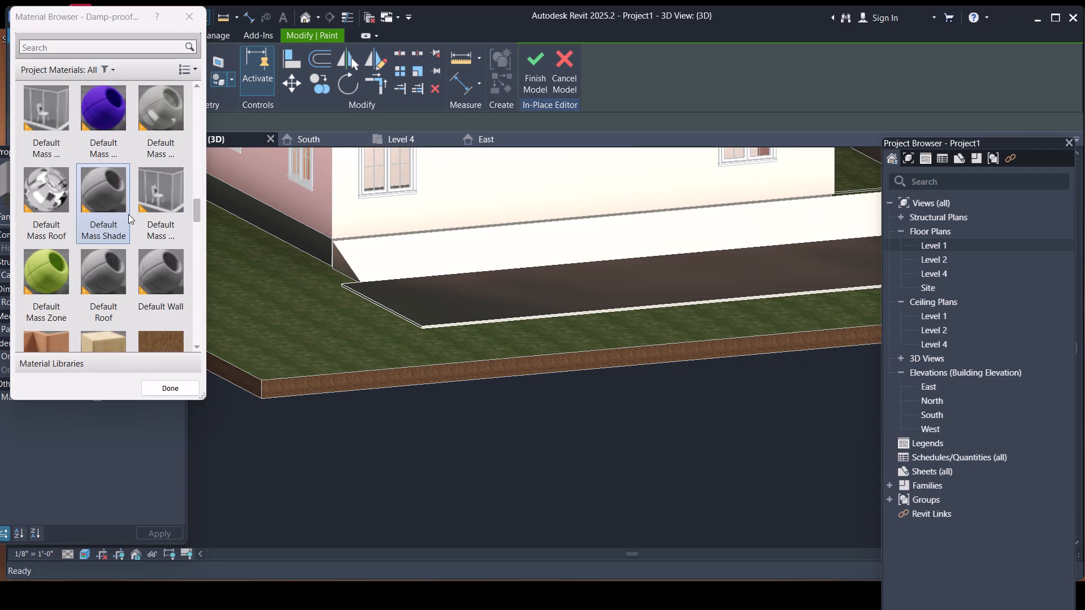
scroll(128, 214, down, 4)
click(36, 262)
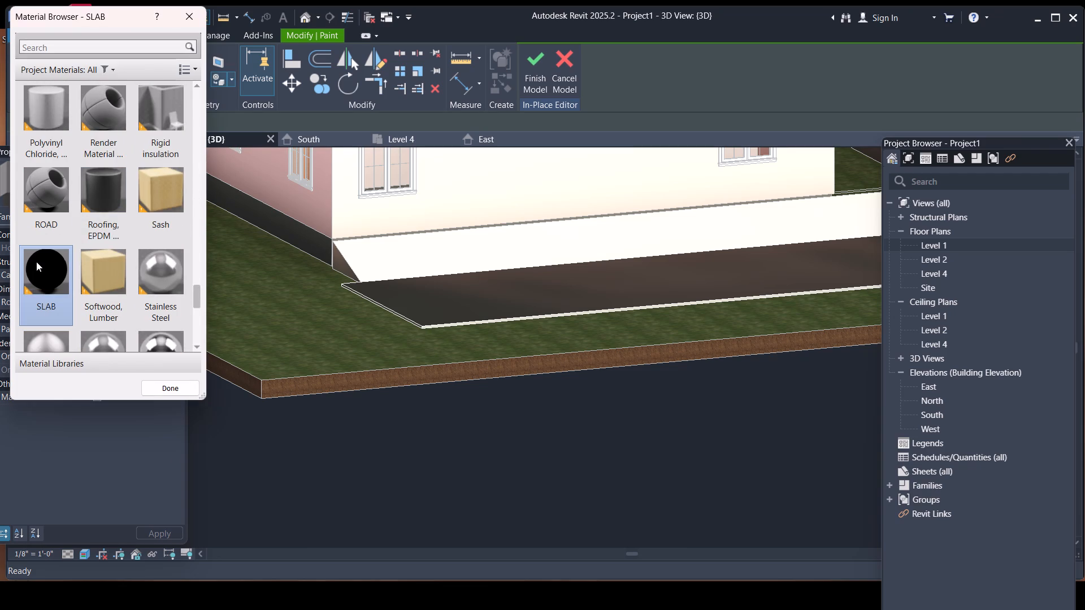
click(448, 321)
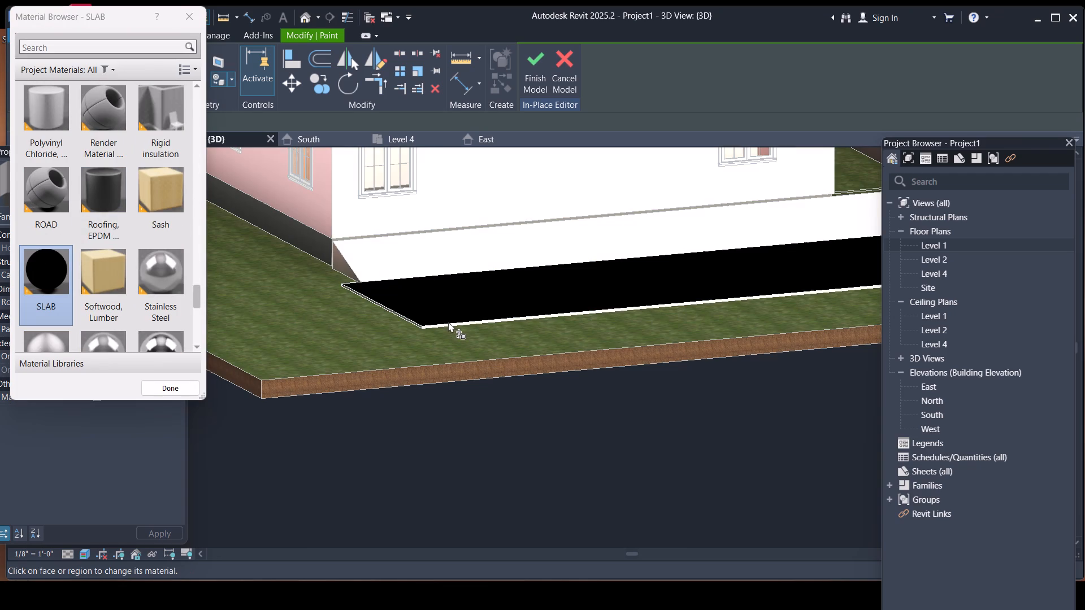
click(540, 78)
Examine the painted strip and the ramp along the house from close up and from several viewpoints.
scroll(448, 324, down, 3)
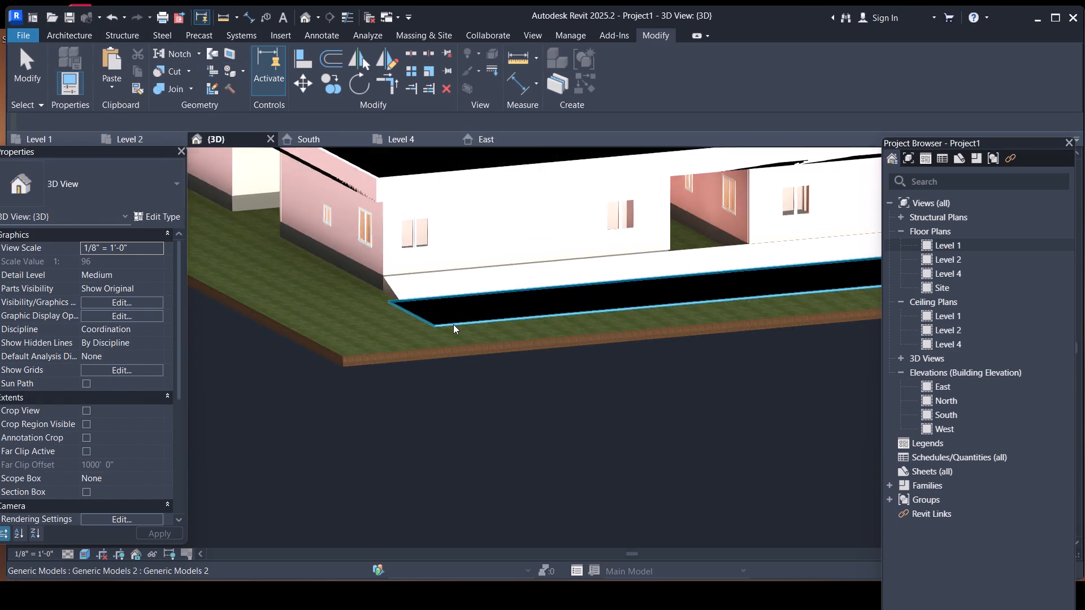
scroll(453, 324, down, 5)
scroll(657, 283, up, 3)
scroll(627, 285, down, 2)
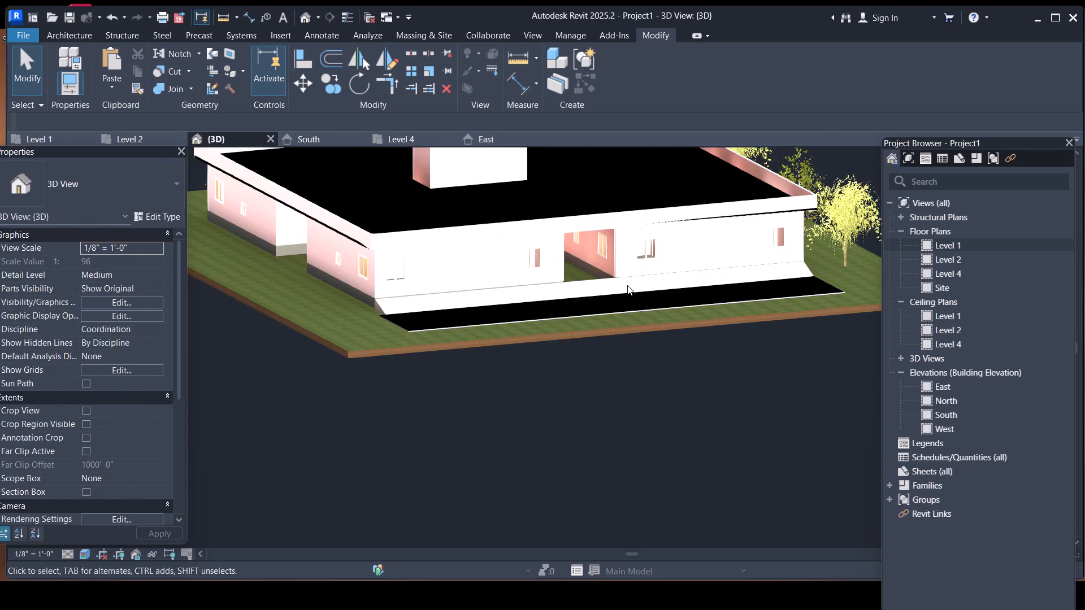
scroll(627, 285, down, 2)
scroll(753, 298, up, 6)
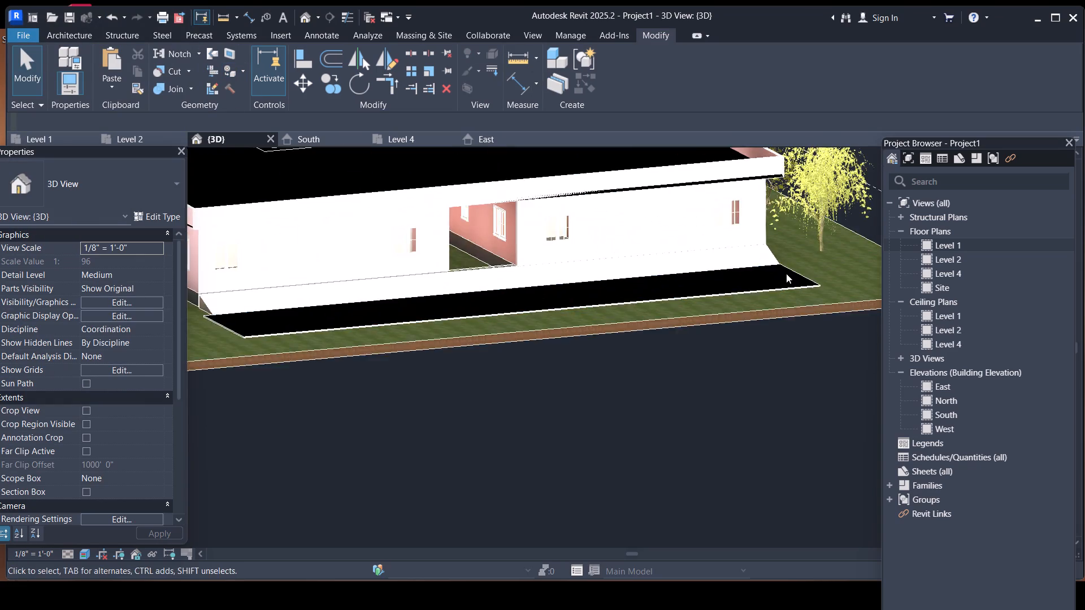
scroll(786, 273, up, 1)
scroll(788, 271, down, 3)
scroll(692, 287, up, 2)
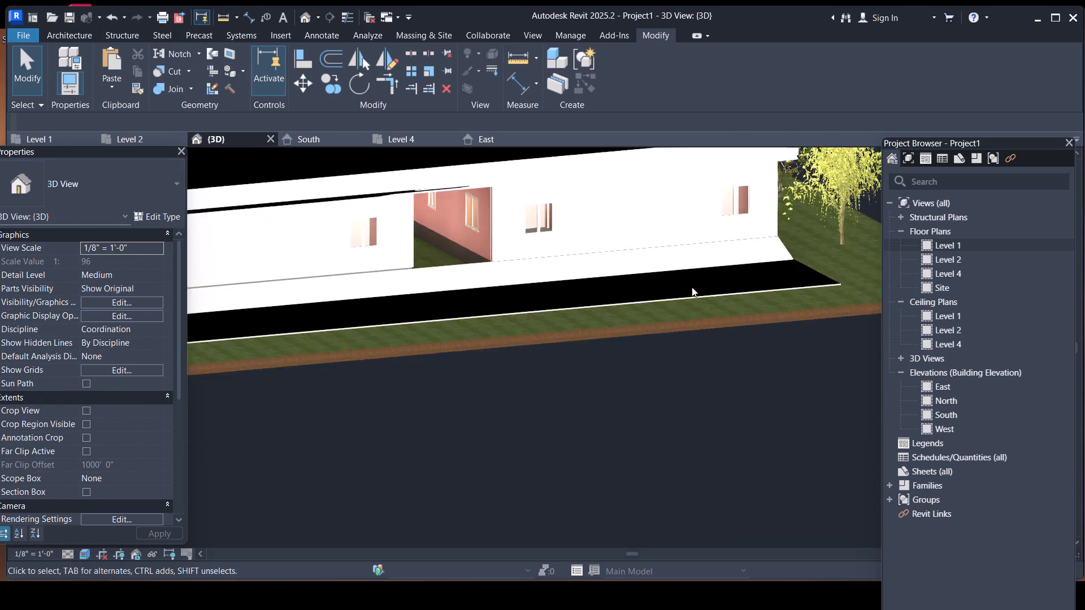
scroll(692, 287, up, 4)
scroll(692, 286, down, 11)
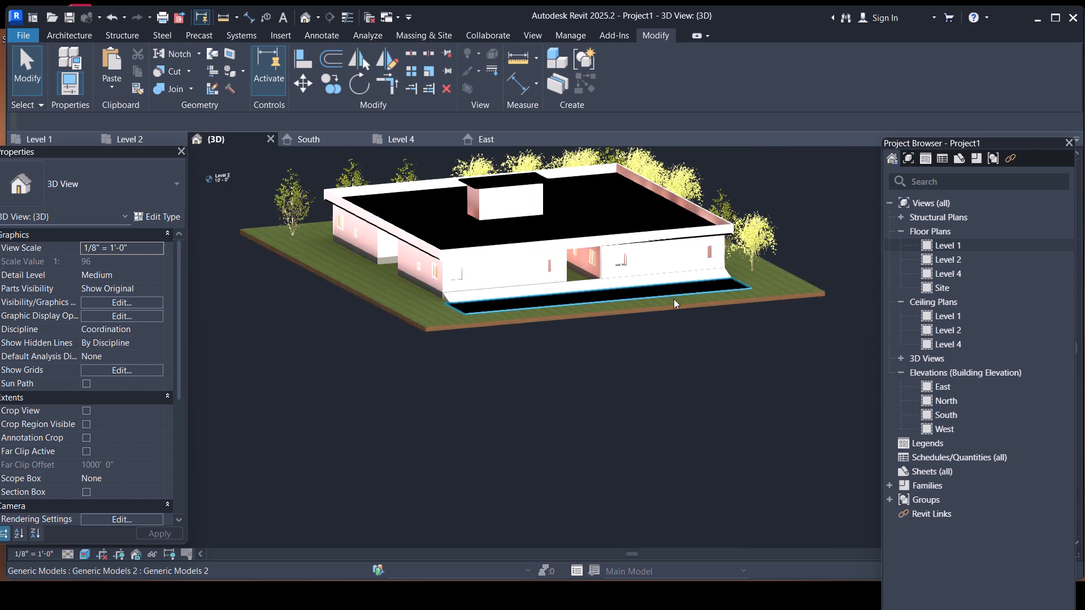
middle_drag(646, 323, 620, 396)
scroll(547, 339, up, 1)
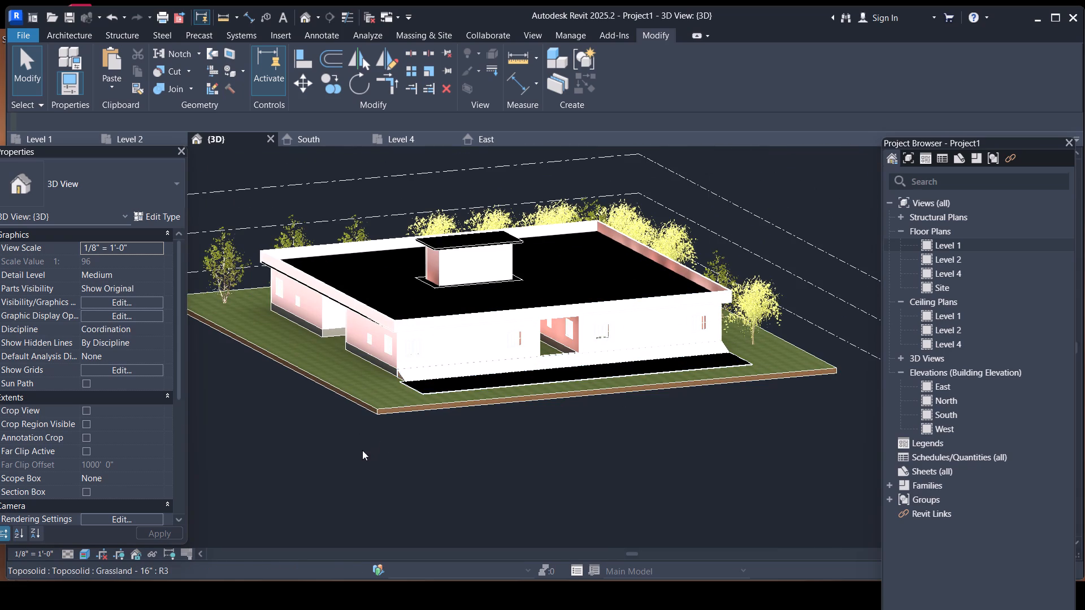
shift+middle_drag(351, 435, 361, 441)
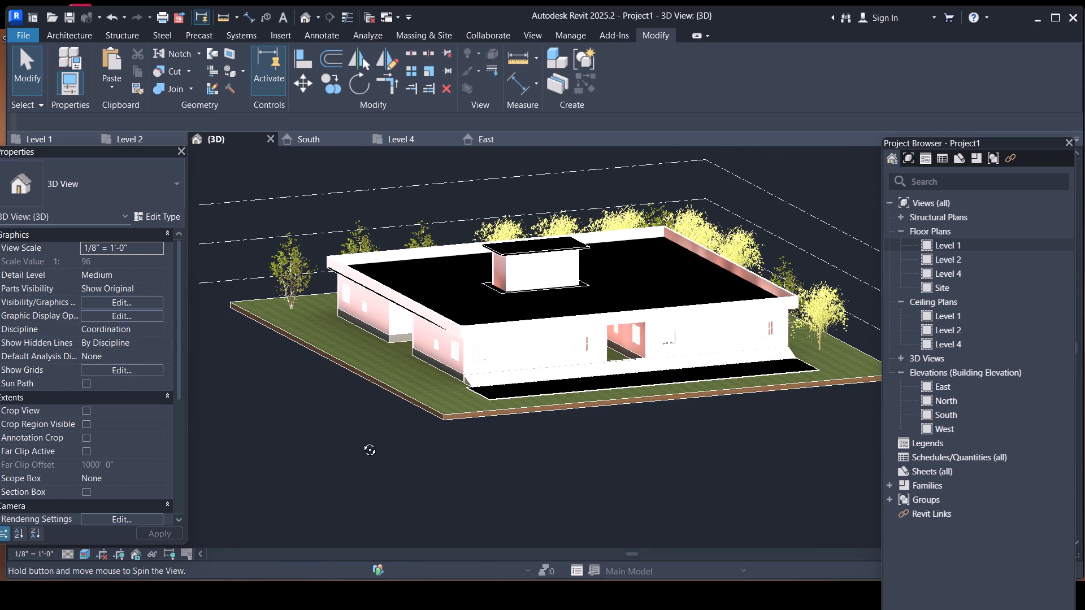
shift+middle_drag(361, 441, 442, 463)
Stretch the painted strip's short end at the house corner outward past the ramp, toward the edge of the toposolid.
middle_drag(593, 451, 553, 327)
scroll(581, 323, up, 1)
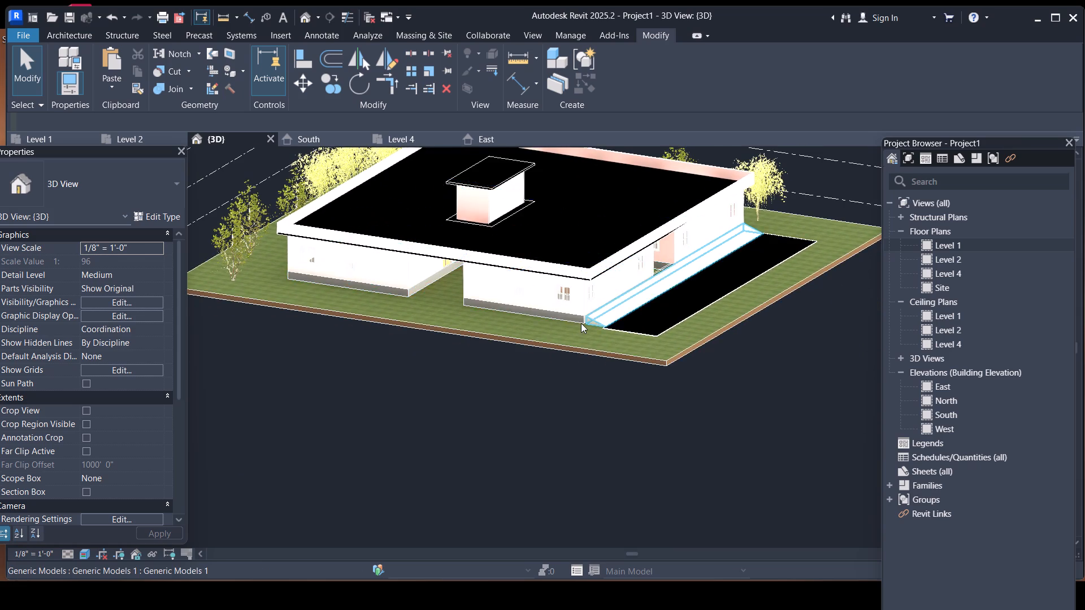
scroll(581, 323, up, 2)
click(662, 337)
scroll(662, 337, up, 6)
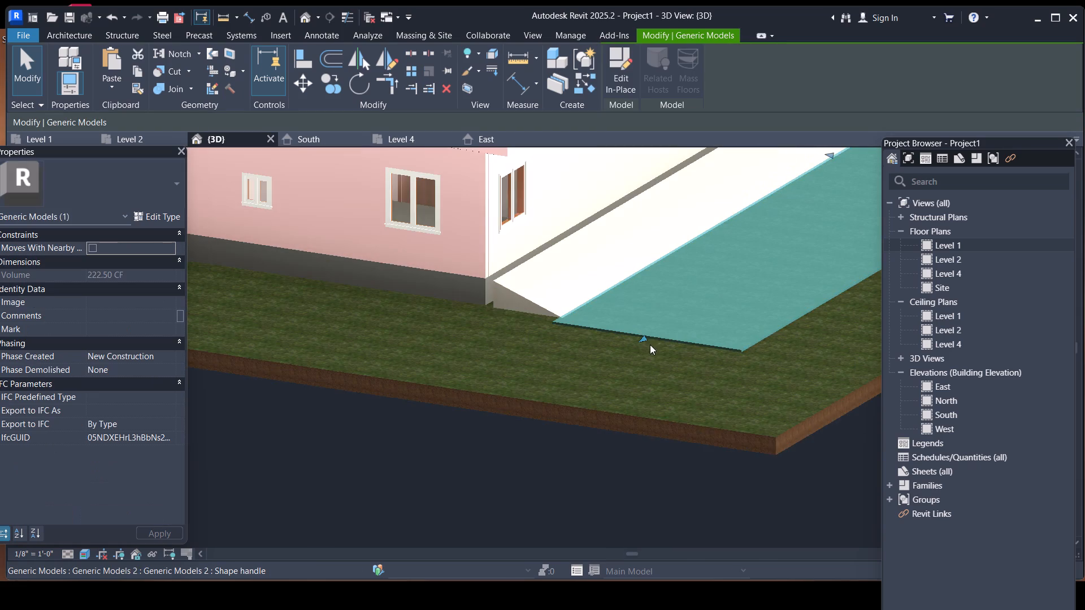
drag(643, 338, 563, 391)
scroll(637, 343, down, 7)
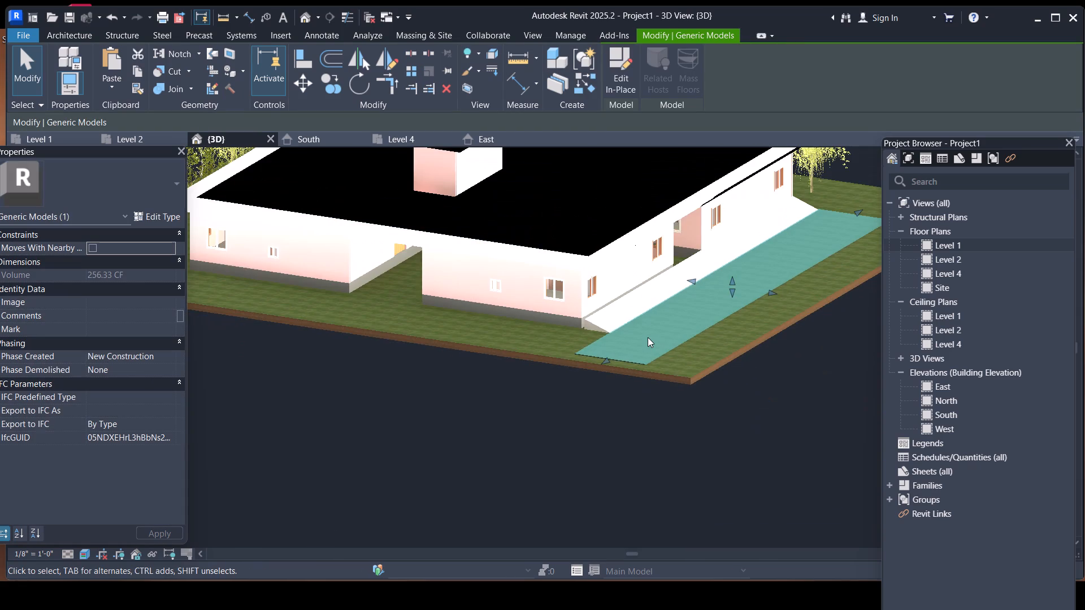
key(Escape)
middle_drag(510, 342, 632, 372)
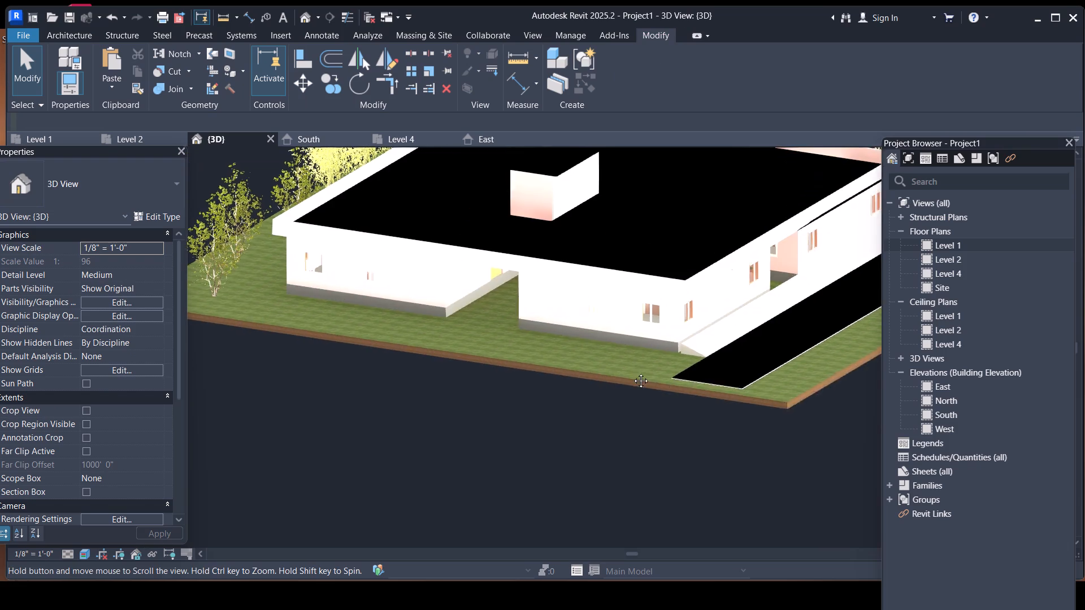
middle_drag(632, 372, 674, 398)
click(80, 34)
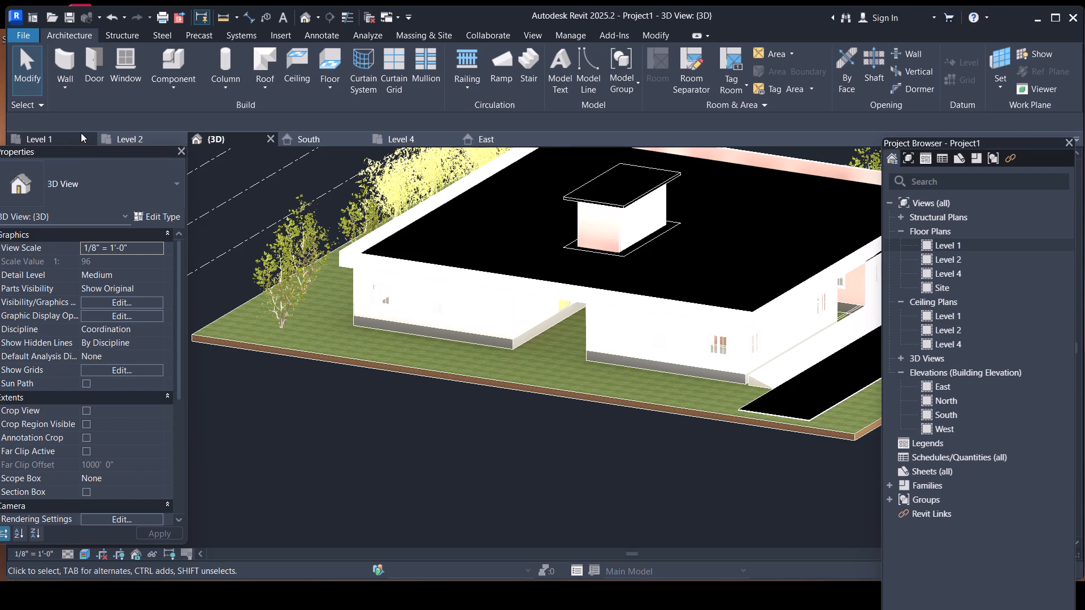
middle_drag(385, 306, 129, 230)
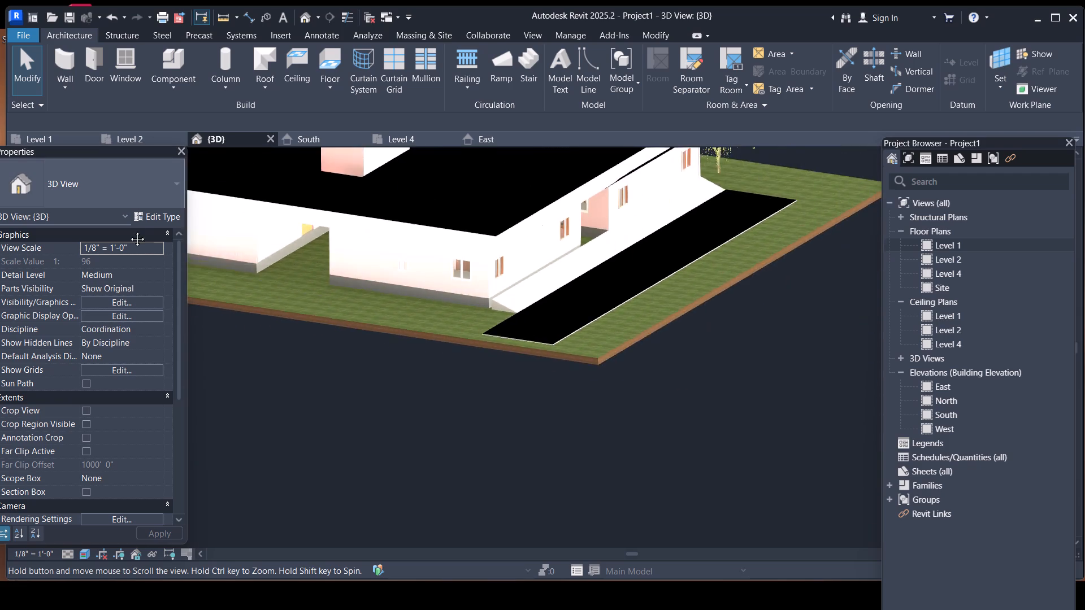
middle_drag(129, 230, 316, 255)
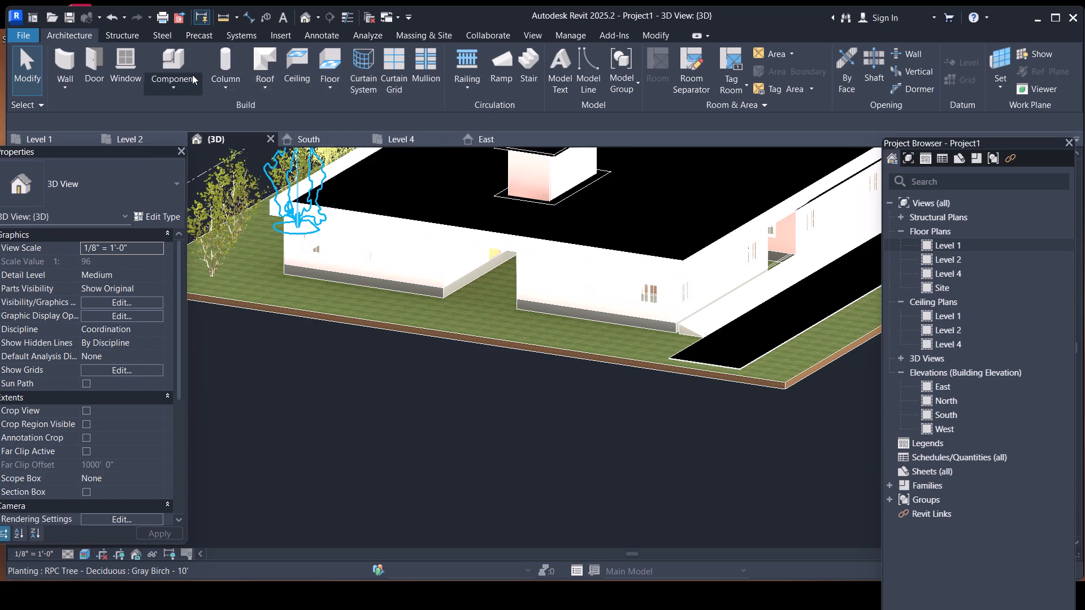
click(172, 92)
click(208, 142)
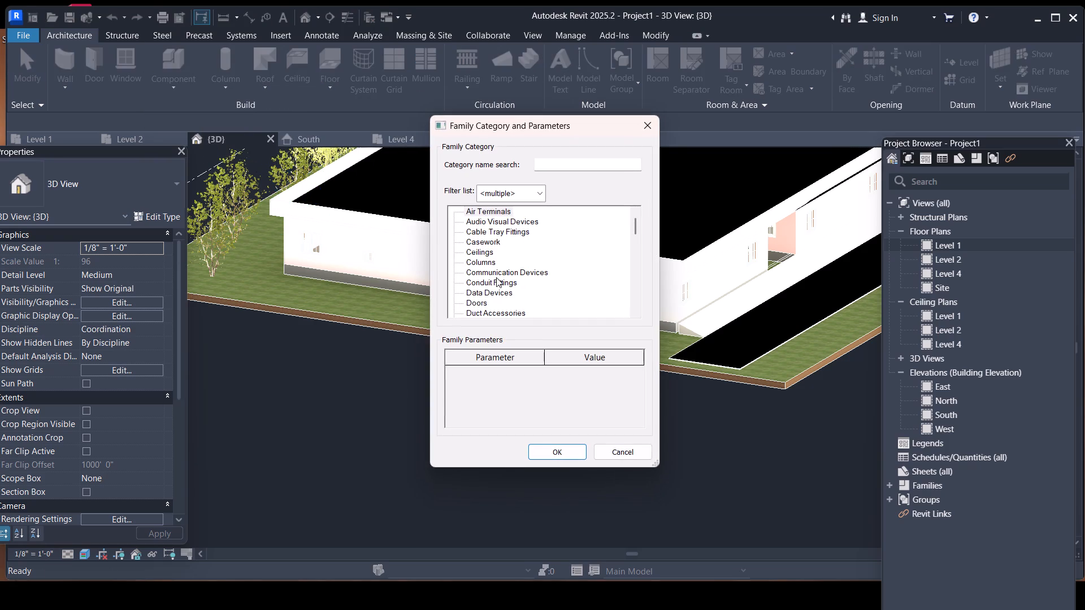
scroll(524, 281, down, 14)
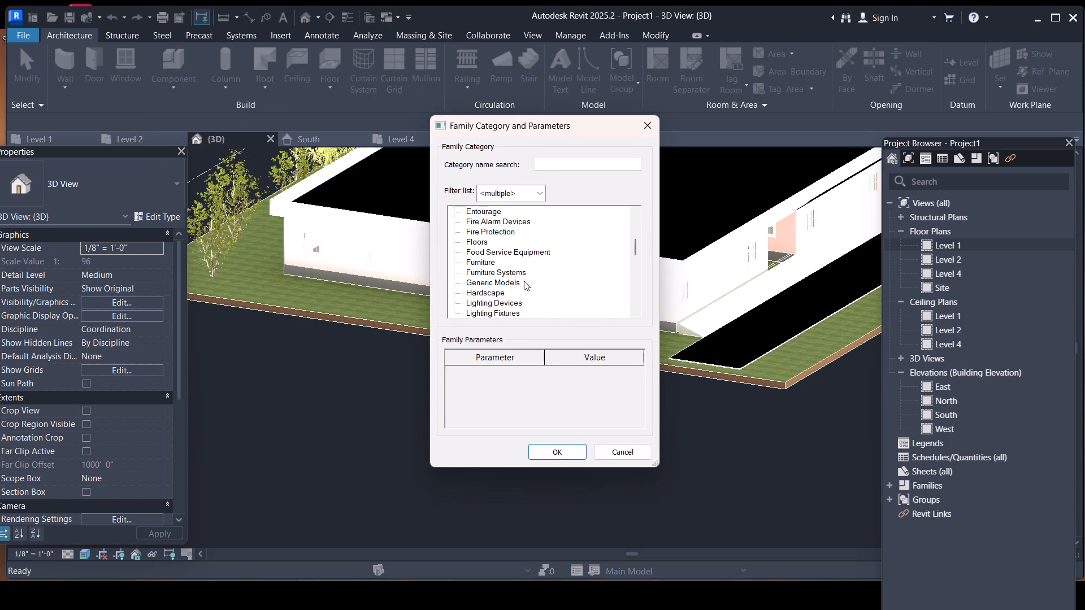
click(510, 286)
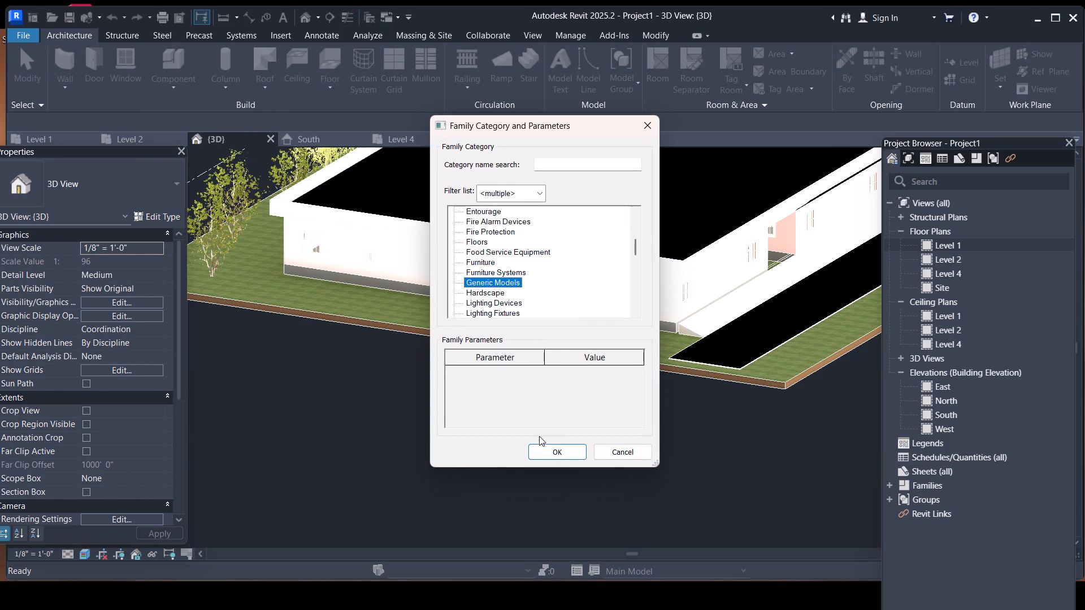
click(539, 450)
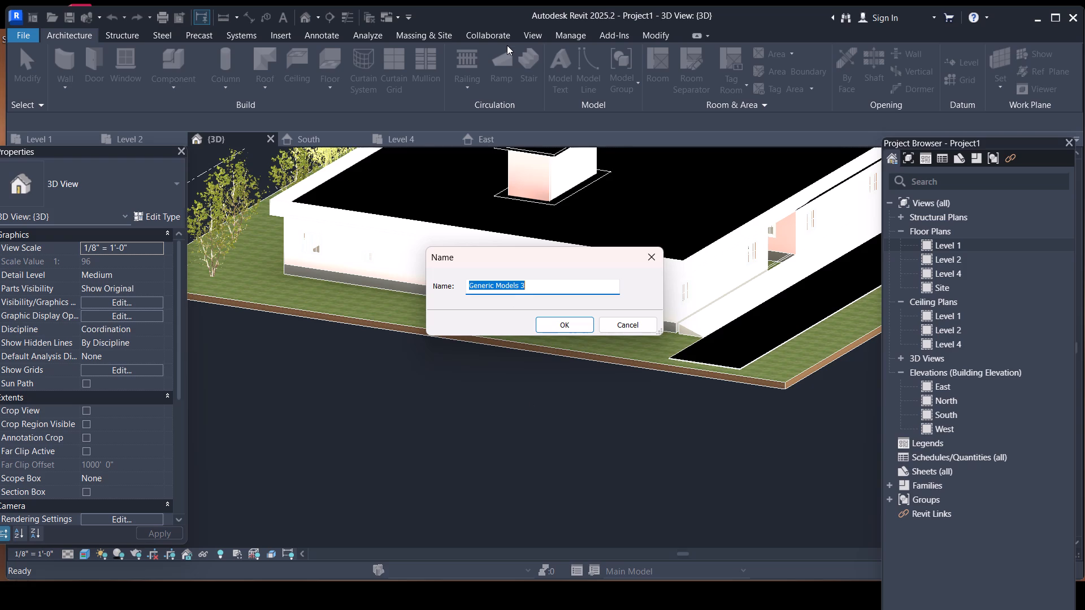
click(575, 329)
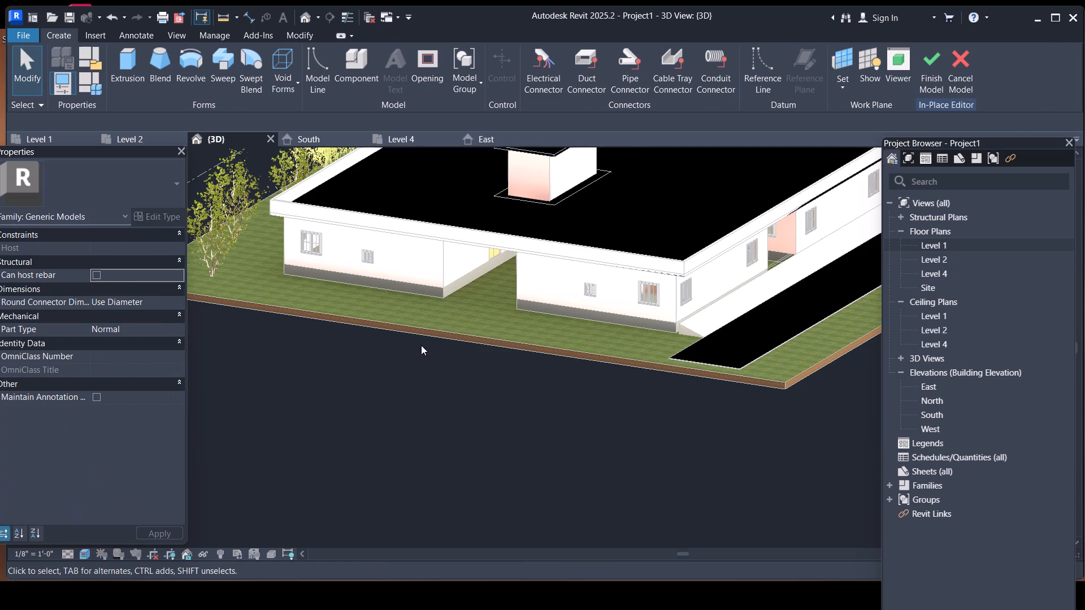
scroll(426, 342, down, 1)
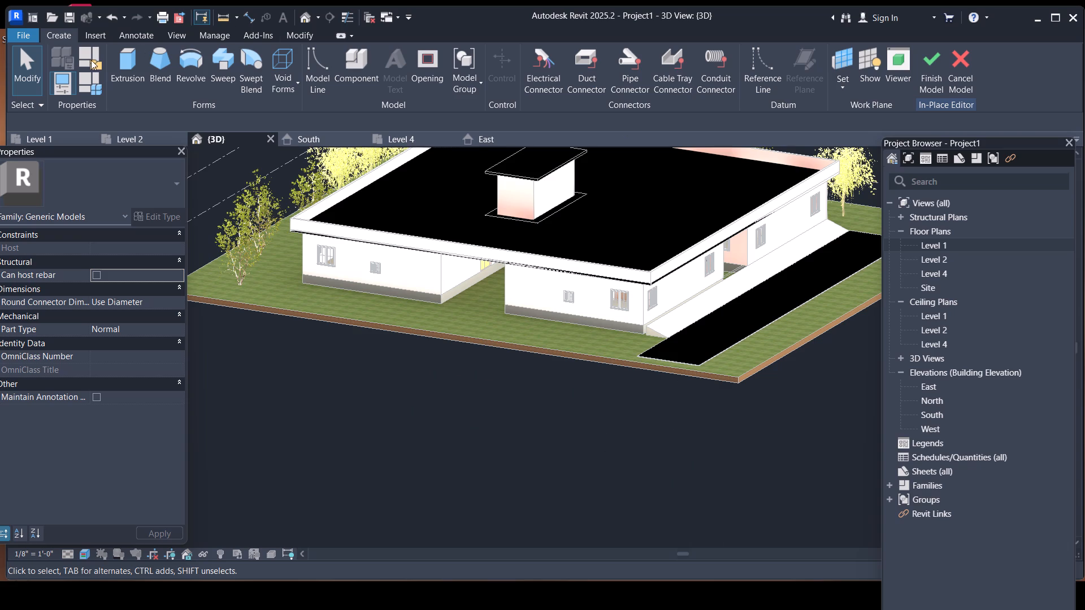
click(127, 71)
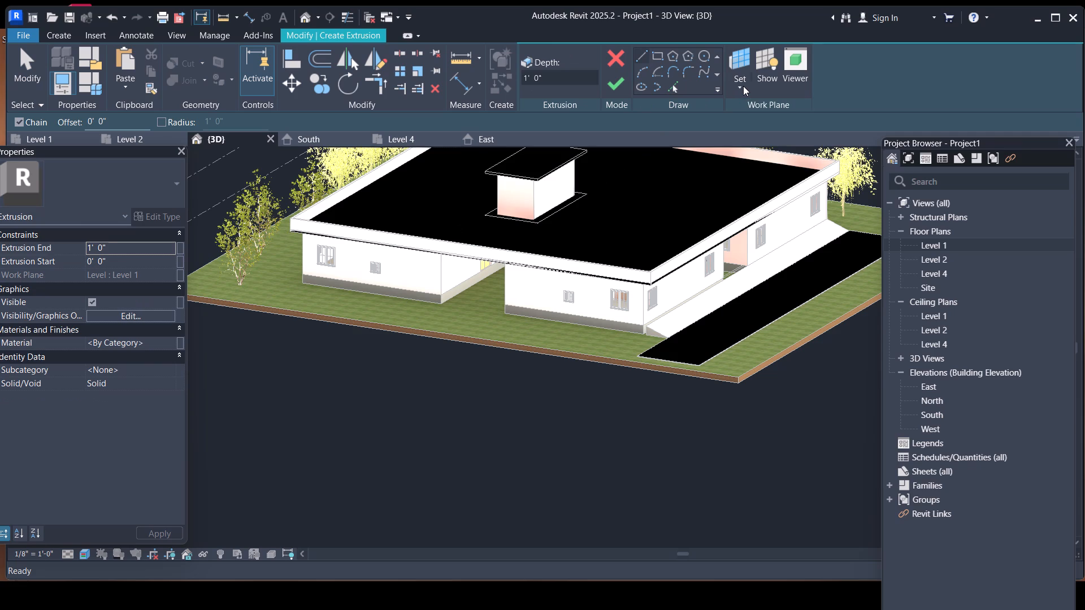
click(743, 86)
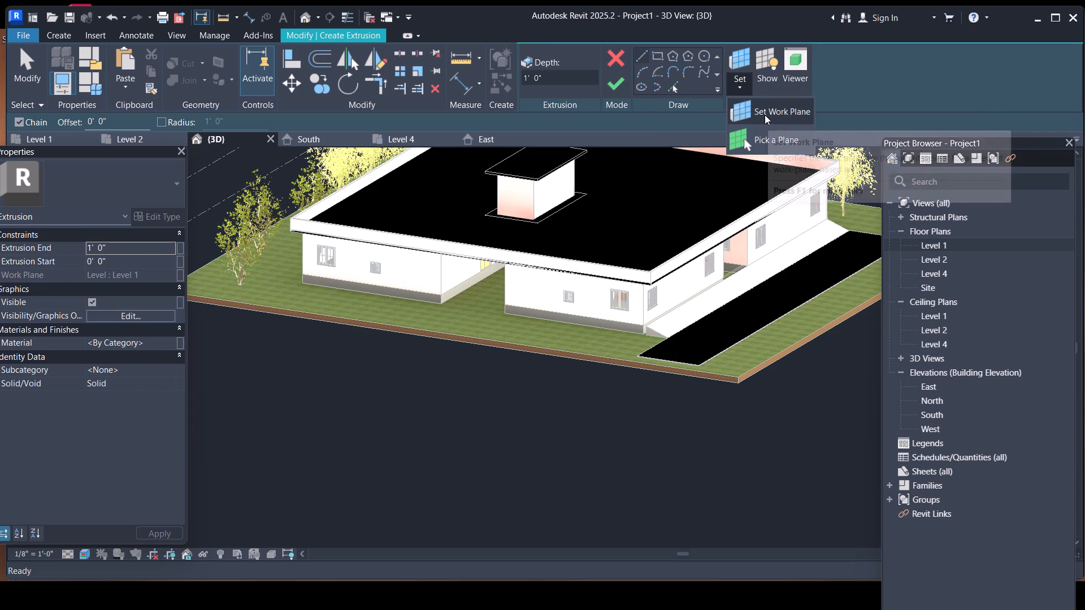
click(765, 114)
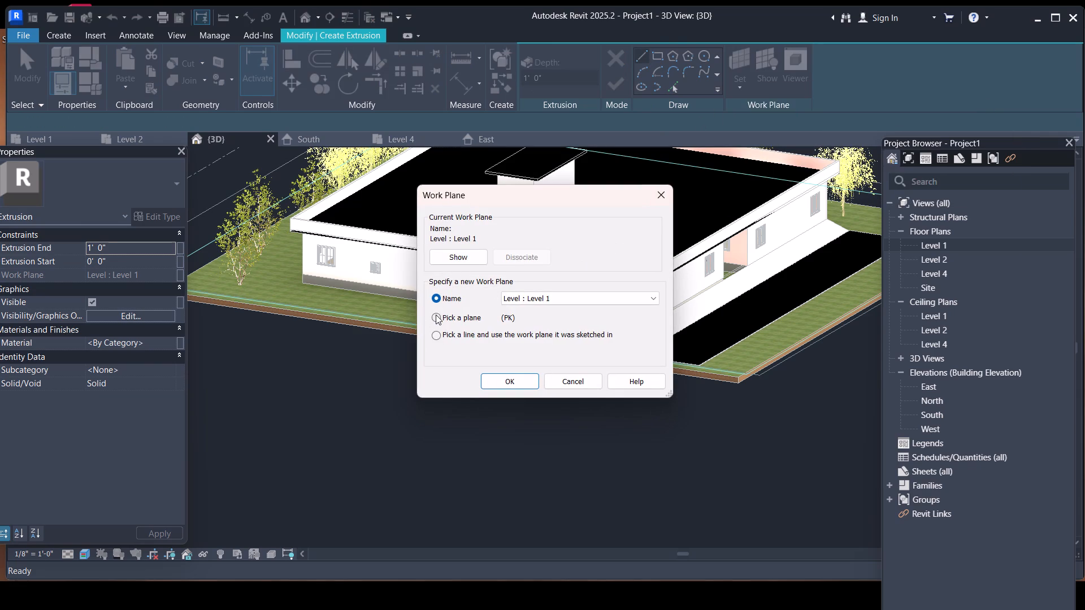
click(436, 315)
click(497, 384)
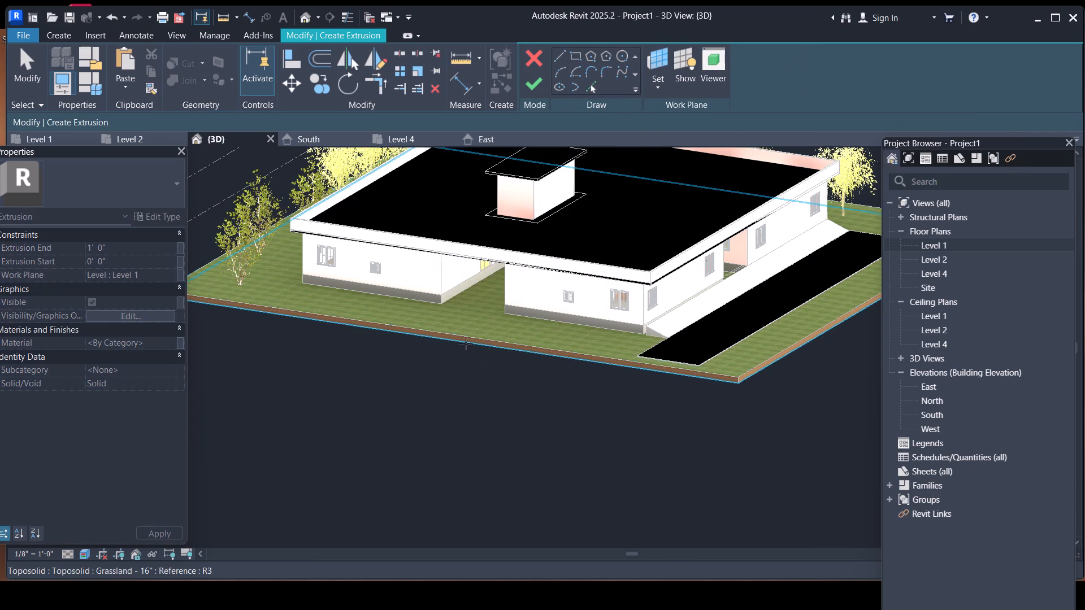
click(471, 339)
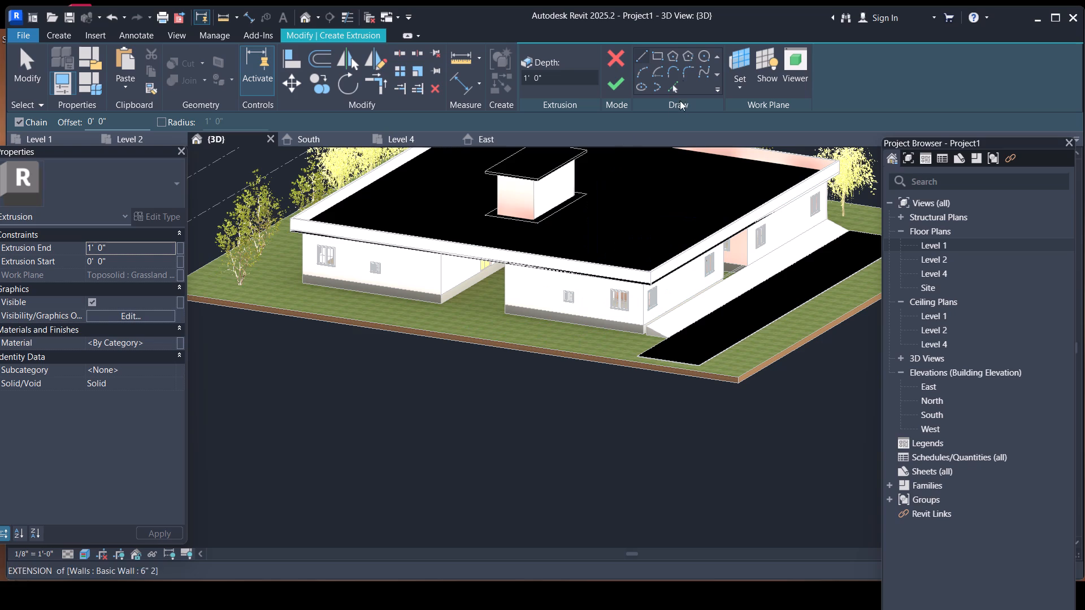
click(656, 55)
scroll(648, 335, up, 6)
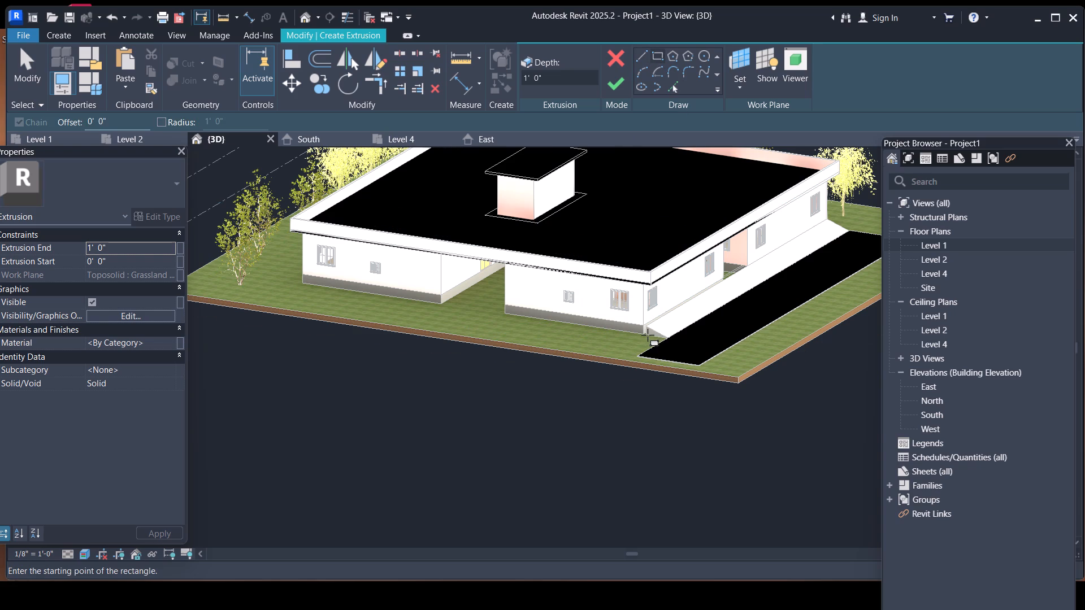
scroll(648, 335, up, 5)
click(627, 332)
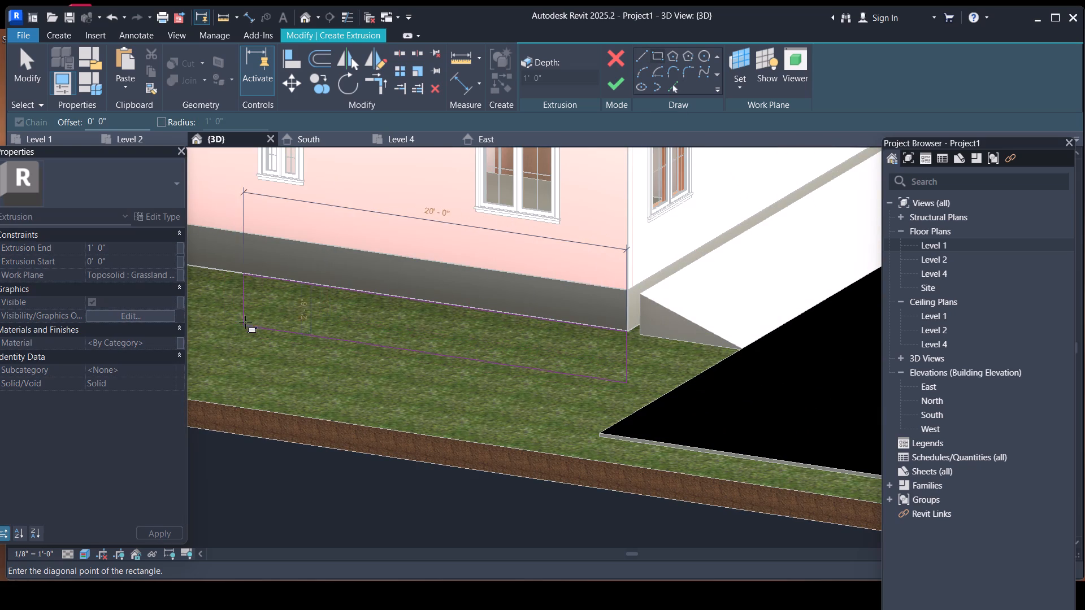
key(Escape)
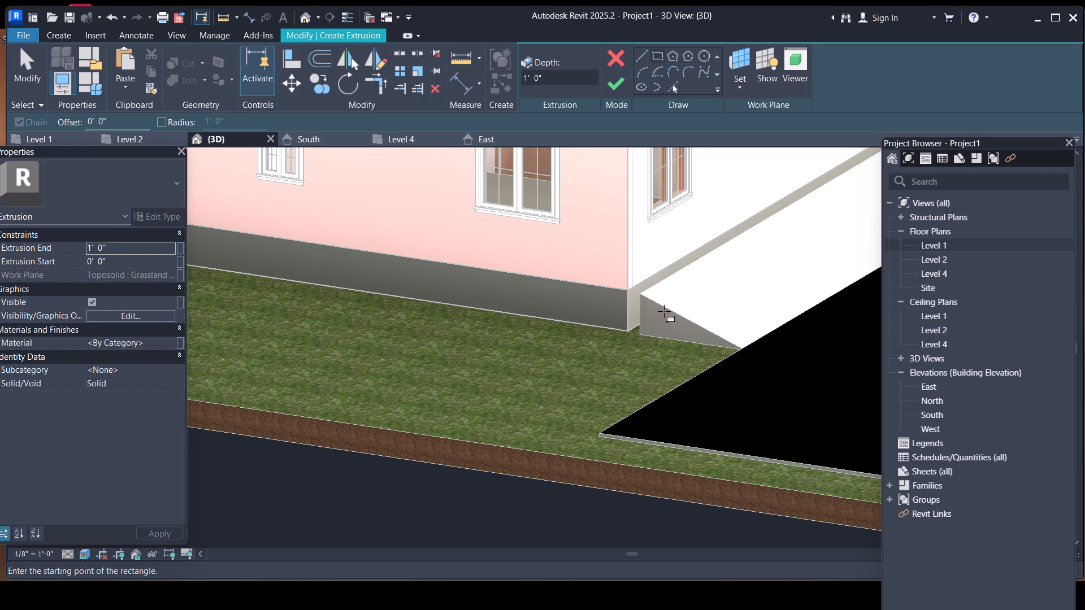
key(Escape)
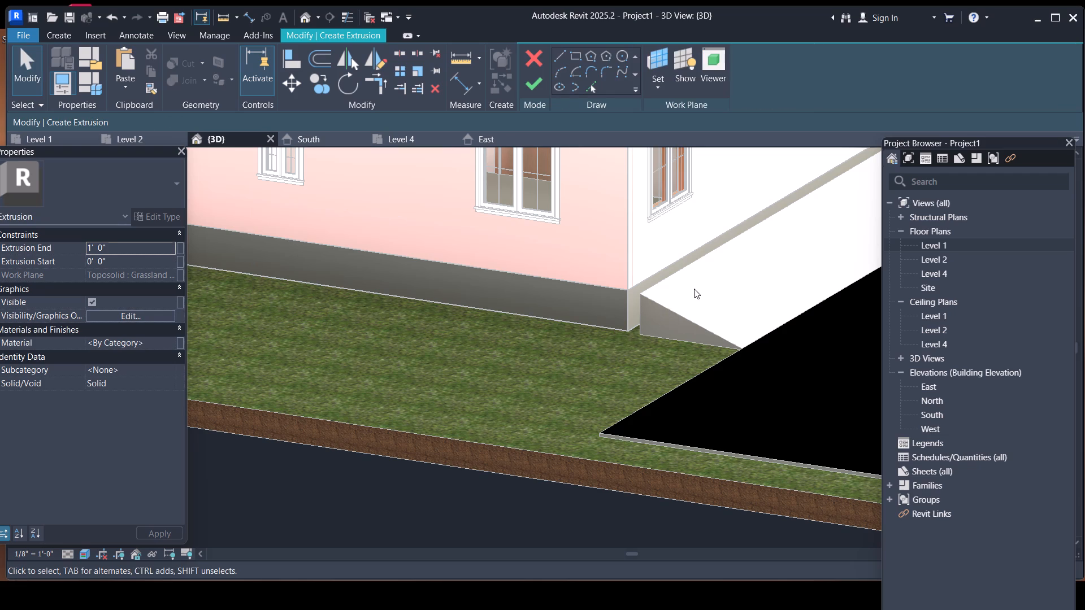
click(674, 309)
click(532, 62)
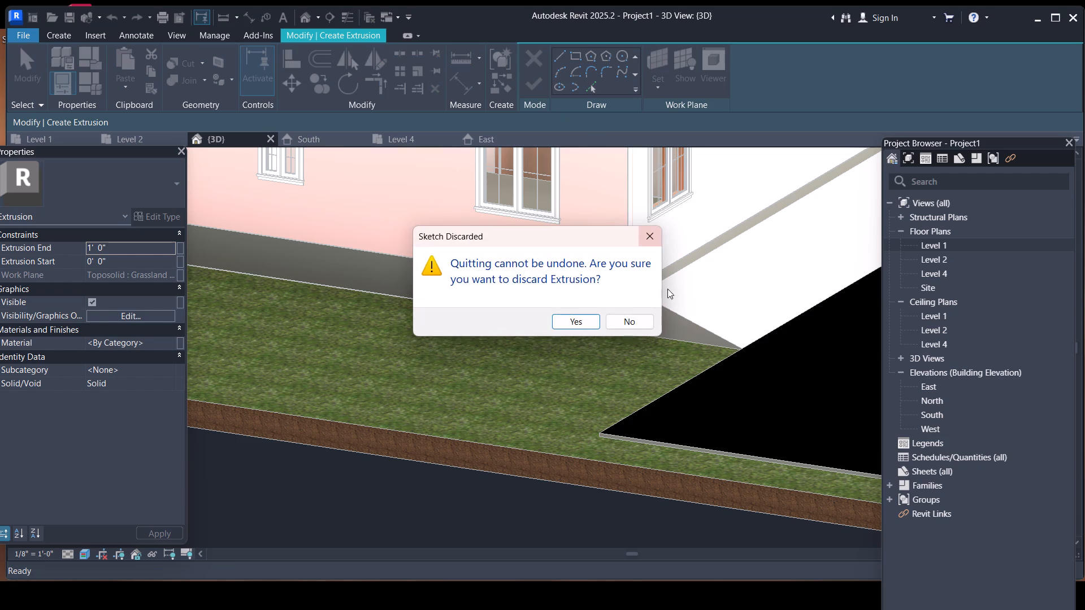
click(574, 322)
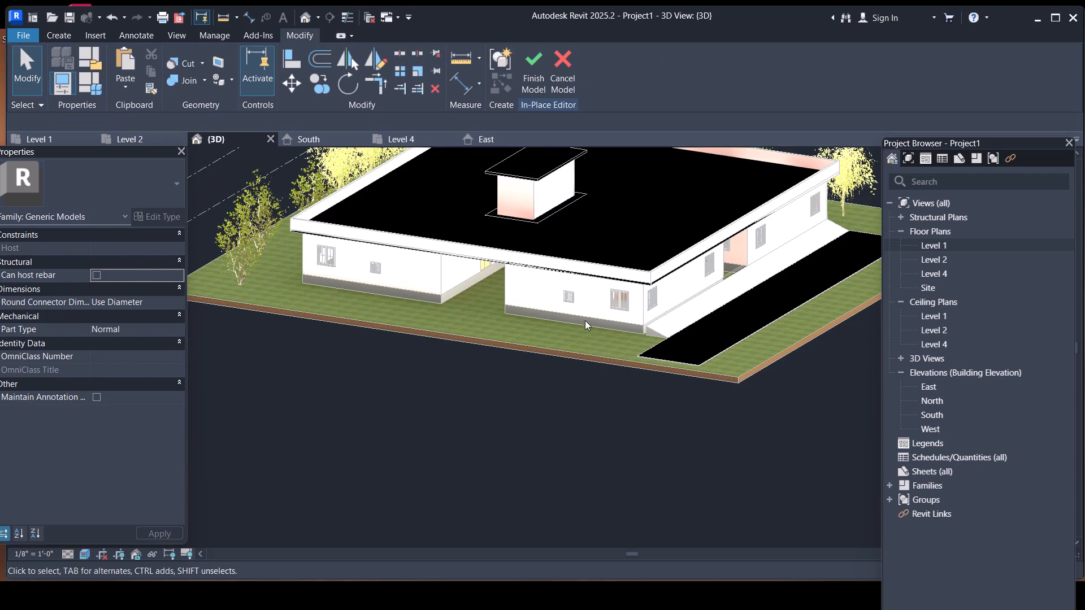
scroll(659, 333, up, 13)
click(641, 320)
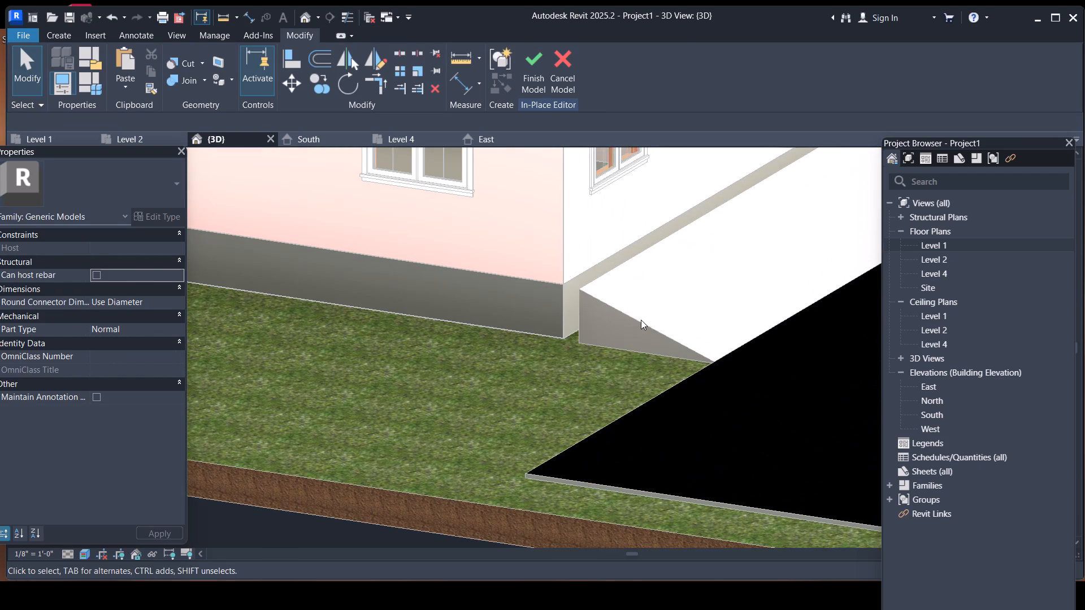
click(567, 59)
Stretch the ramp's house-side edge inward until it meets the house wall, closing the gap at the slab corner.
scroll(691, 332, up, 2)
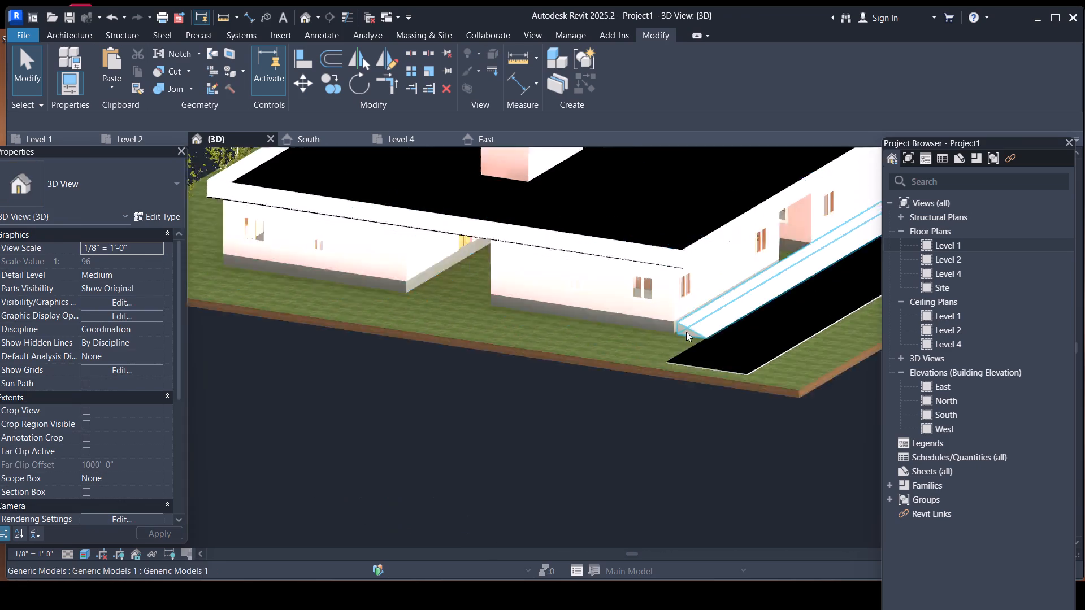
scroll(686, 332, up, 9)
click(679, 309)
scroll(648, 326, up, 7)
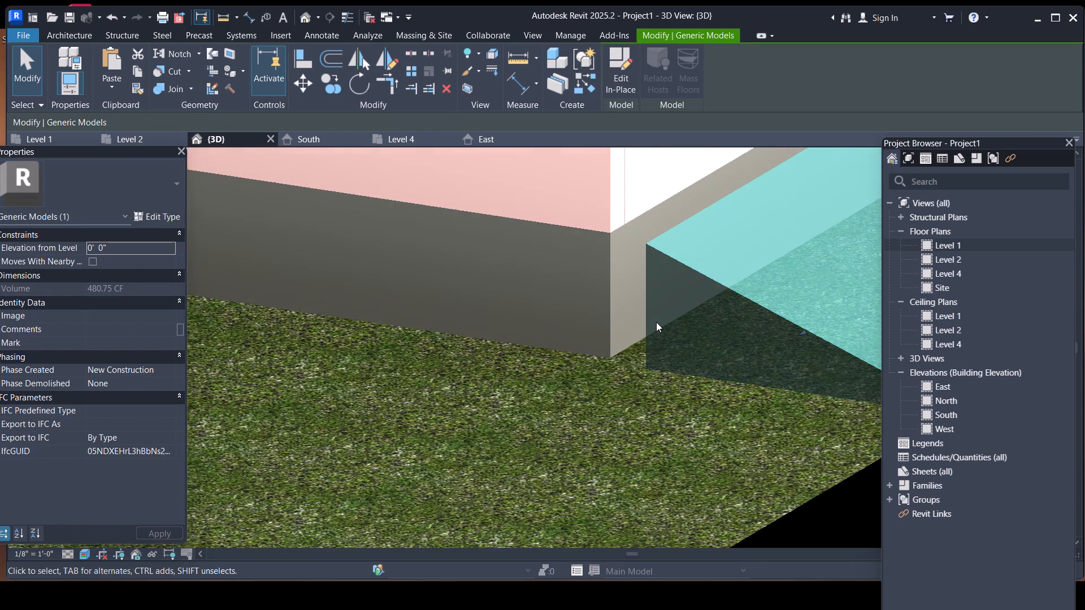
scroll(656, 313, down, 16)
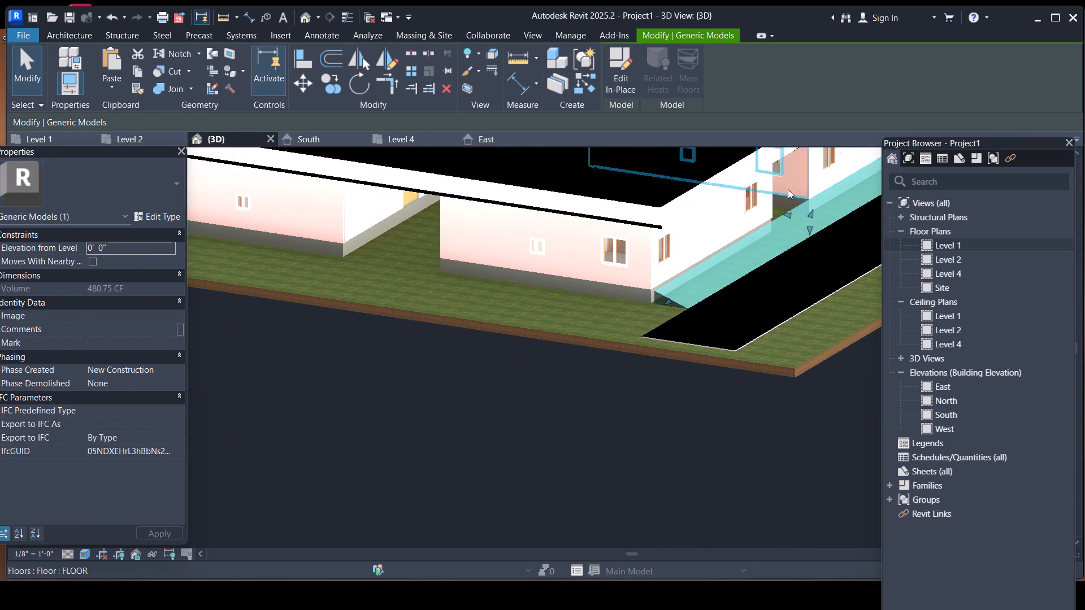
drag(789, 211, 788, 211)
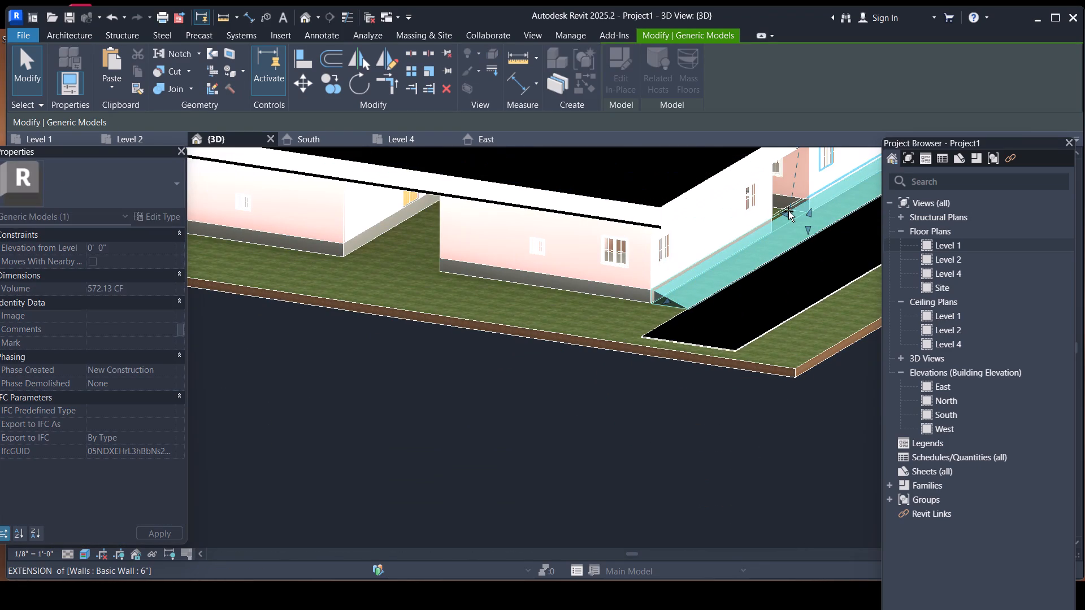
drag(788, 211, 784, 209)
scroll(706, 257, up, 11)
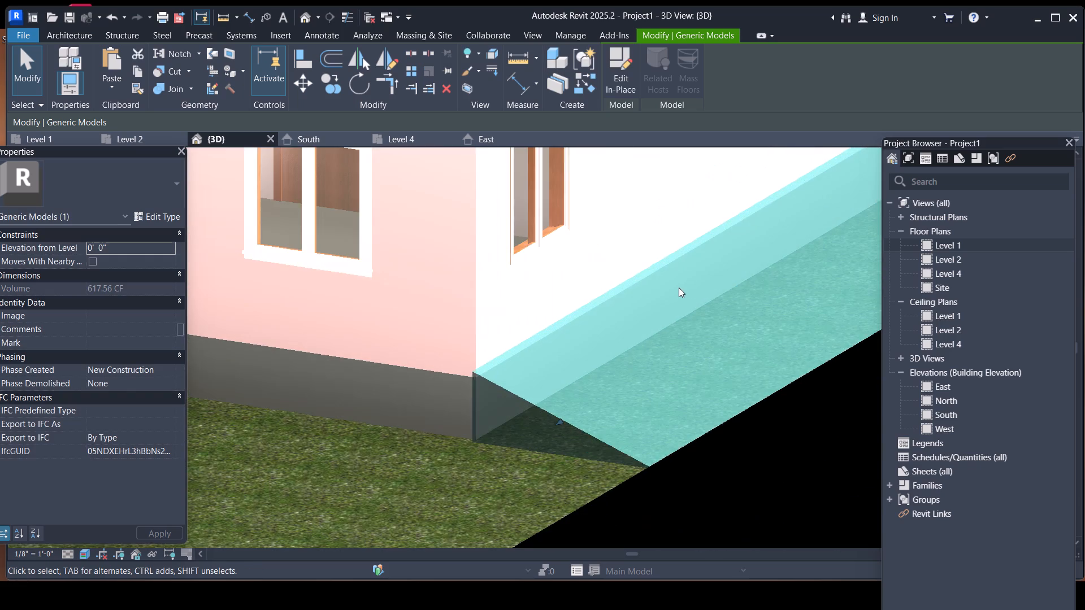
scroll(677, 289, down, 4)
key(Escape)
scroll(725, 258, down, 7)
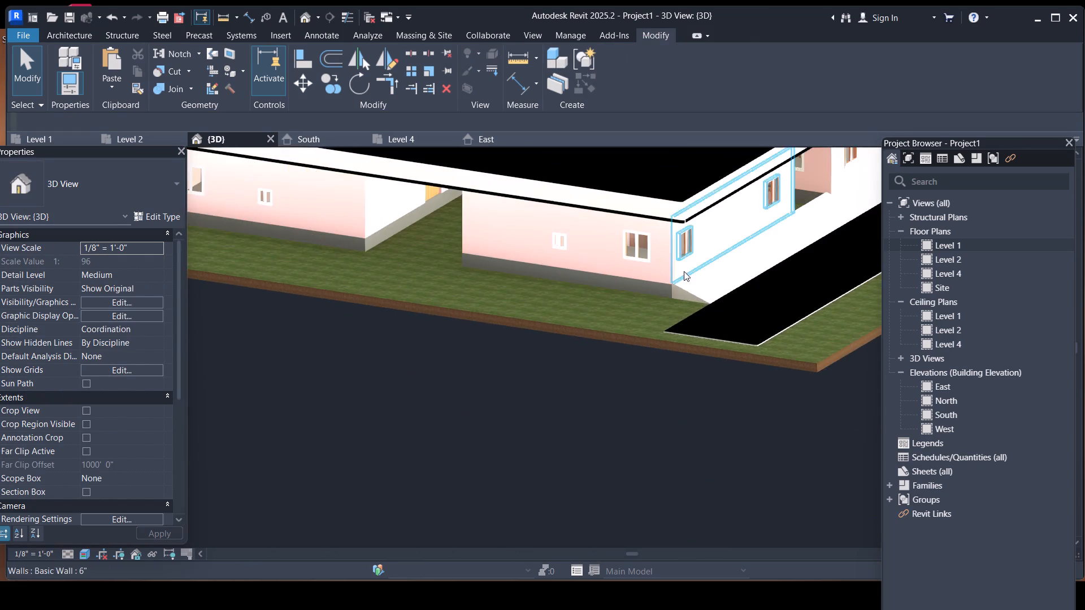
Start a new in-place model in the Generic Models category, keeping the suggested name.
scroll(659, 276, up, 5)
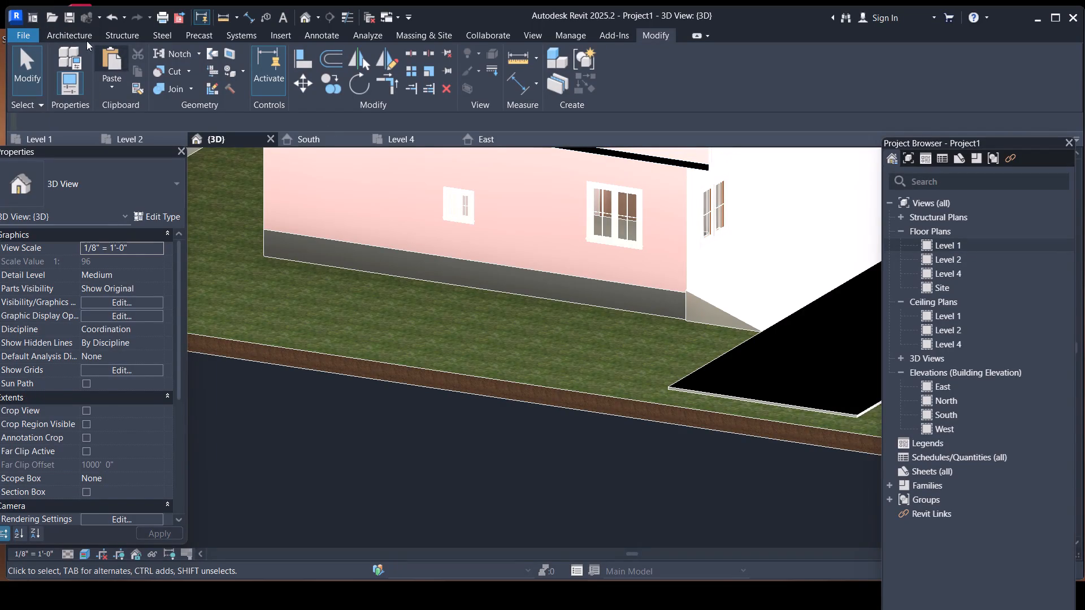
click(66, 37)
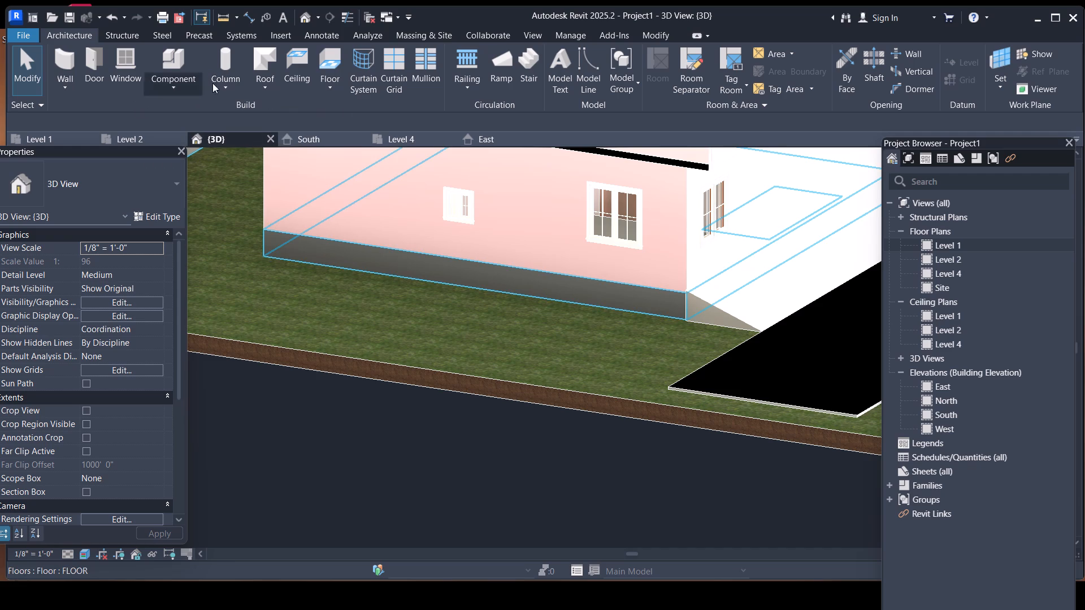
click(168, 88)
click(199, 138)
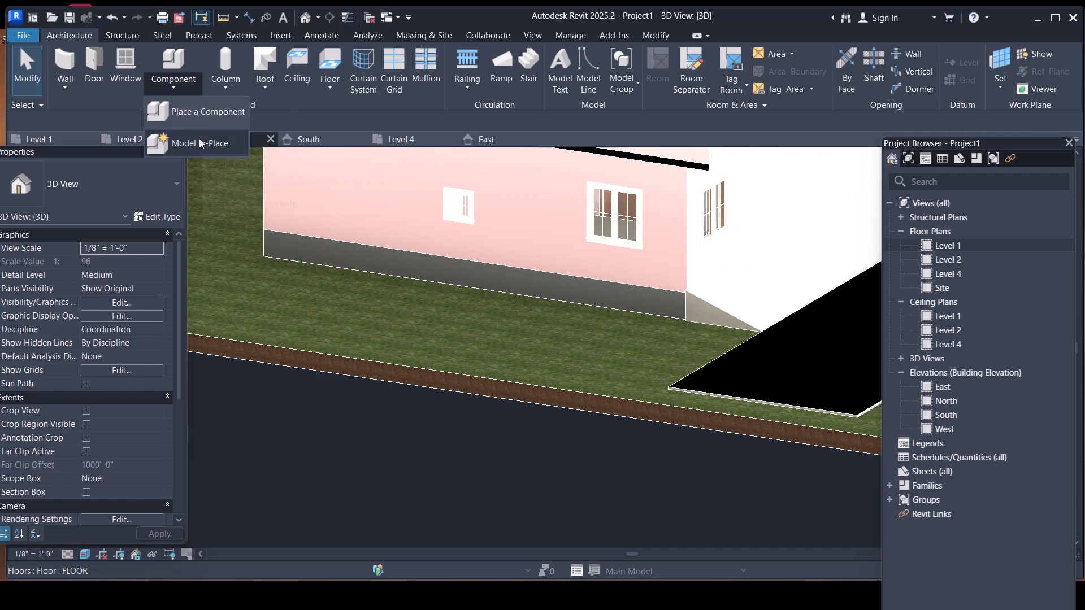
scroll(505, 259, down, 13)
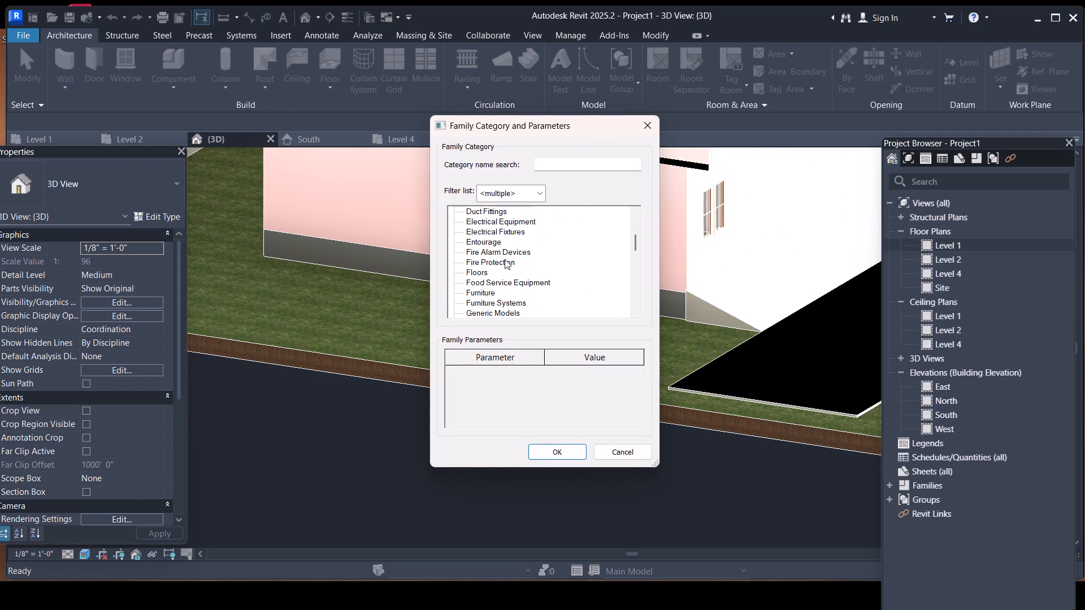
scroll(505, 259, down, 2)
click(492, 269)
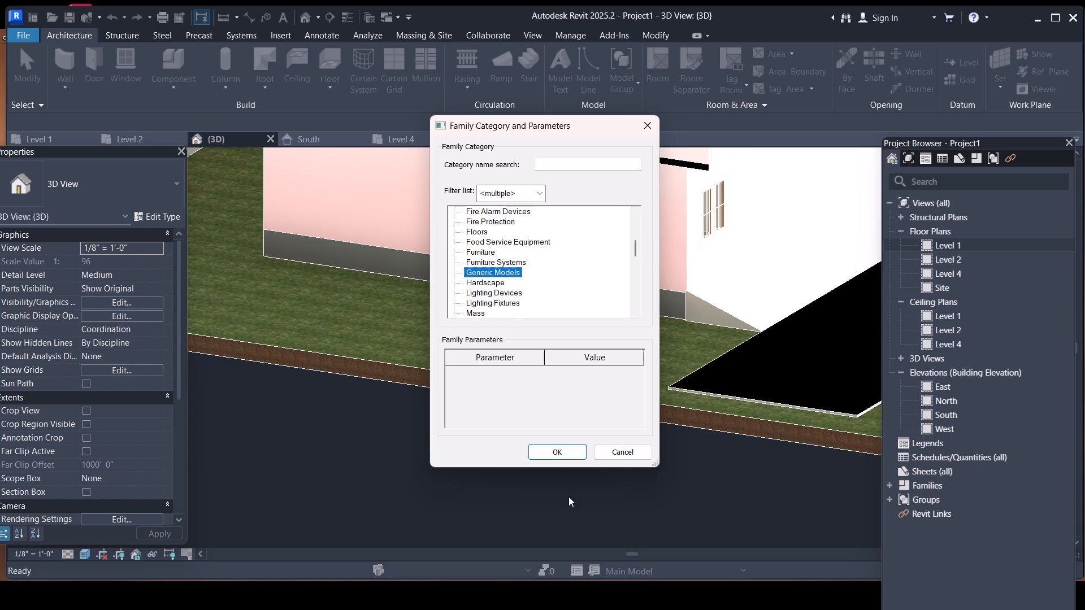
click(561, 451)
click(571, 330)
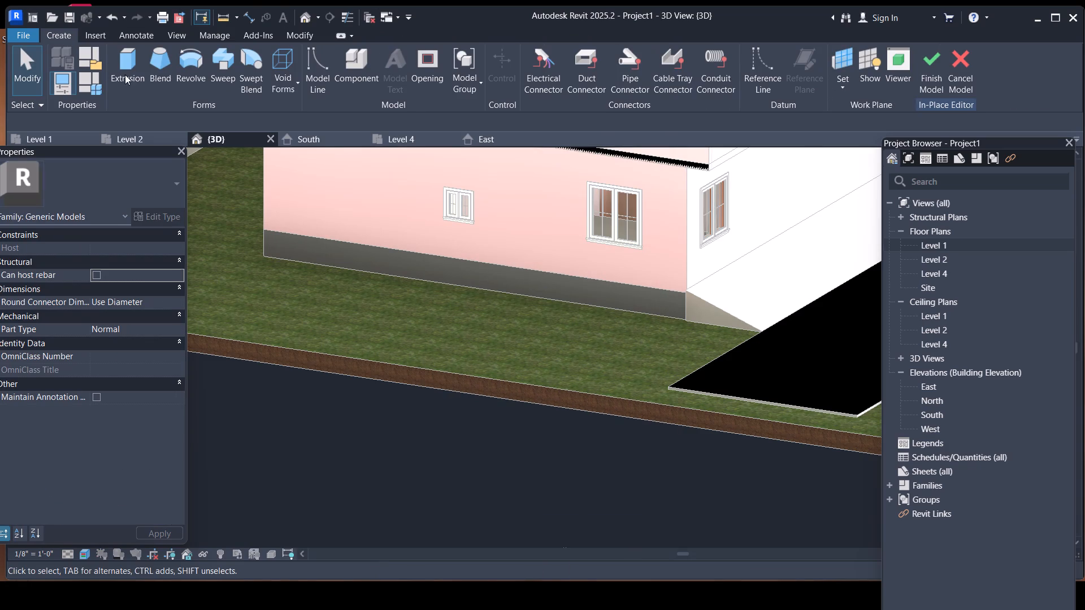
Start an extrusion and use the grassland toposolid's top face as its work plane.
click(125, 75)
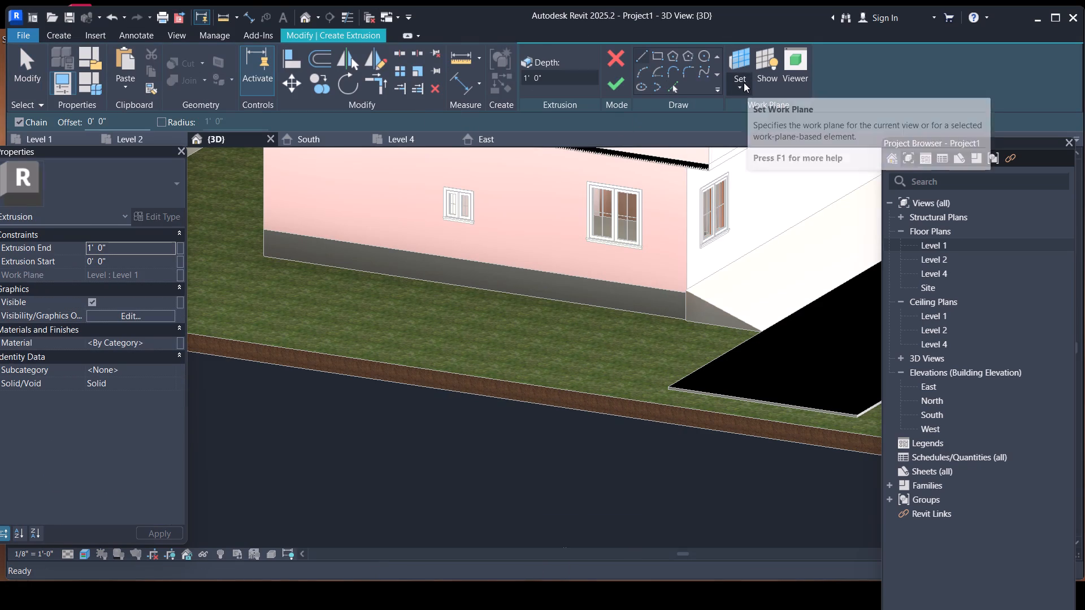
click(744, 82)
click(768, 141)
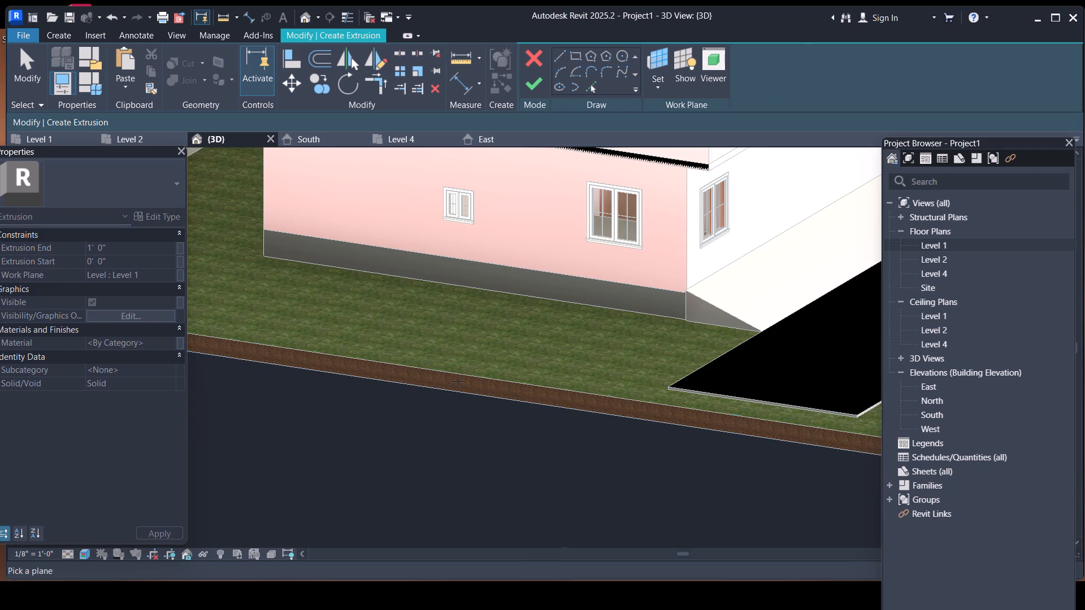
click(470, 372)
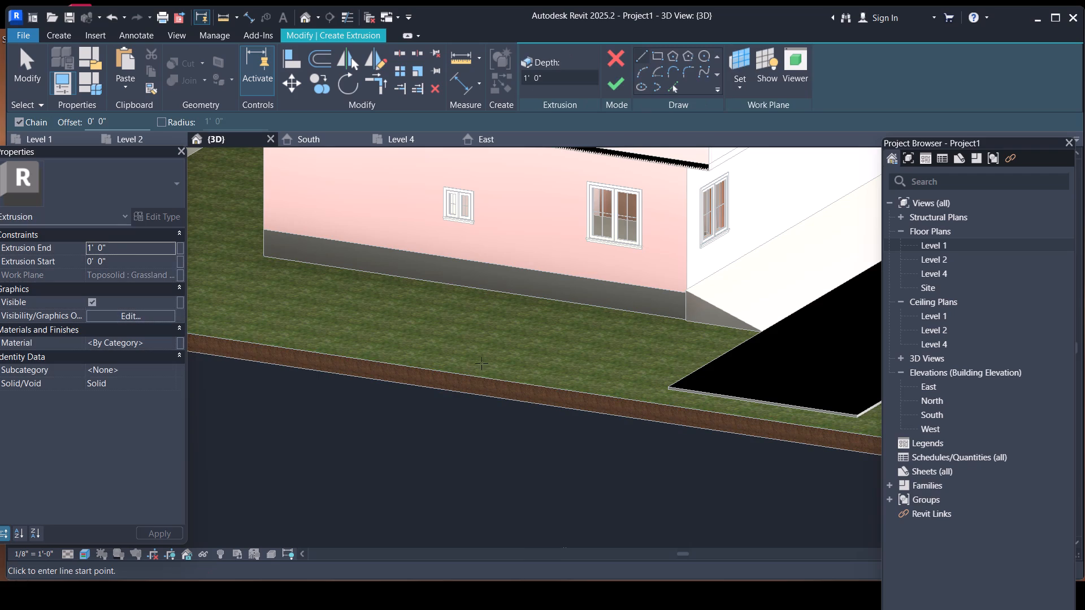
Sketch a rectangle about 90' 6" by 1' along the house, from the ramp corner to about 6' past the far corner.
click(660, 57)
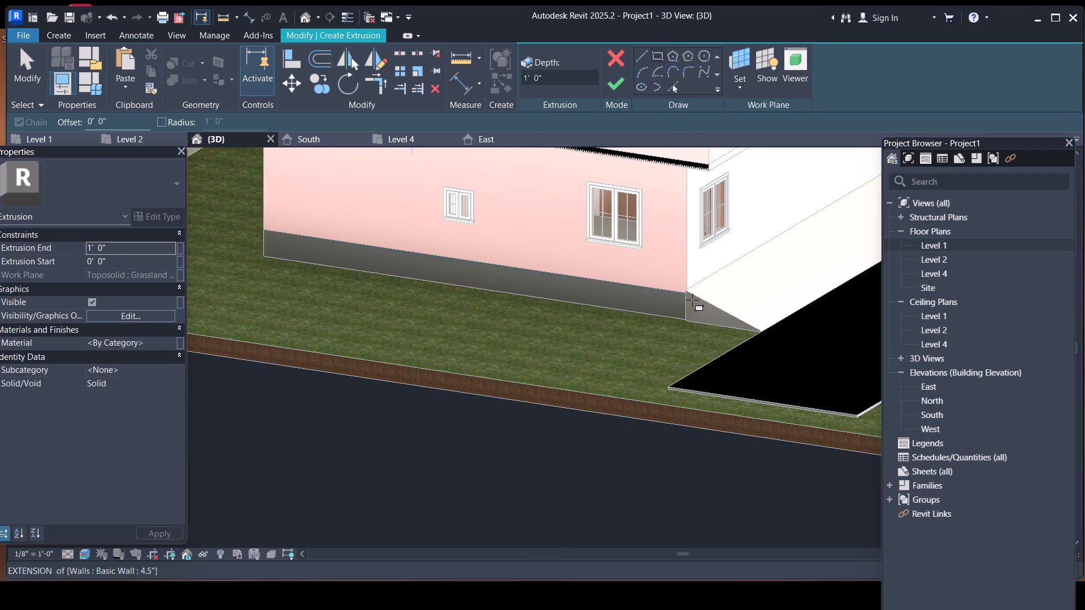
click(690, 320)
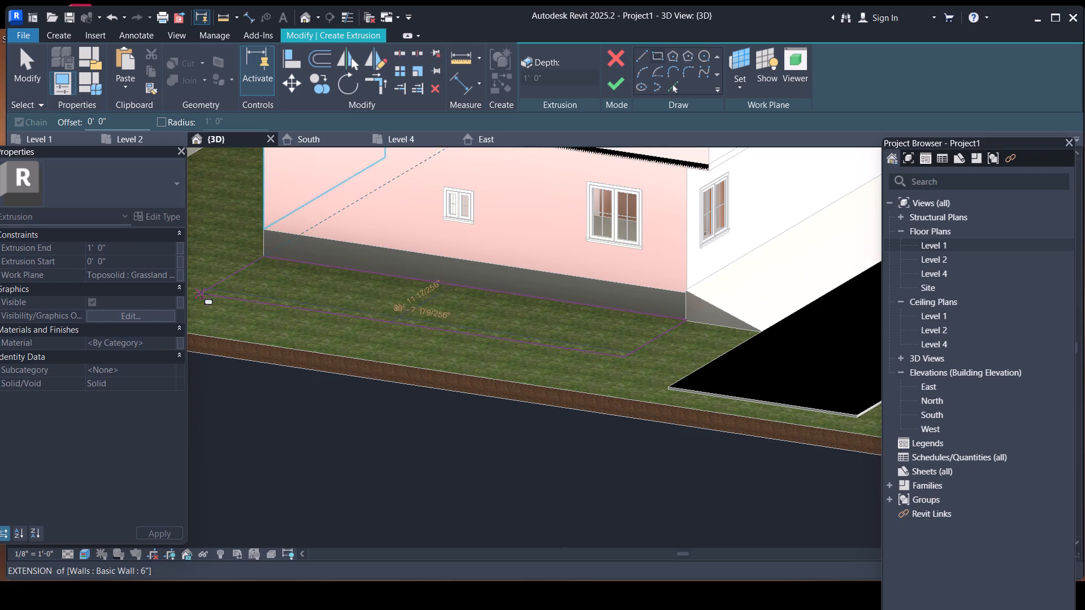
middle_drag(198, 278, 311, 311)
scroll(288, 303, down, 1)
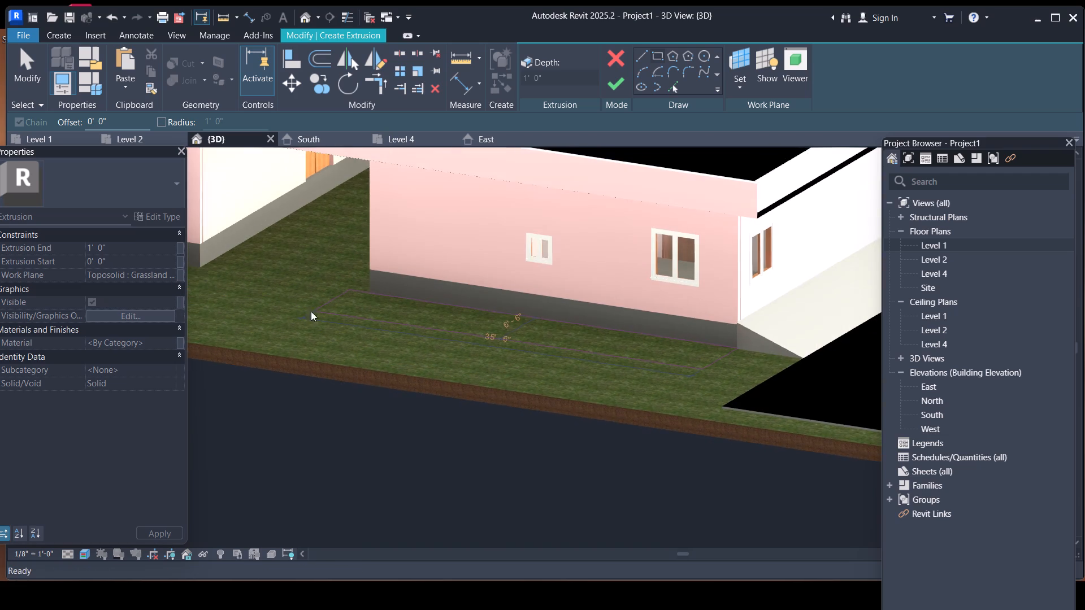
scroll(258, 300, down, 1)
middle_drag(258, 300, 333, 318)
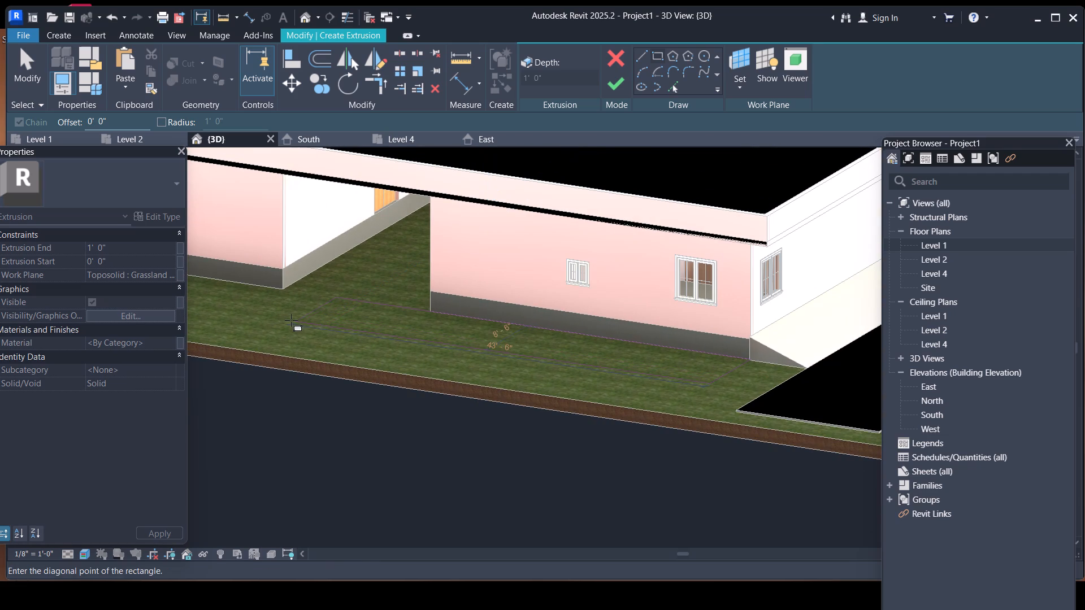
middle_drag(291, 320, 561, 395)
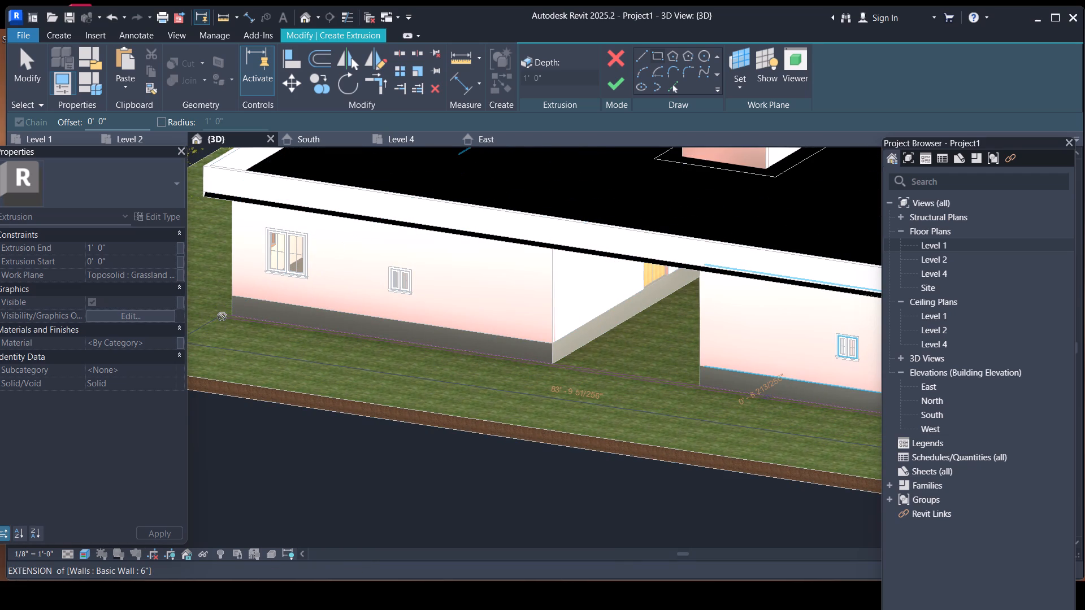
scroll(222, 316, down, 1)
middle_drag(222, 315, 433, 316)
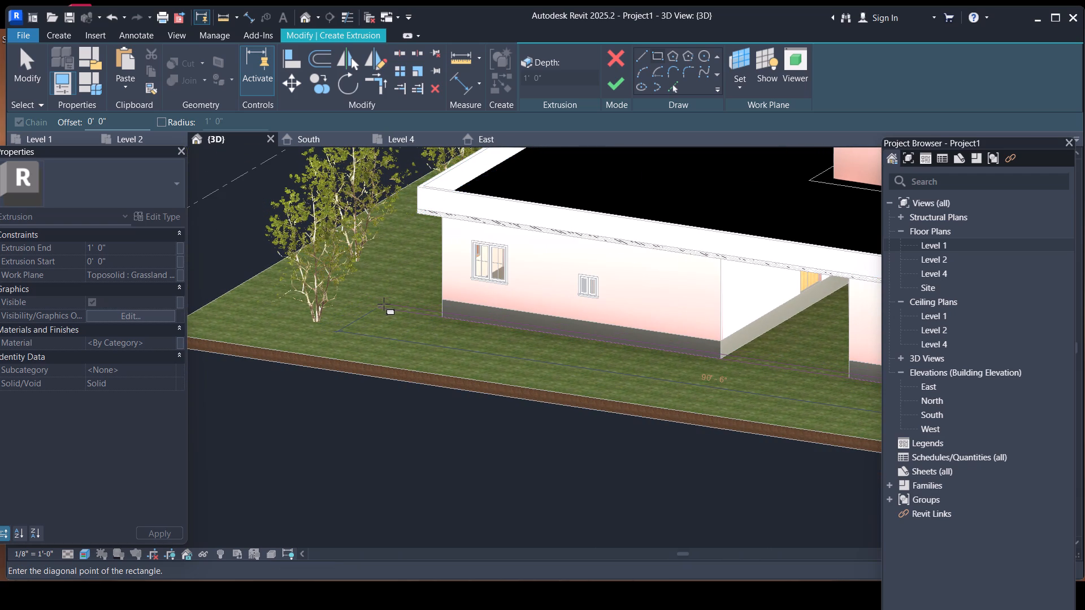
click(384, 304)
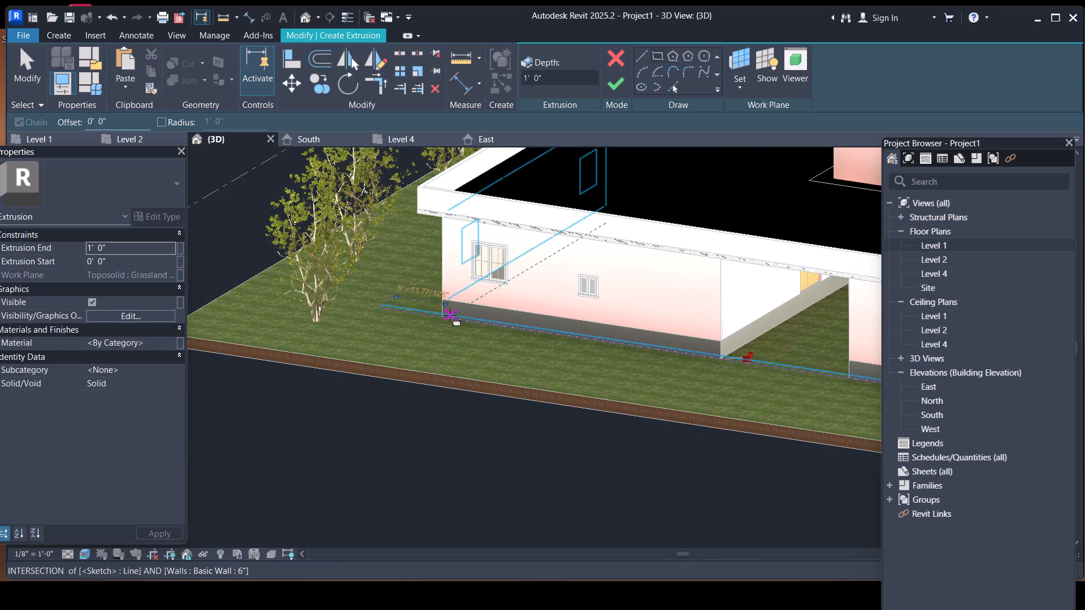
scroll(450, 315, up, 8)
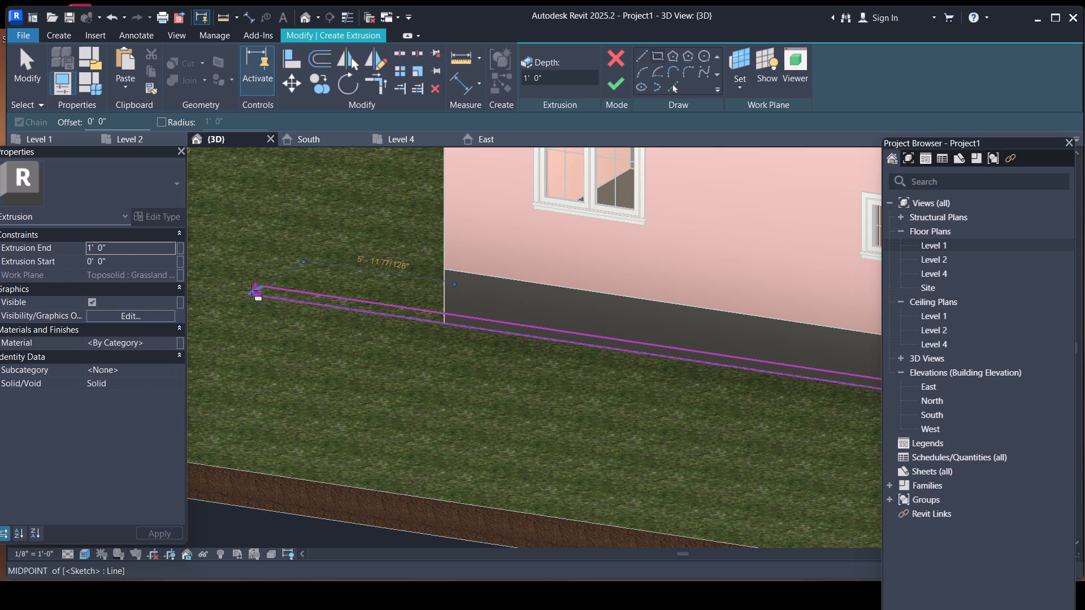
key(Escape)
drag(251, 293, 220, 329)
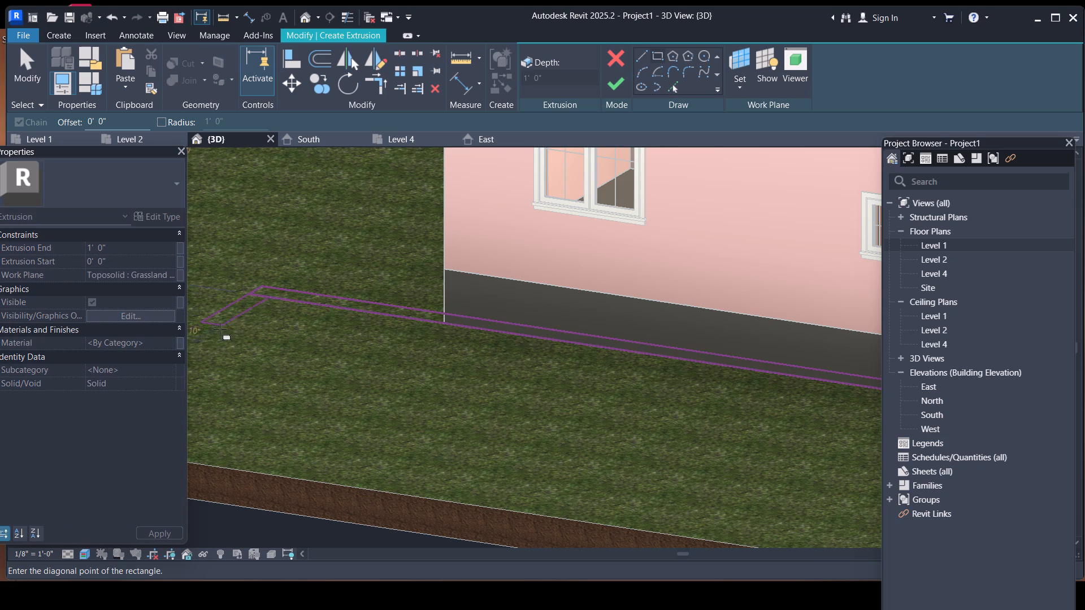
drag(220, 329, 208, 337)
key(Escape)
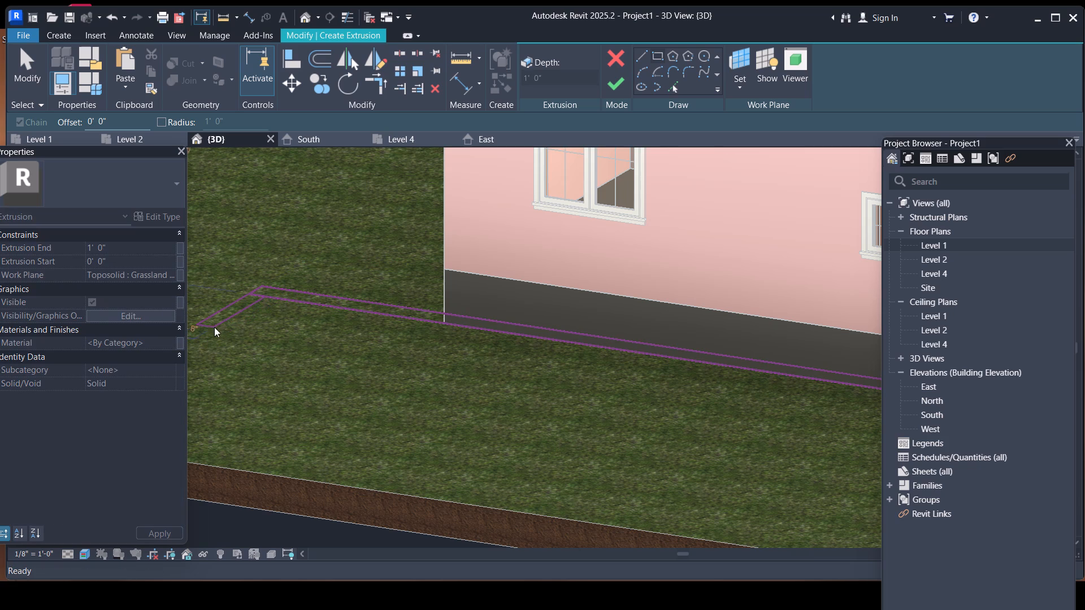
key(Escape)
Move the rectangle's outer long line about 7' away from the house across the grass.
click(254, 294)
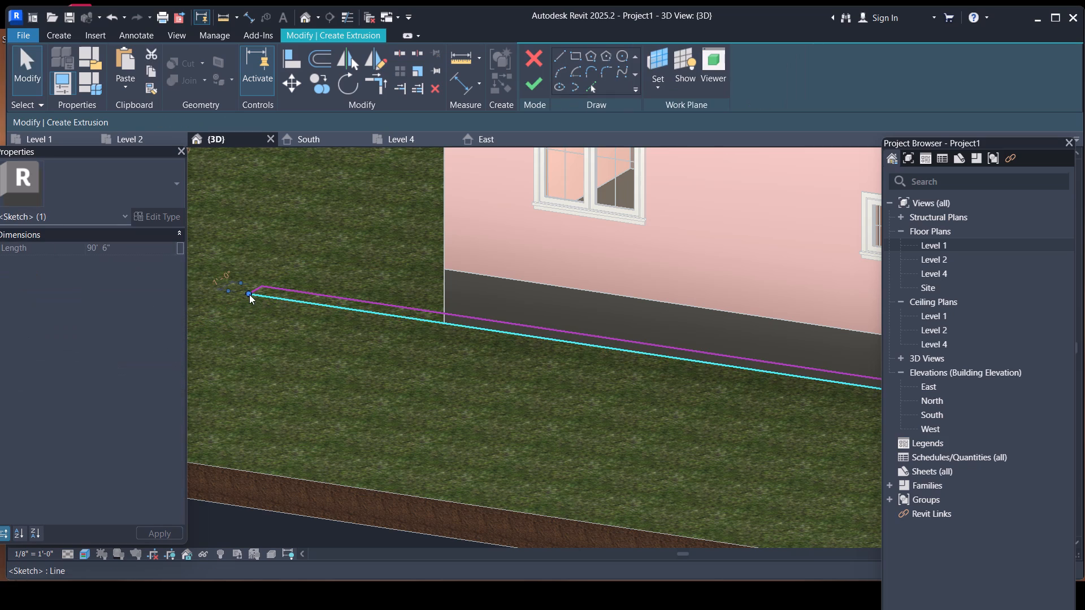
click(249, 294)
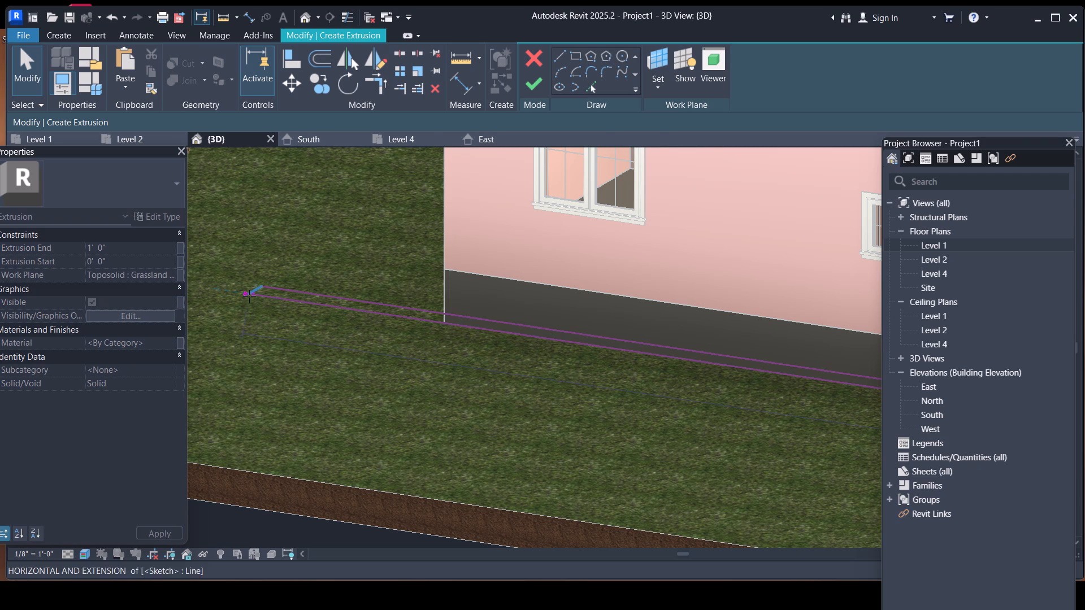
click(289, 301)
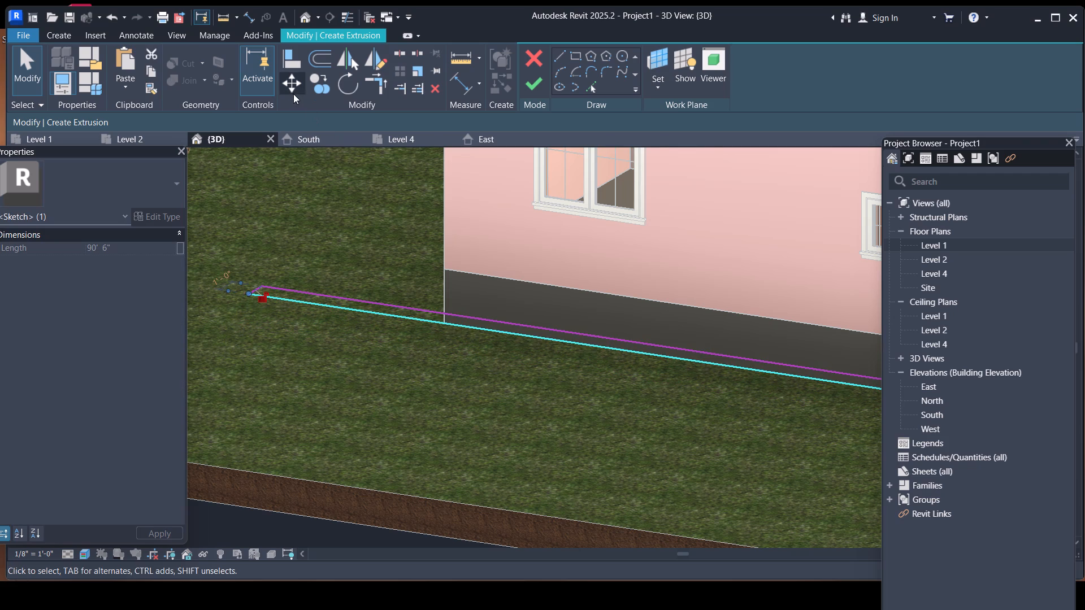
click(292, 91)
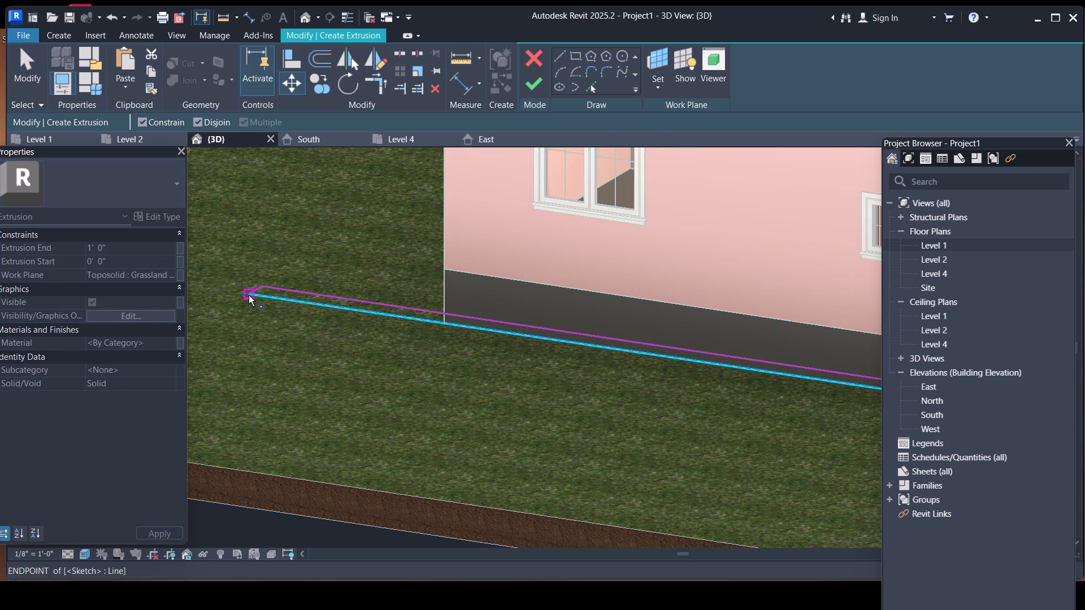
click(249, 295)
scroll(242, 347, down, 3)
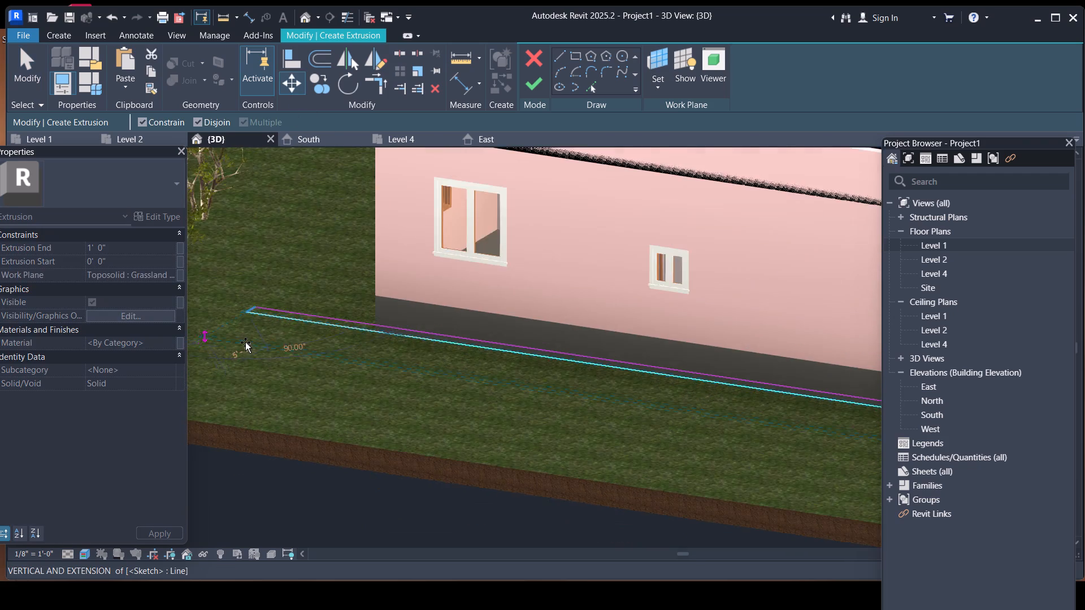
scroll(245, 342, down, 3)
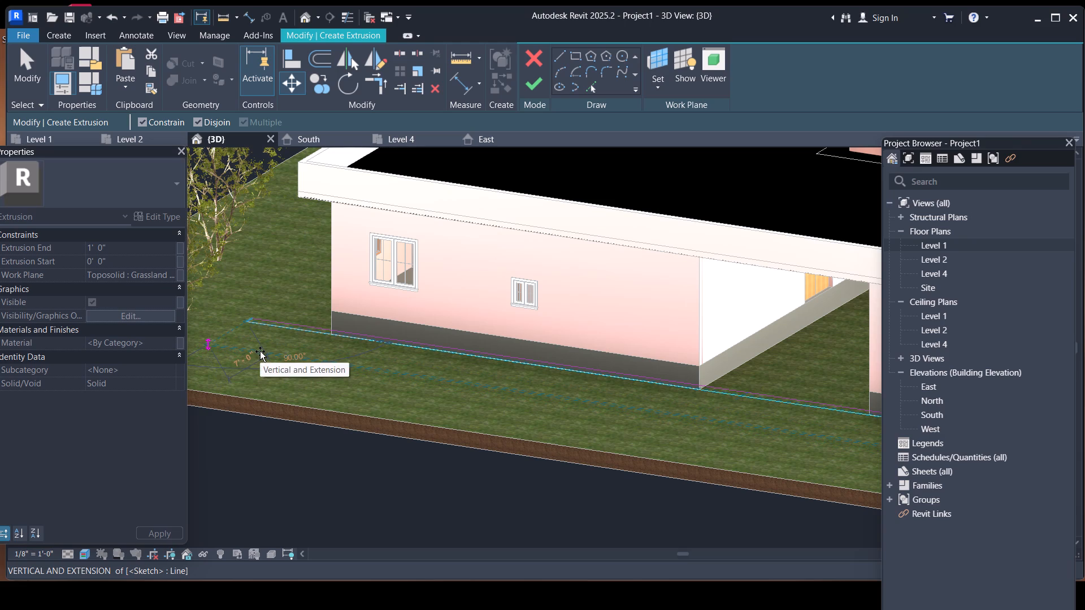
click(261, 351)
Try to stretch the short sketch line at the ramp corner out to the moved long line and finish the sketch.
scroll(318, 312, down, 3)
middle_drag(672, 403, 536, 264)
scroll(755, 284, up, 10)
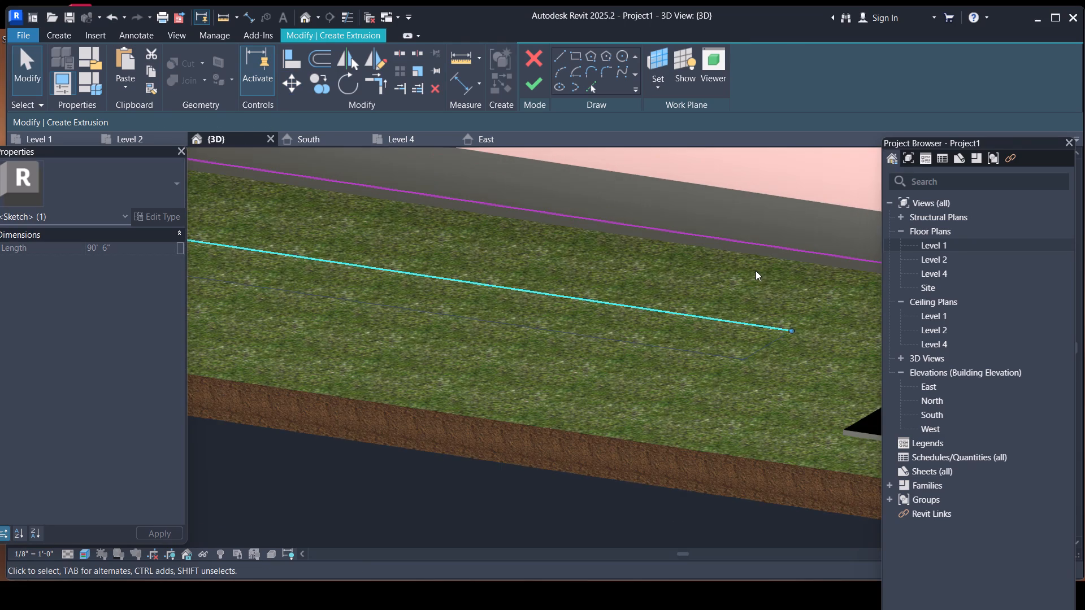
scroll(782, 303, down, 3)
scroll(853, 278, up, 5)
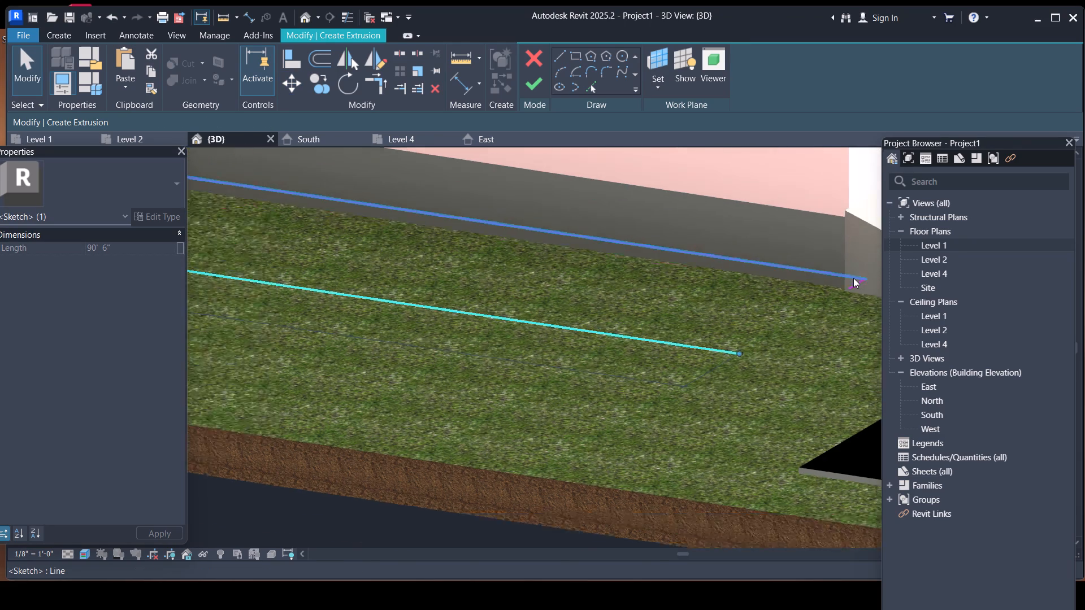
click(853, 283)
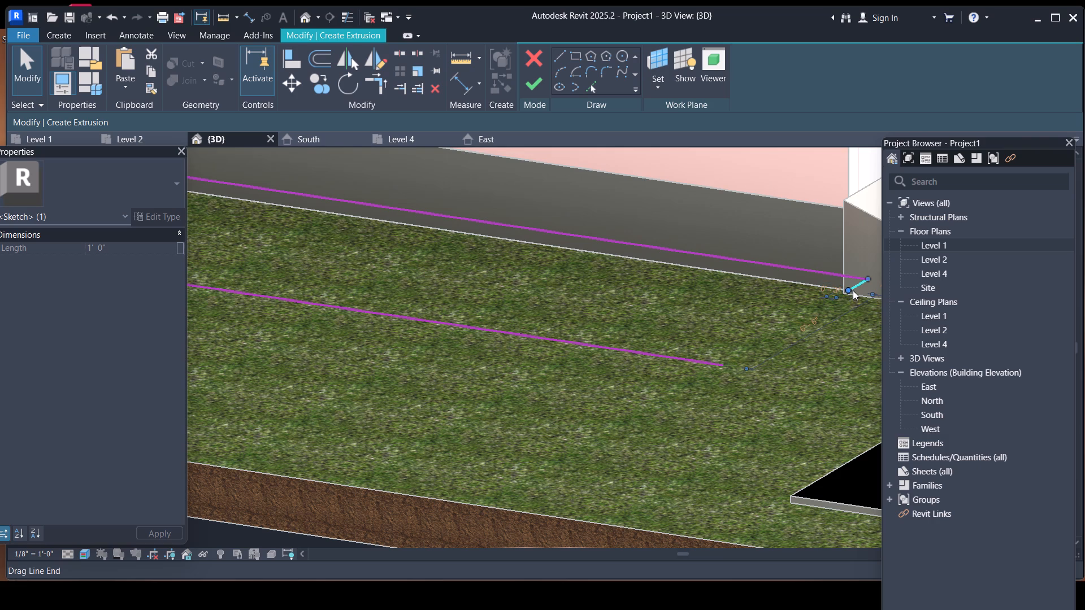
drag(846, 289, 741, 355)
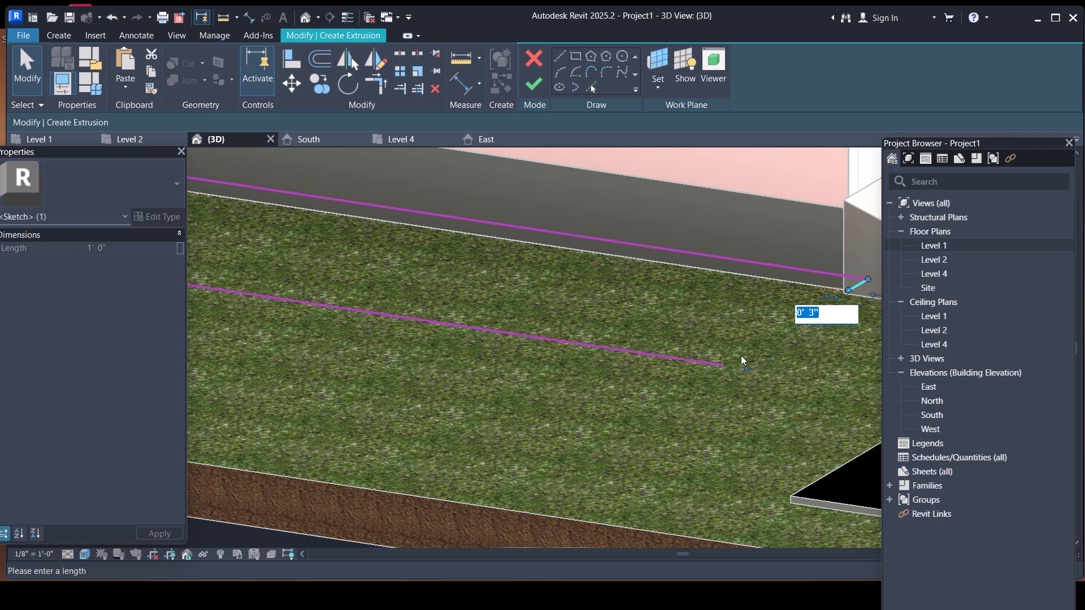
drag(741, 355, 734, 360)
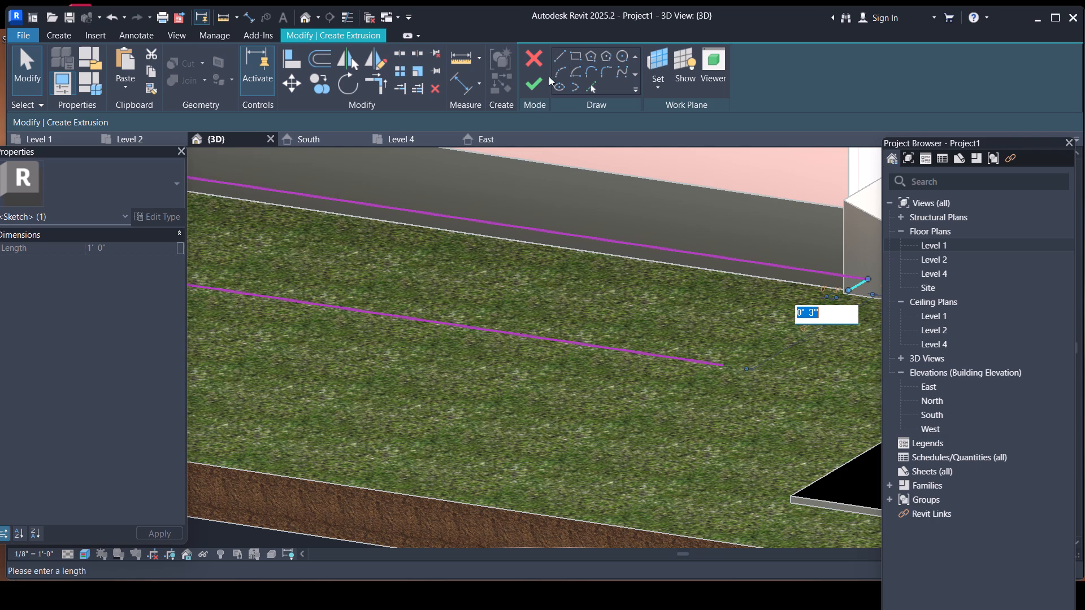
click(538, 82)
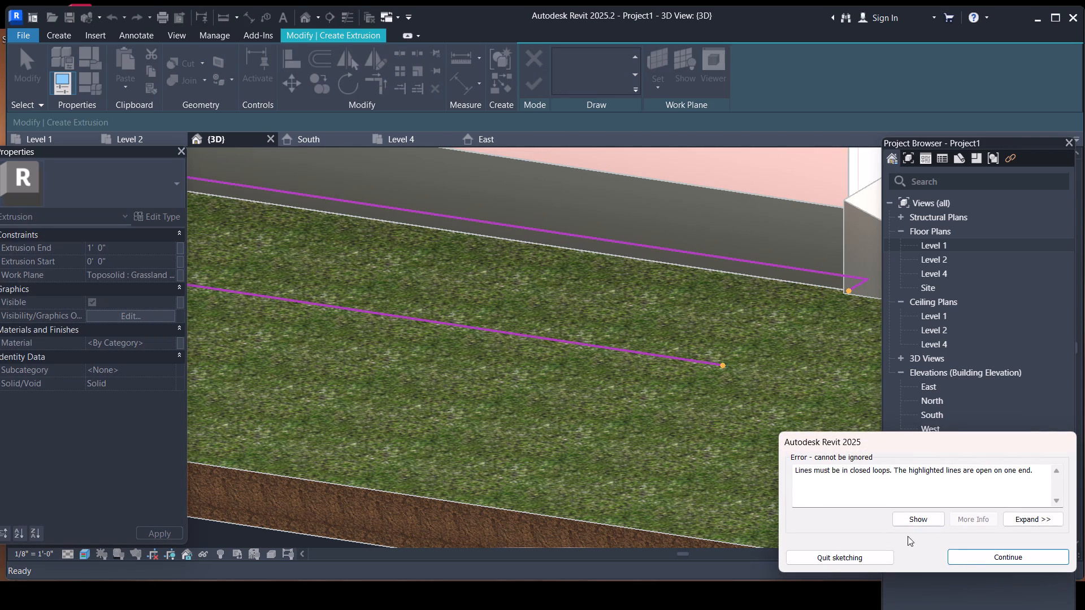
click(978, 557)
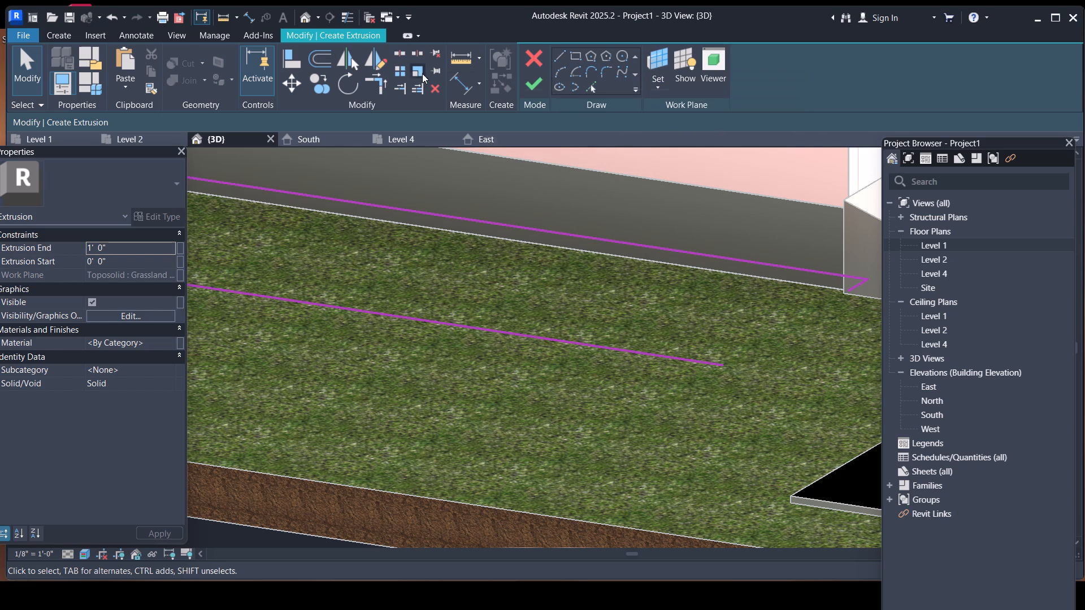
Extend the short line at the ramp and the outer long line to a corner, and try to finish the sketch.
click(382, 85)
click(713, 360)
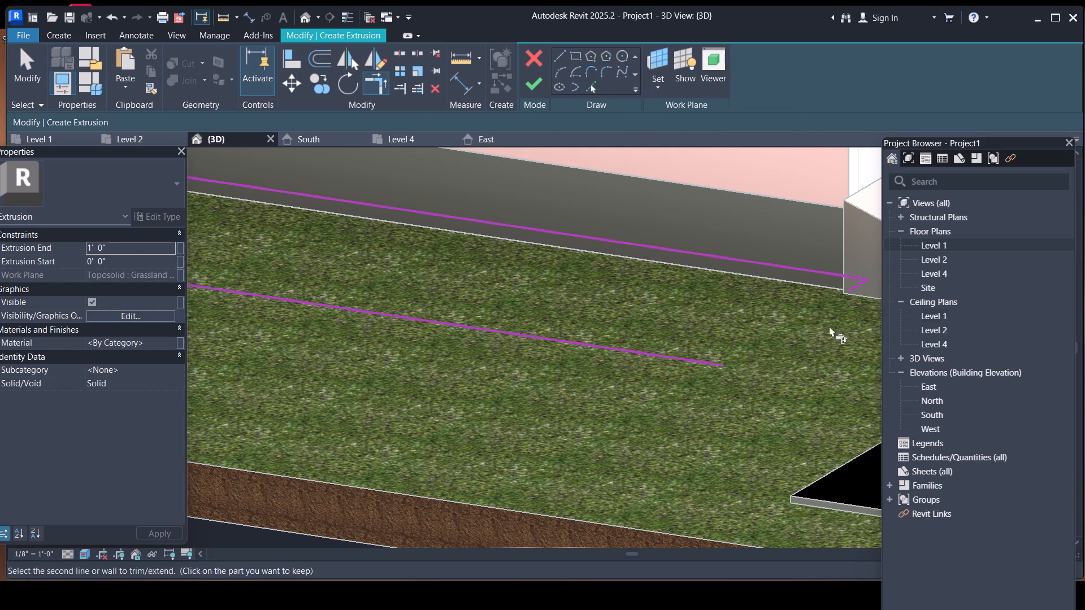
click(854, 289)
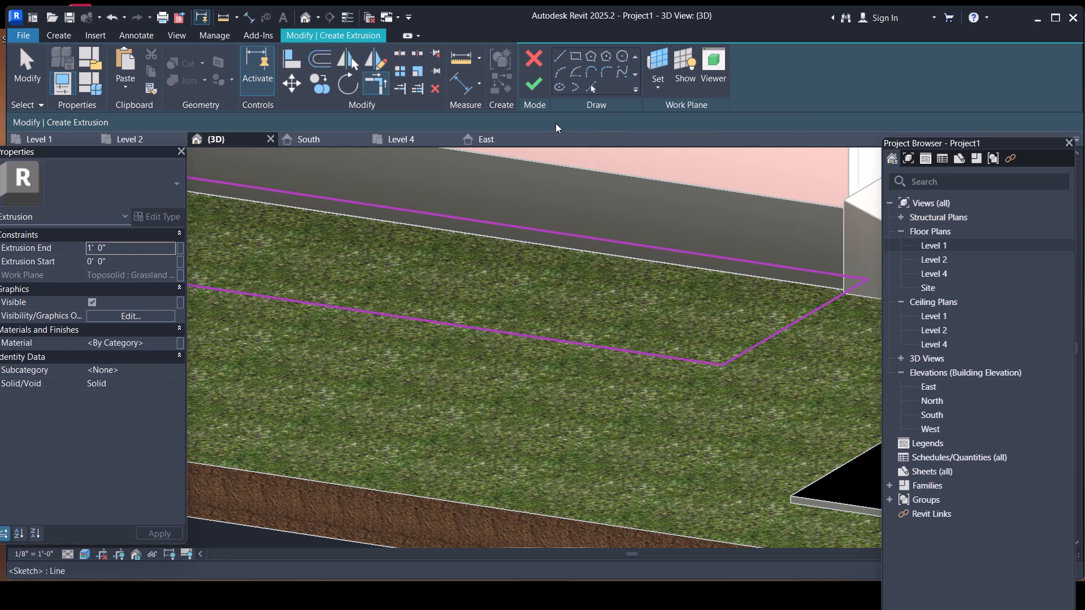
click(537, 79)
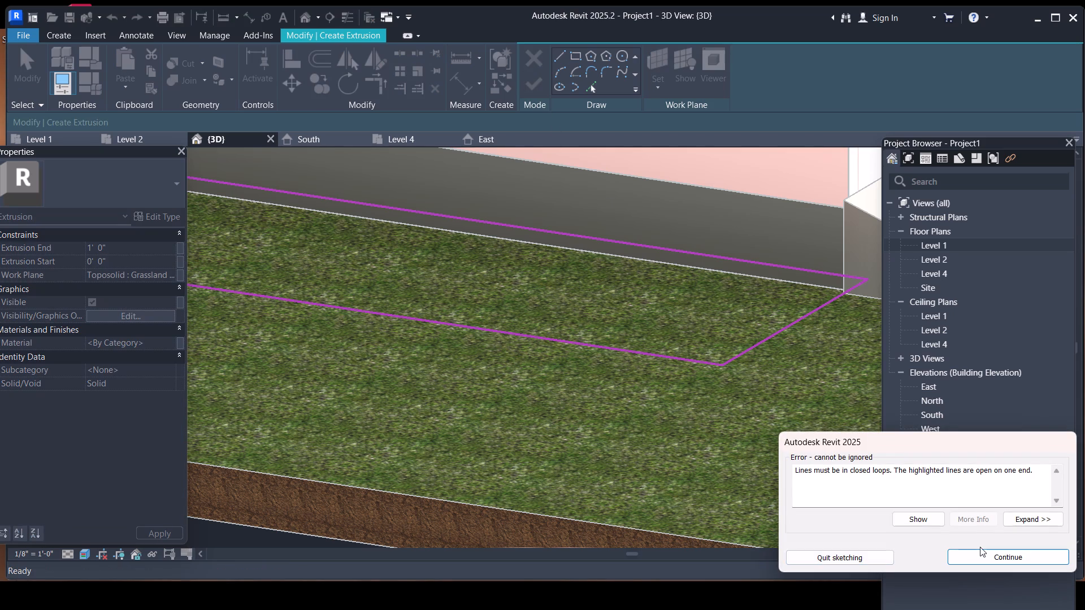
click(976, 558)
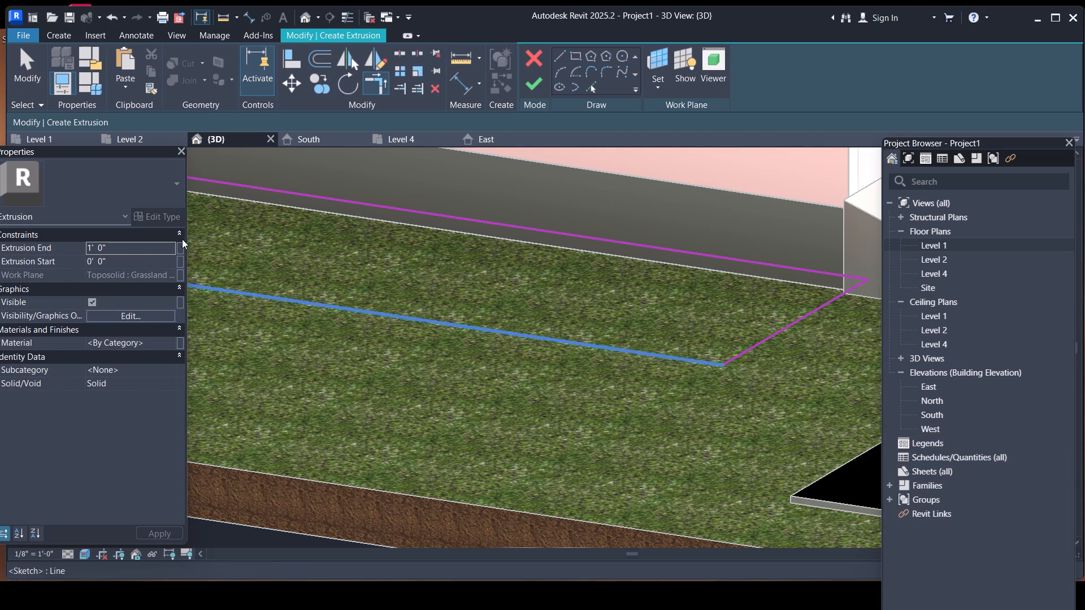
Set the extrusion end to 2'.
click(142, 248)
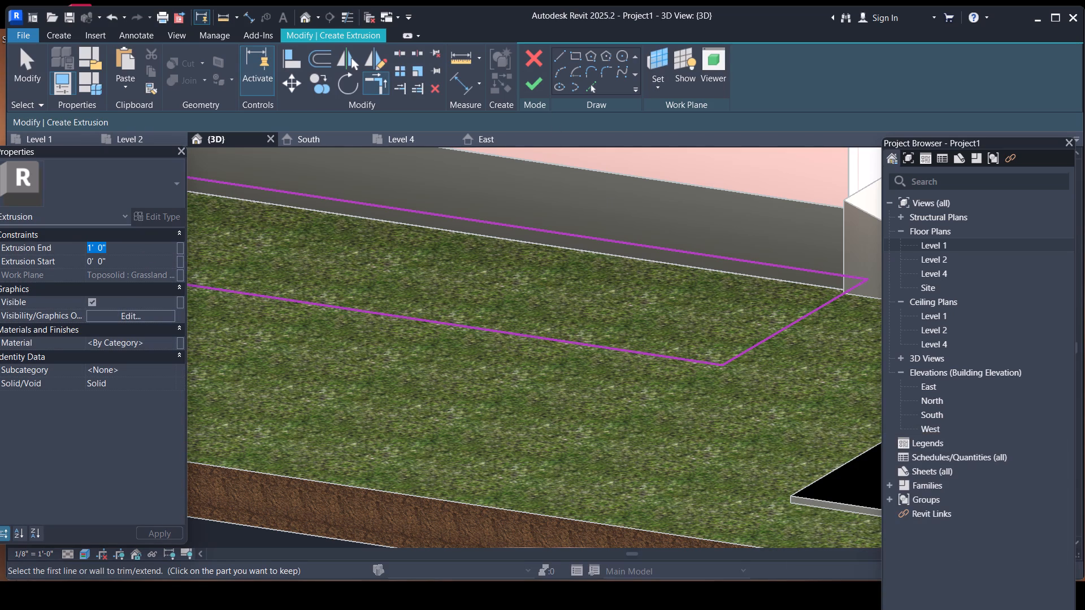
key(BackSpace)
text(2')
key(Return)
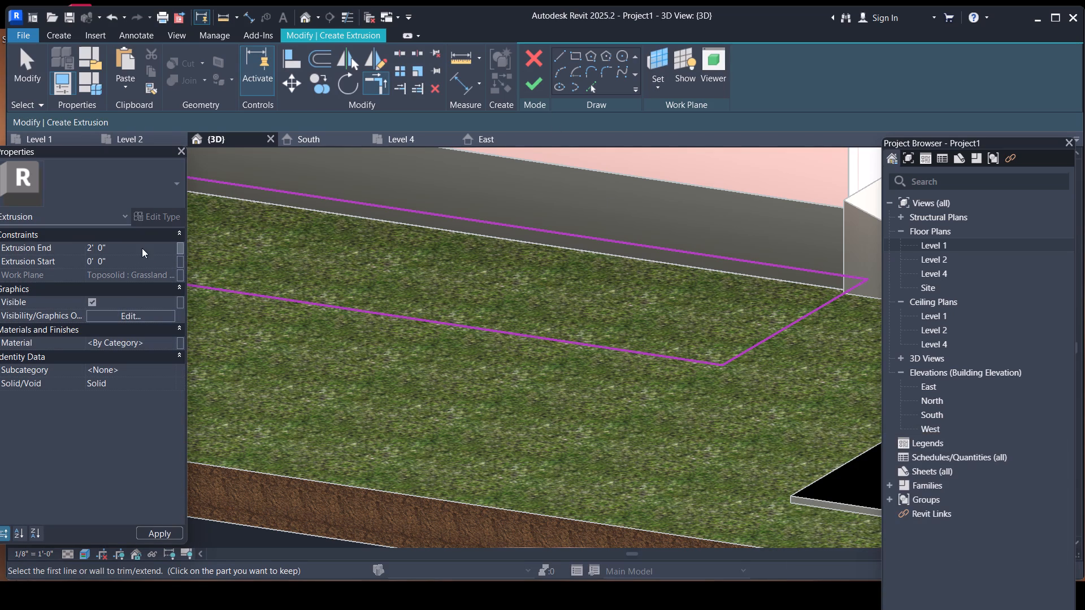
Close the extrusion sketch by extending the short end line near the trees and the outer long line to a corner, and finish the sketch.
click(536, 81)
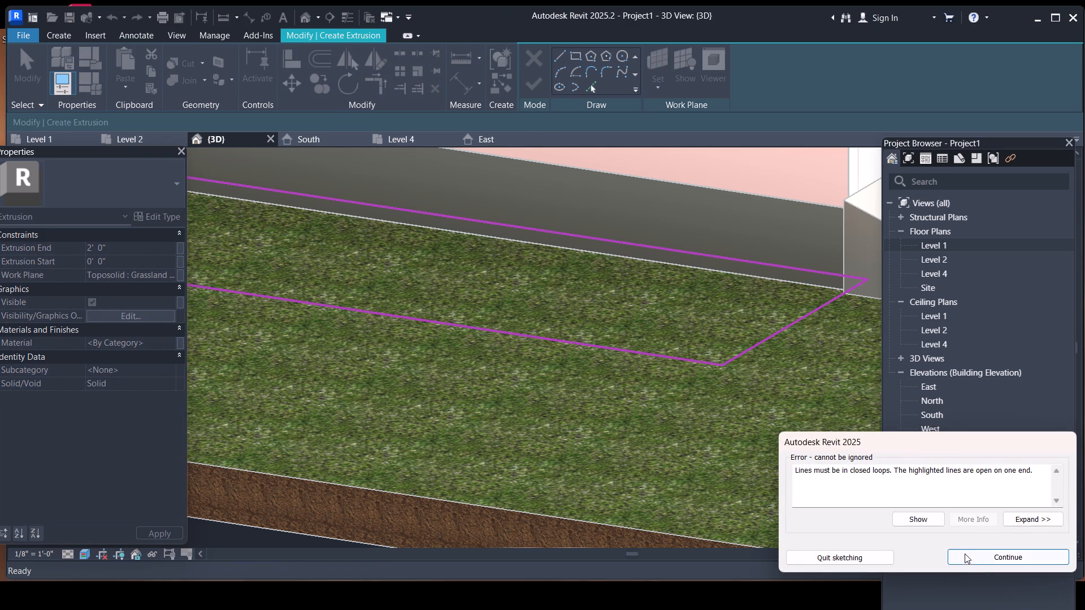
scroll(634, 285, down, 9)
scroll(634, 285, up, 1)
scroll(634, 285, down, 4)
middle_drag(490, 298, 876, 395)
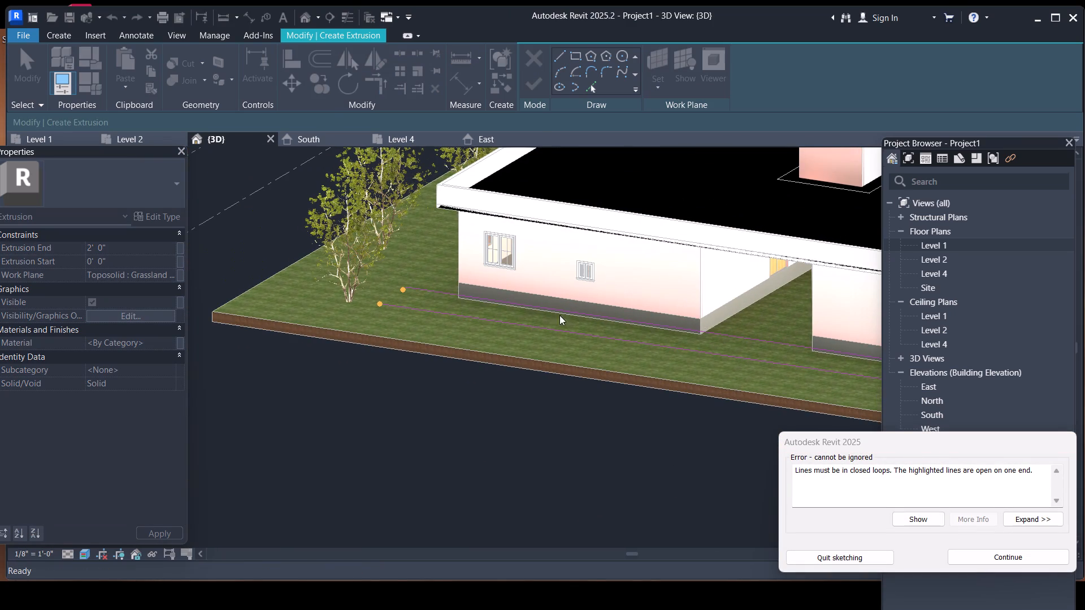
scroll(522, 72, up, 4)
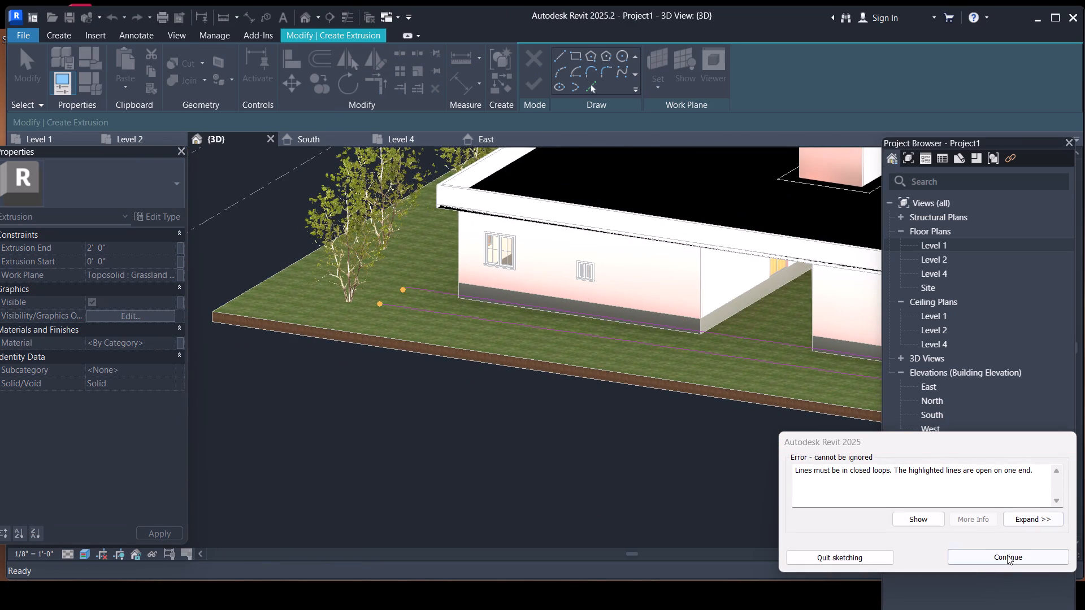
click(1007, 555)
click(380, 88)
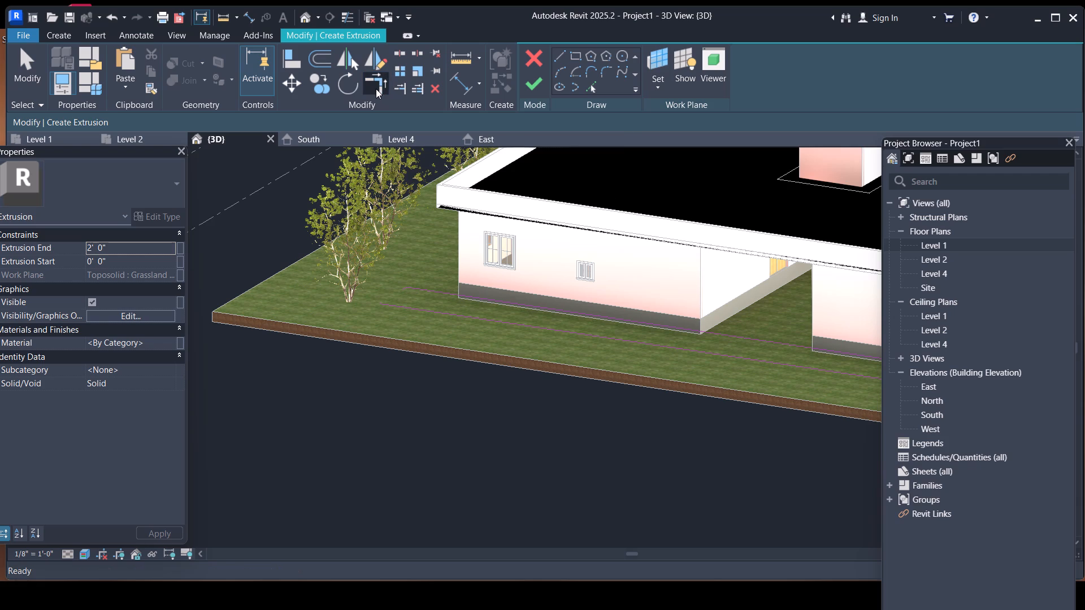
scroll(404, 249, up, 9)
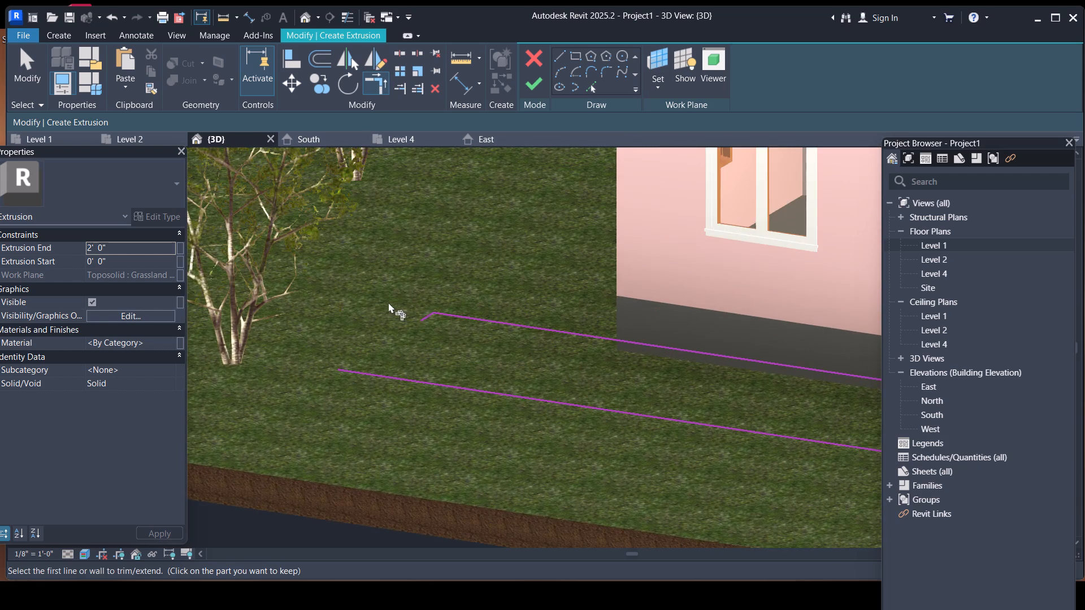
click(426, 321)
click(345, 365)
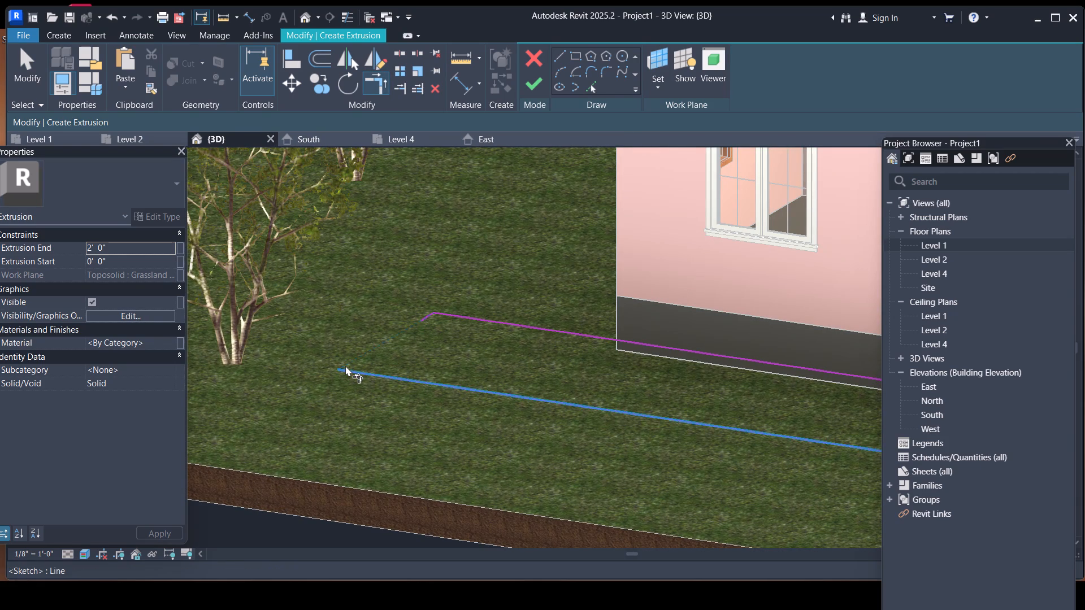
click(530, 84)
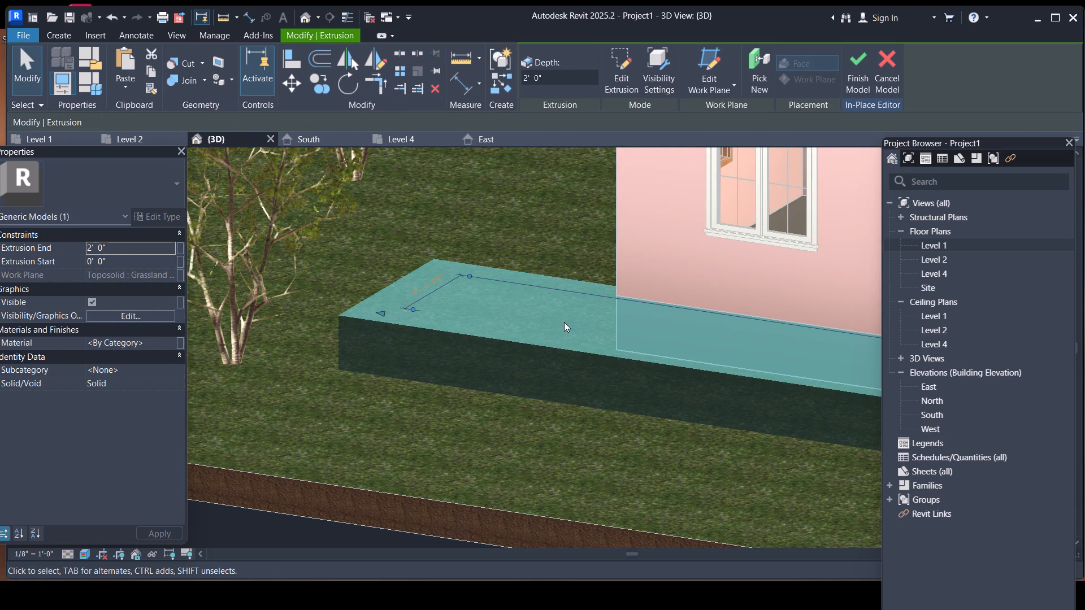
Set the extrusion end to 2" and finish the in-place model.
click(144, 249)
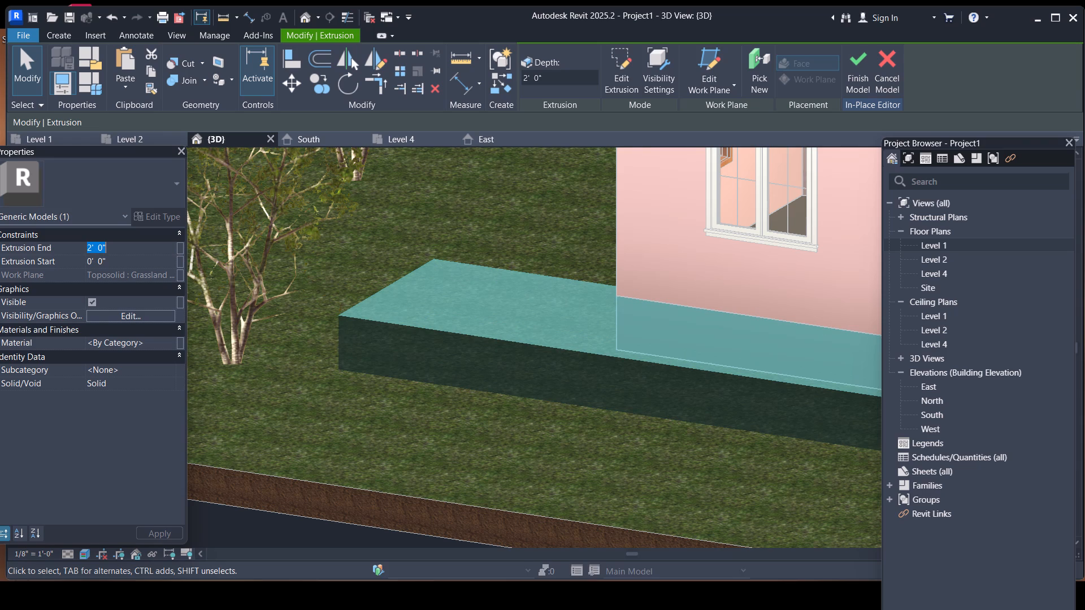
key(BackSpace)
text(2")
key(Return)
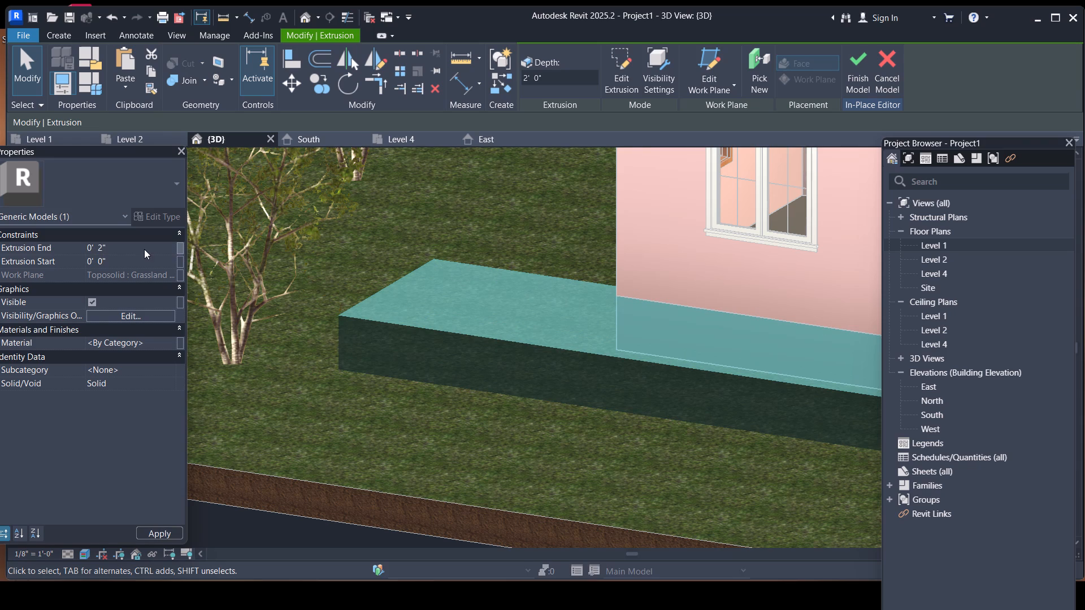
click(857, 76)
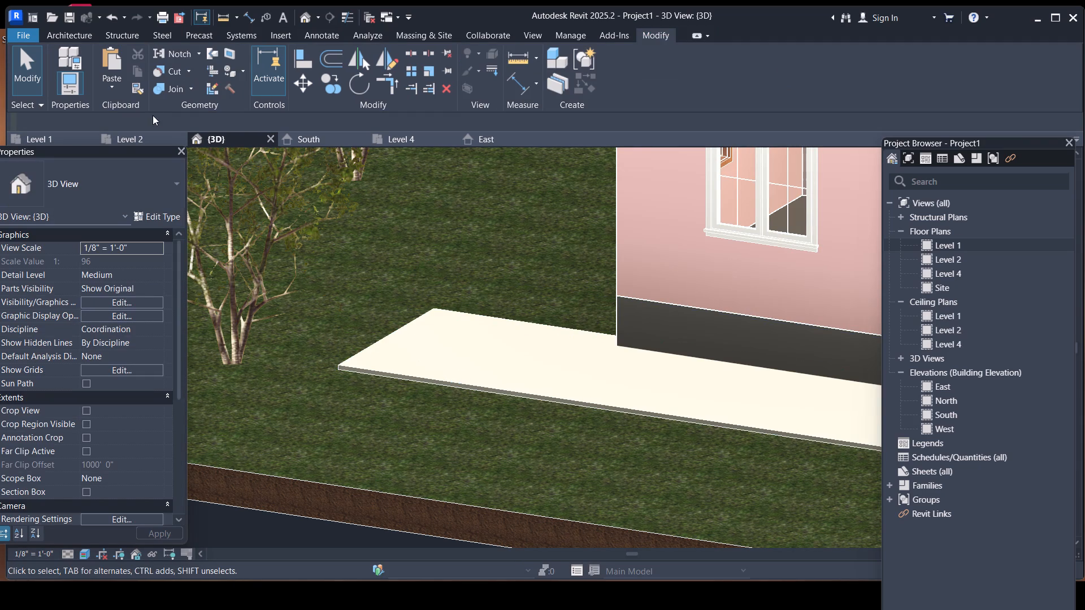
Reopen the thin strip beside the house for in-place editing, paint its top face with the SLAB material, and finish the model.
drag(426, 376, 426, 367)
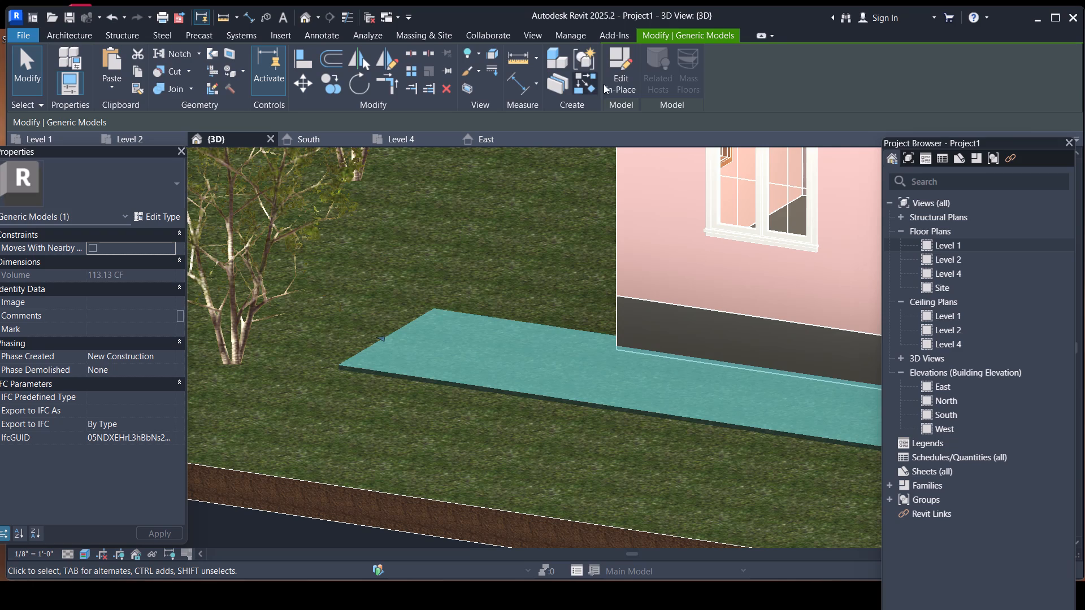
click(612, 91)
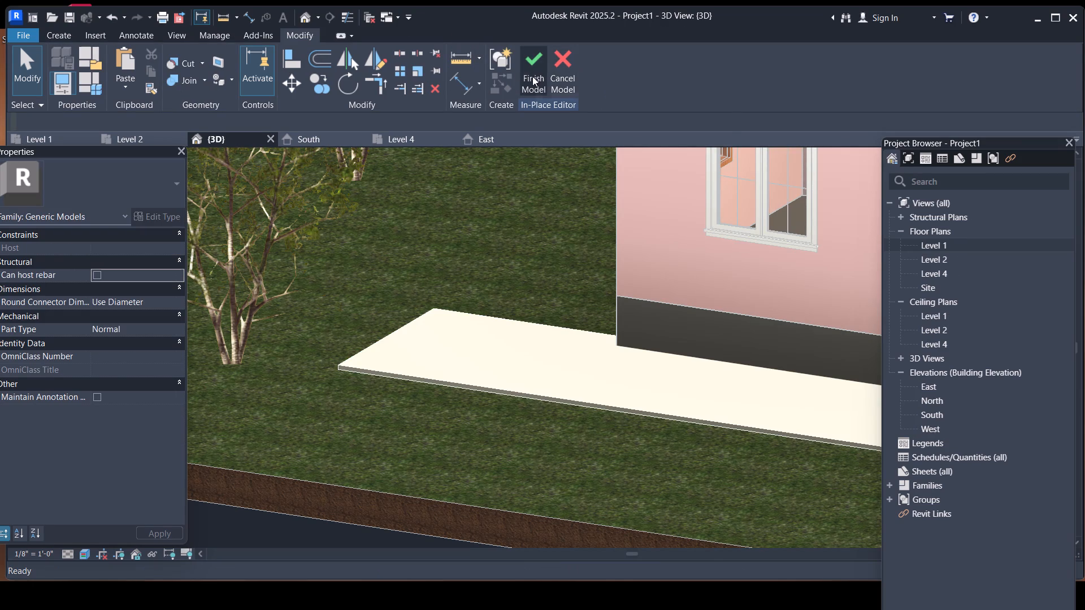
click(222, 77)
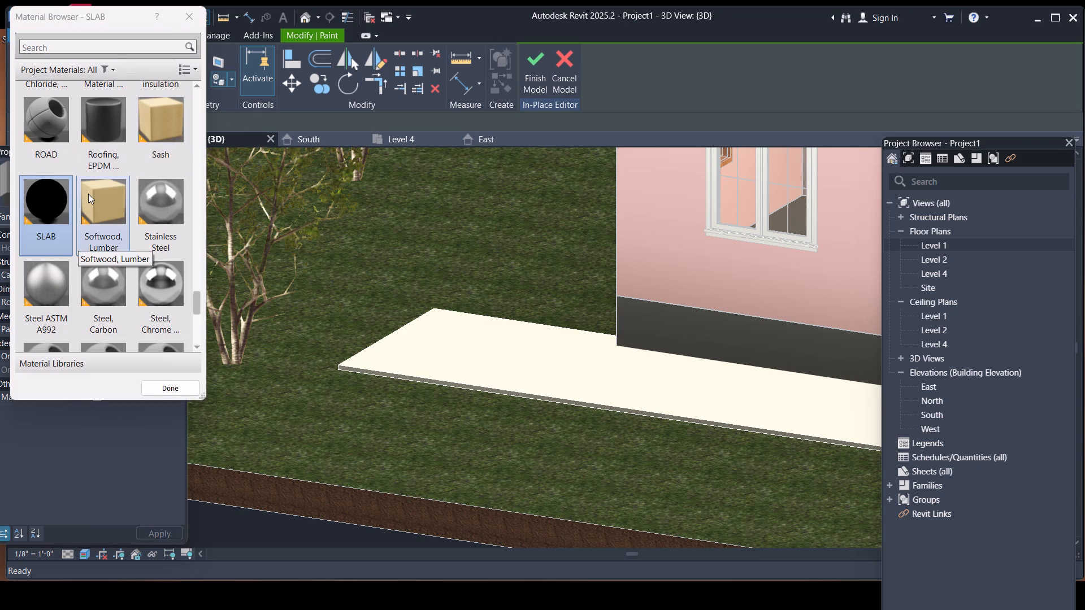
click(44, 205)
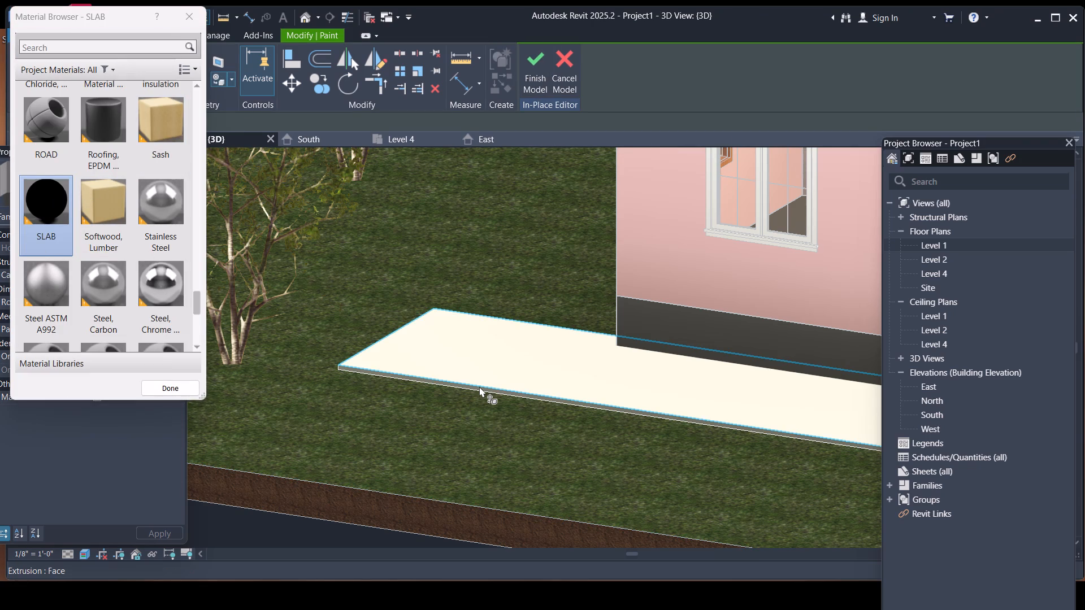
click(480, 386)
click(525, 51)
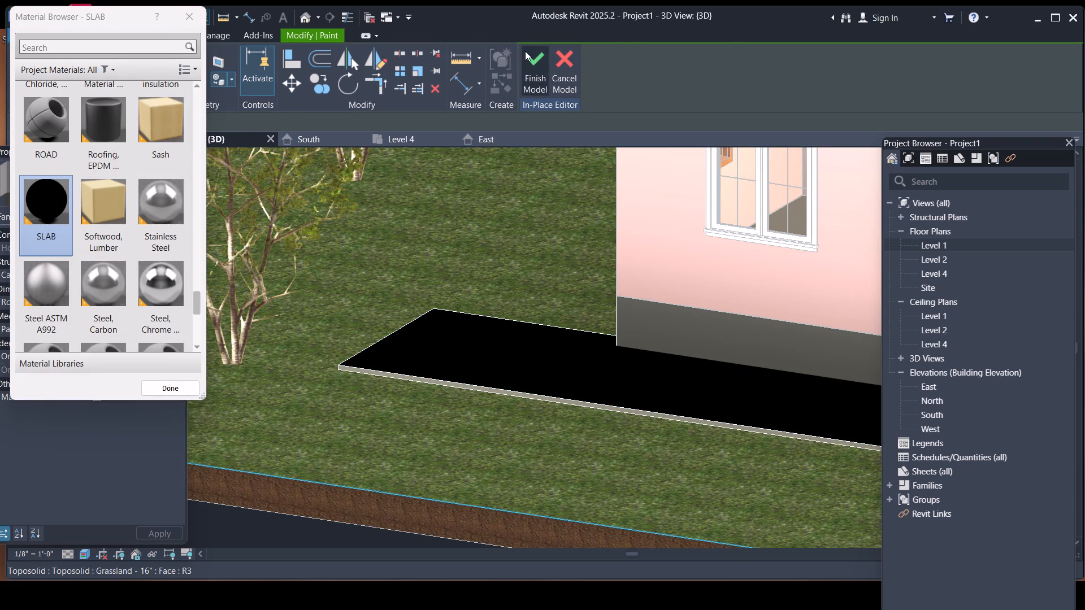
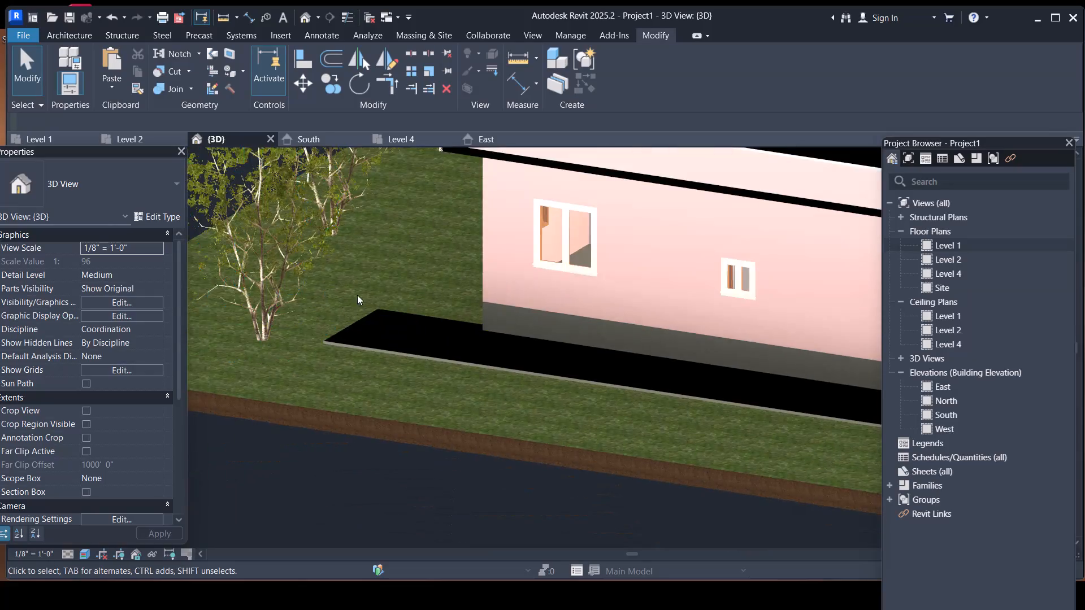
Widen the painted strip along the house's front with the recessed entrance by stretching its outer edge almost to the terrain edge.
scroll(693, 335, up, 4)
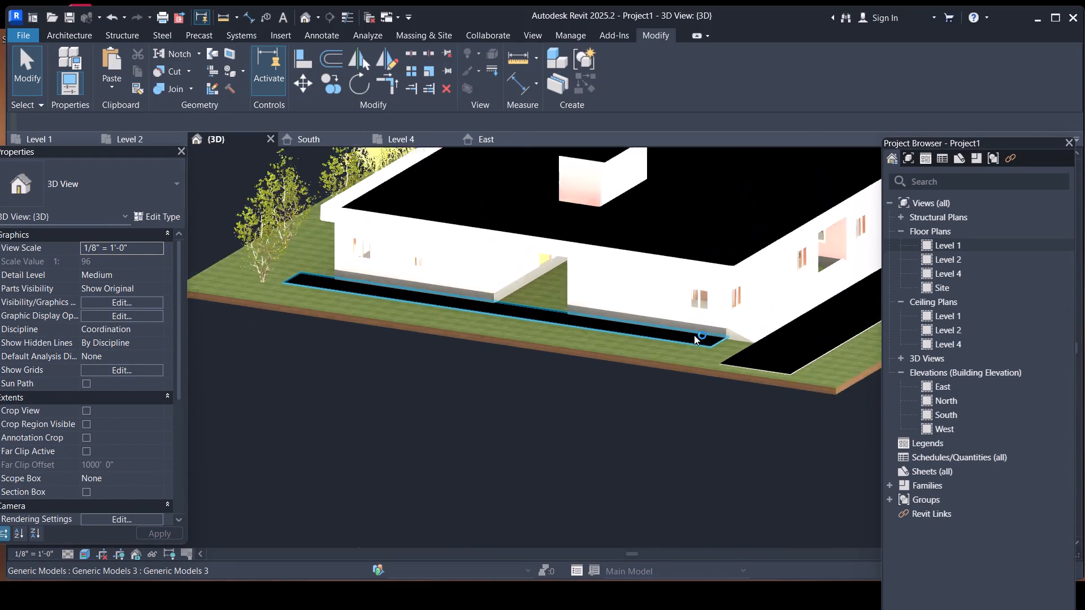
click(700, 341)
scroll(453, 309, up, 3)
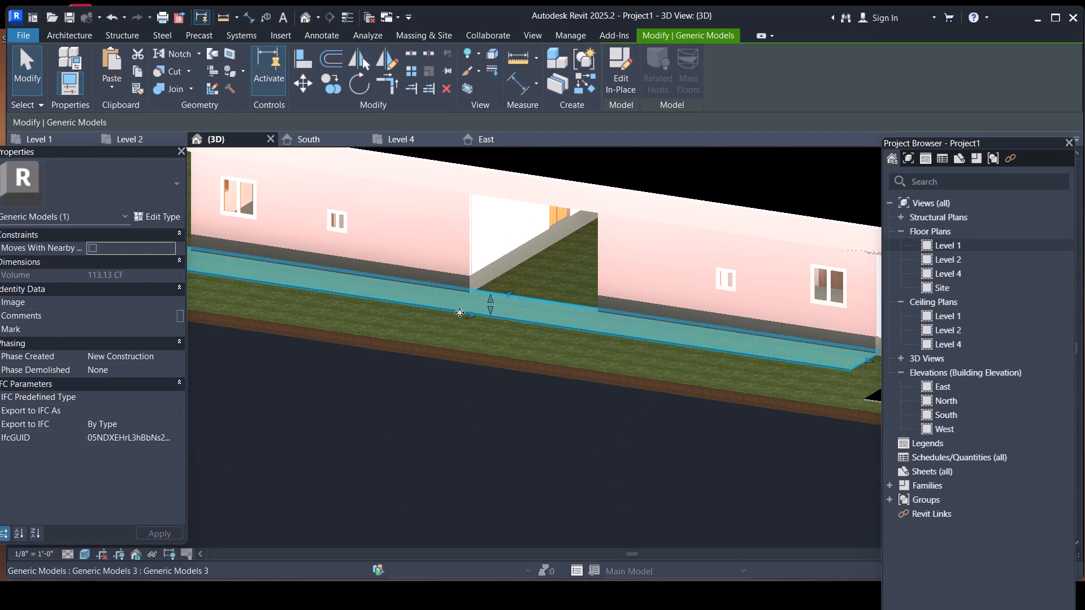
drag(468, 315, 452, 330)
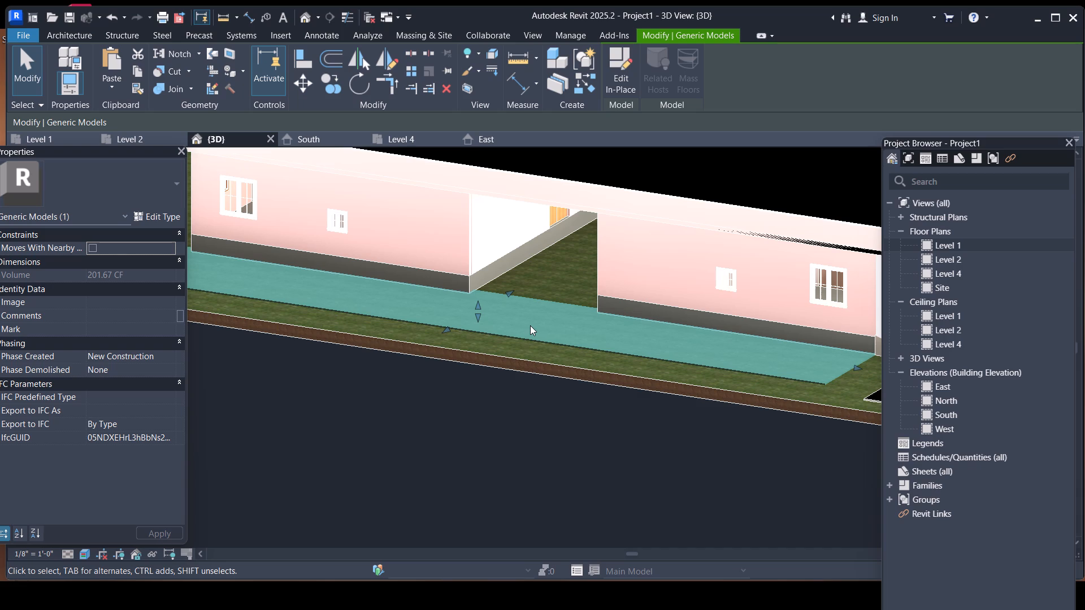
scroll(526, 333, down, 1)
drag(455, 329, 441, 341)
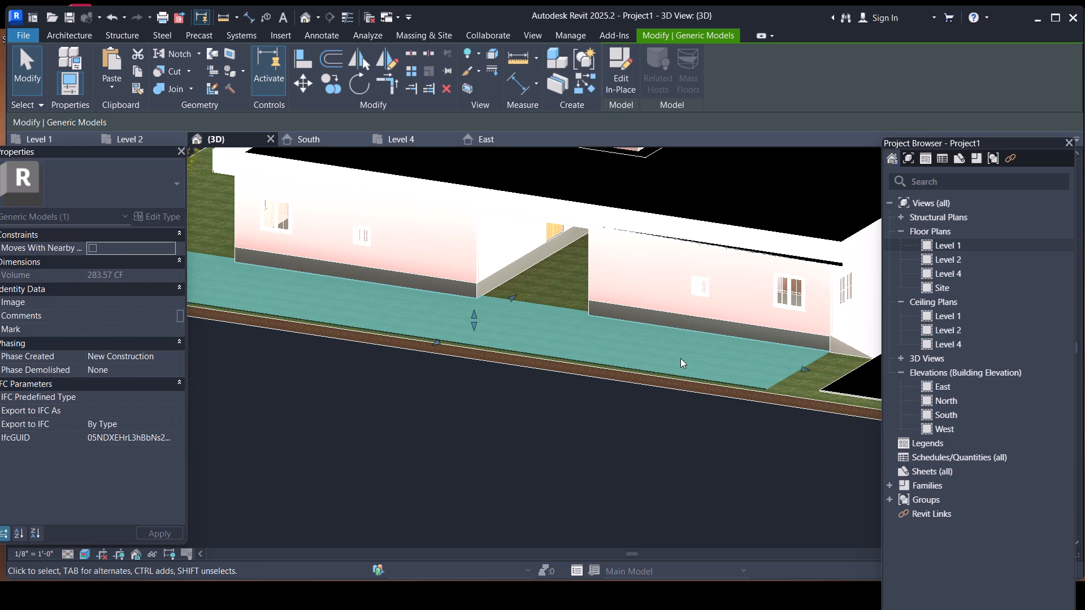
Extend the same strip's end past the house corner so it spans the full width of the adjoining side strip.
middle_drag(680, 358, 447, 312)
drag(571, 323, 736, 350)
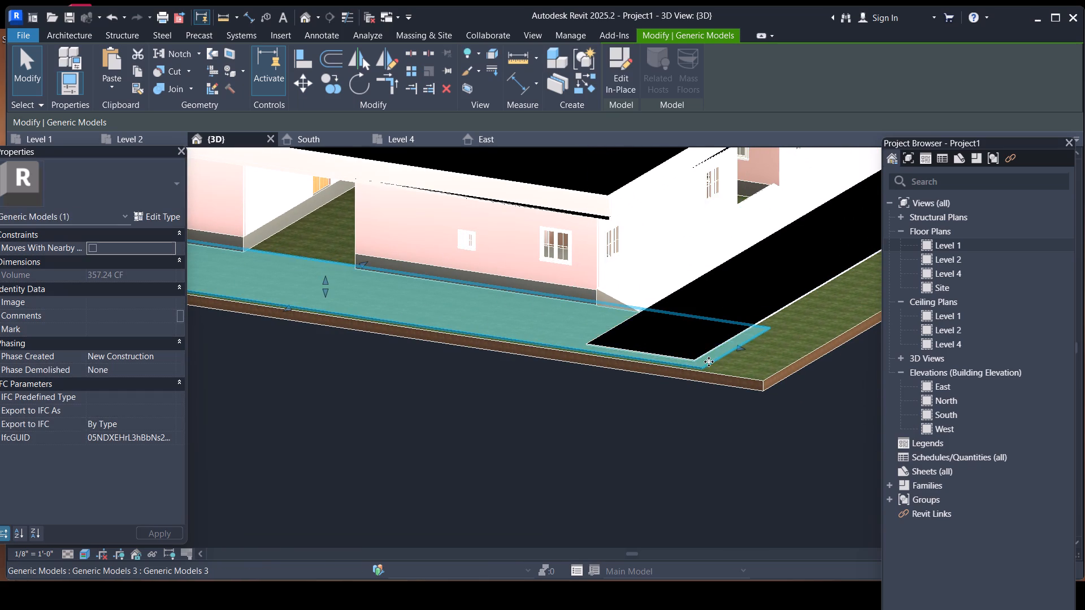
scroll(662, 364, up, 4)
key(Escape)
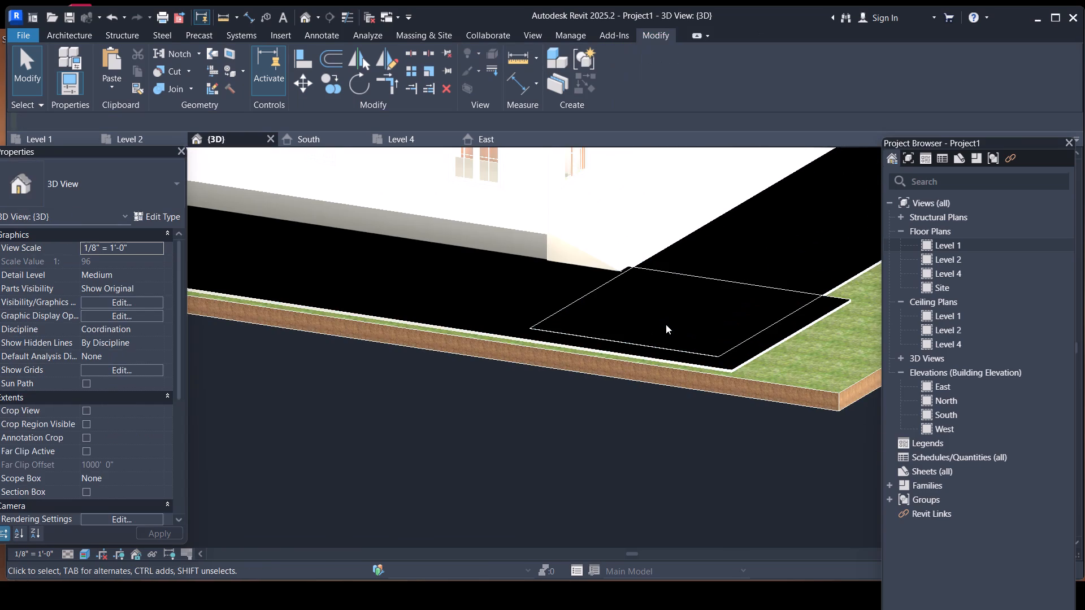
Stretch the front strip's corner end farther outward, beyond the side strip and towards the terrain corner.
scroll(713, 302, down, 3)
scroll(667, 371, down, 7)
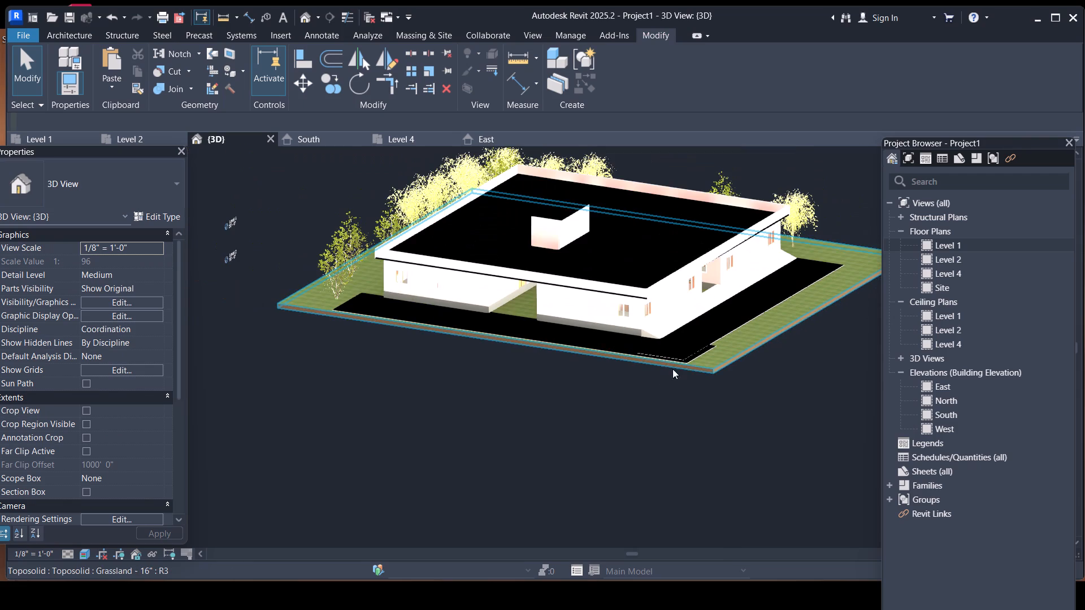
scroll(695, 359, up, 4)
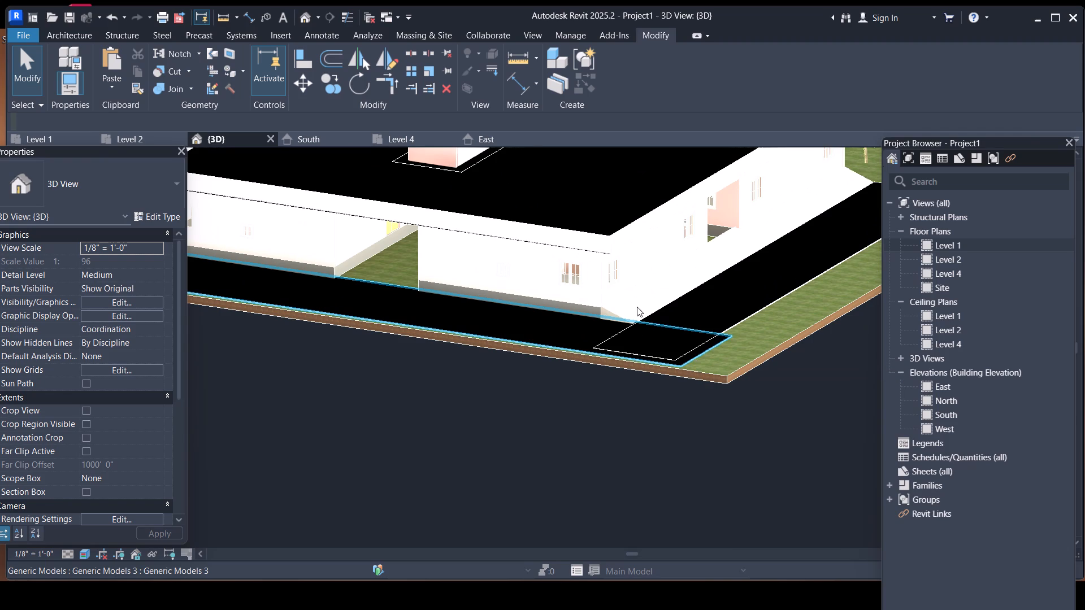
key(Escape)
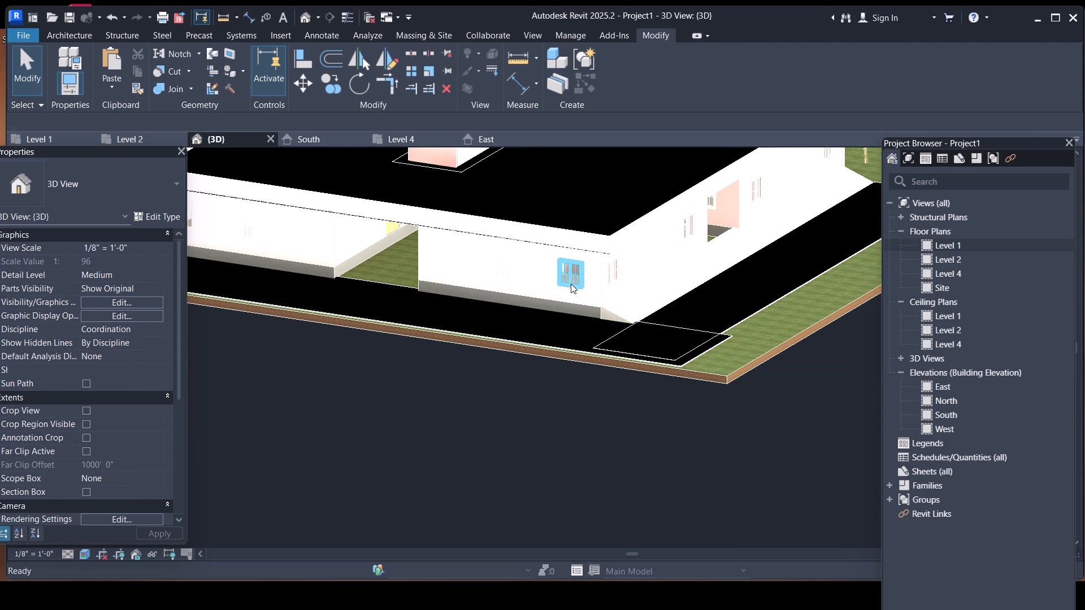
scroll(707, 384, up, 2)
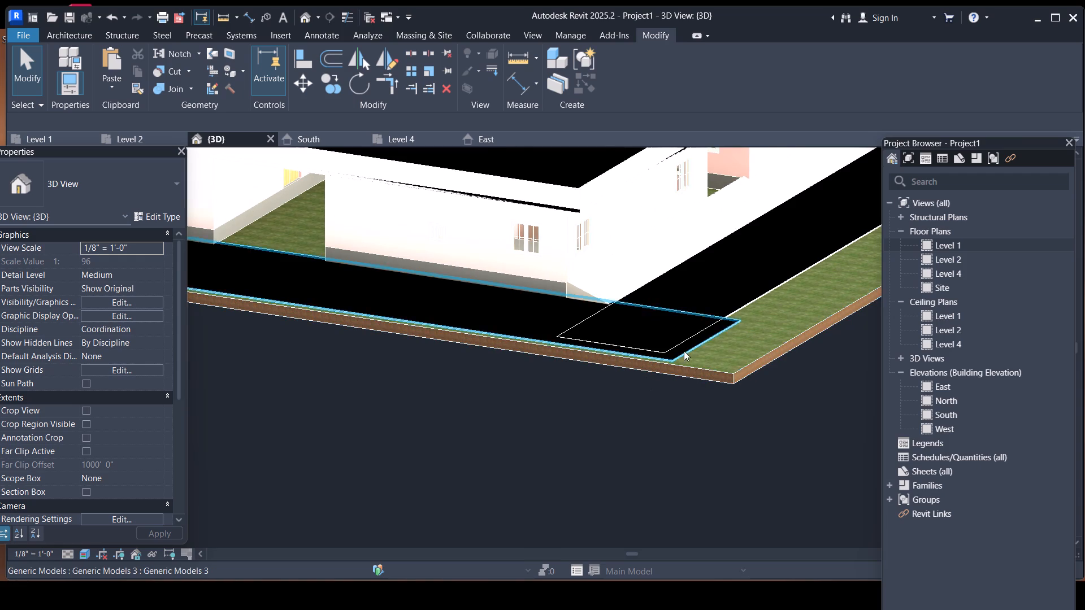
scroll(684, 348, up, 1)
scroll(662, 325, down, 10)
scroll(662, 297, up, 2)
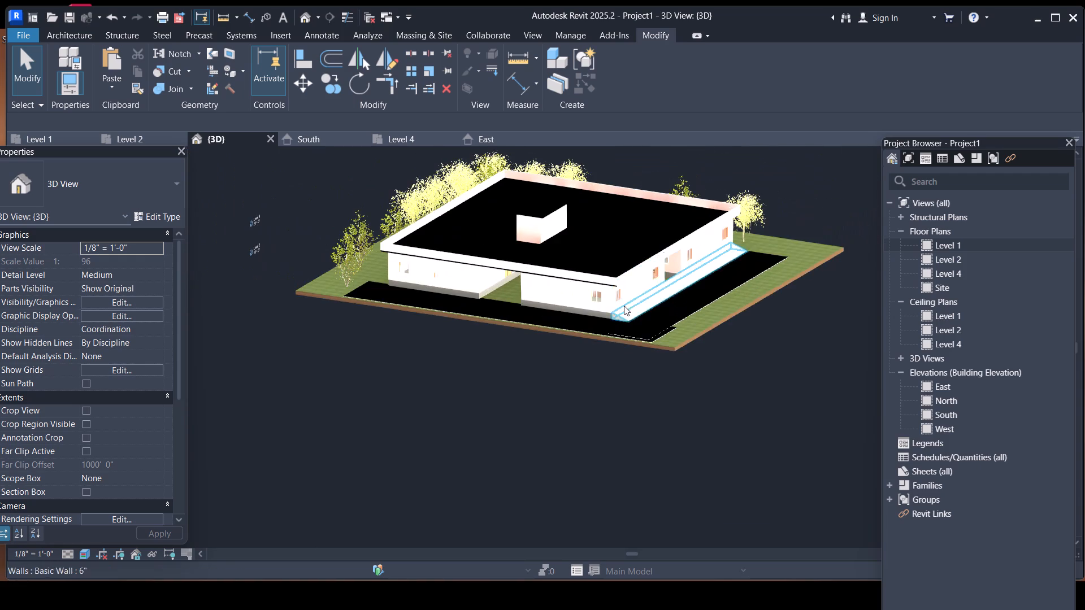
scroll(624, 306, up, 7)
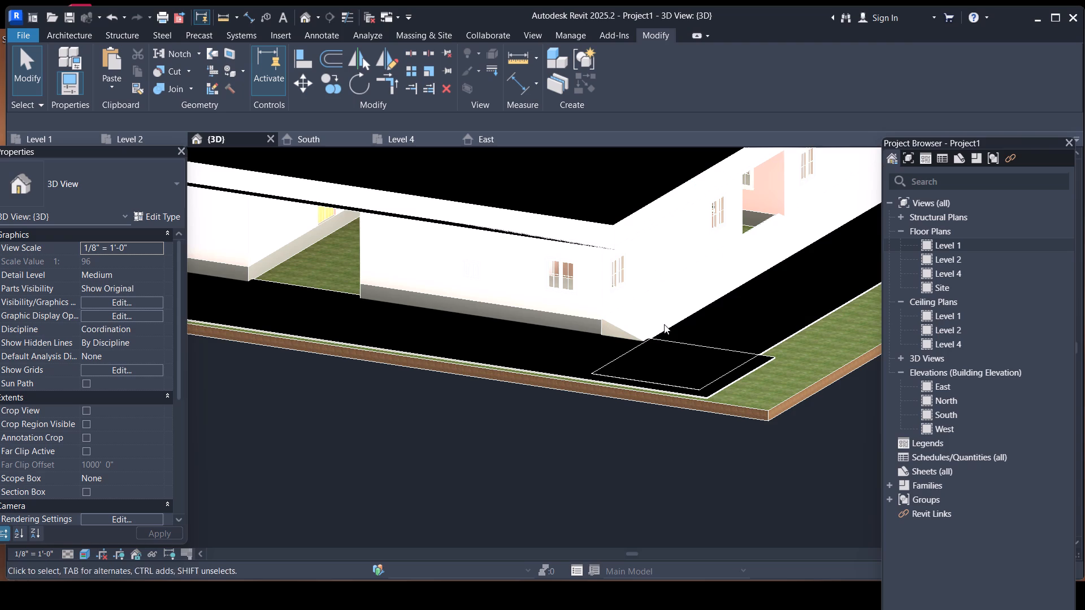
click(741, 377)
drag(744, 378, 759, 385)
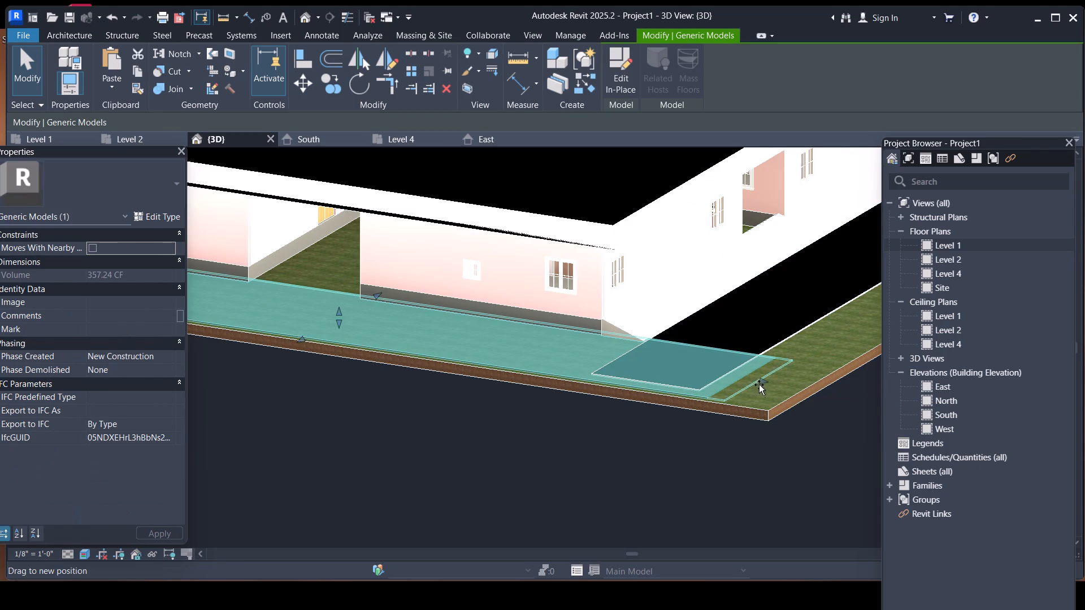
drag(759, 385, 772, 394)
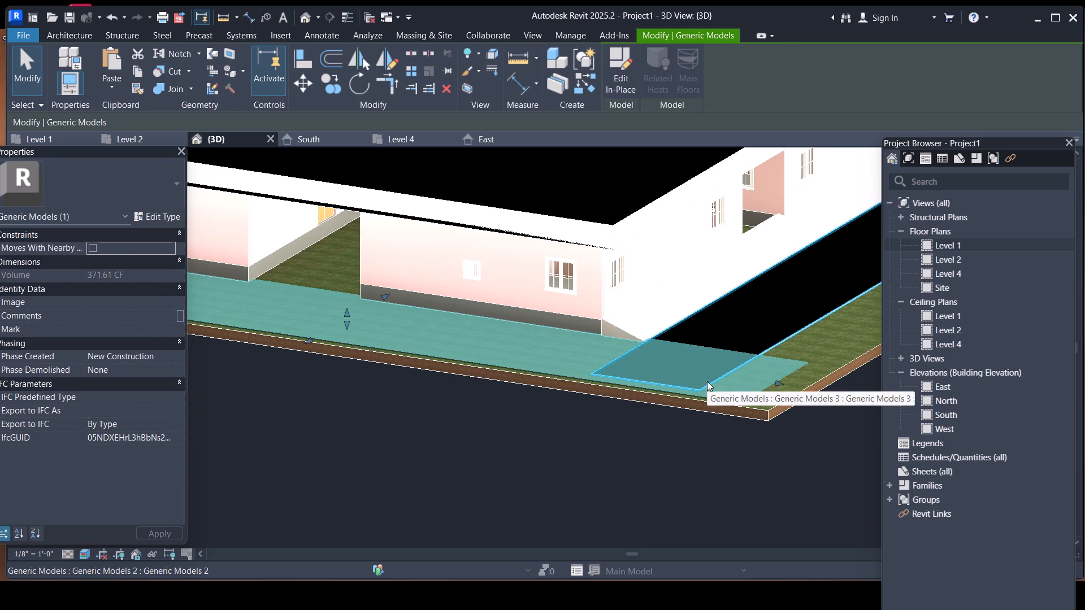
key(Escape)
Select the side strip beside the ramp and stretch its short end outward to the front strip's outer edge.
scroll(676, 354, down, 7)
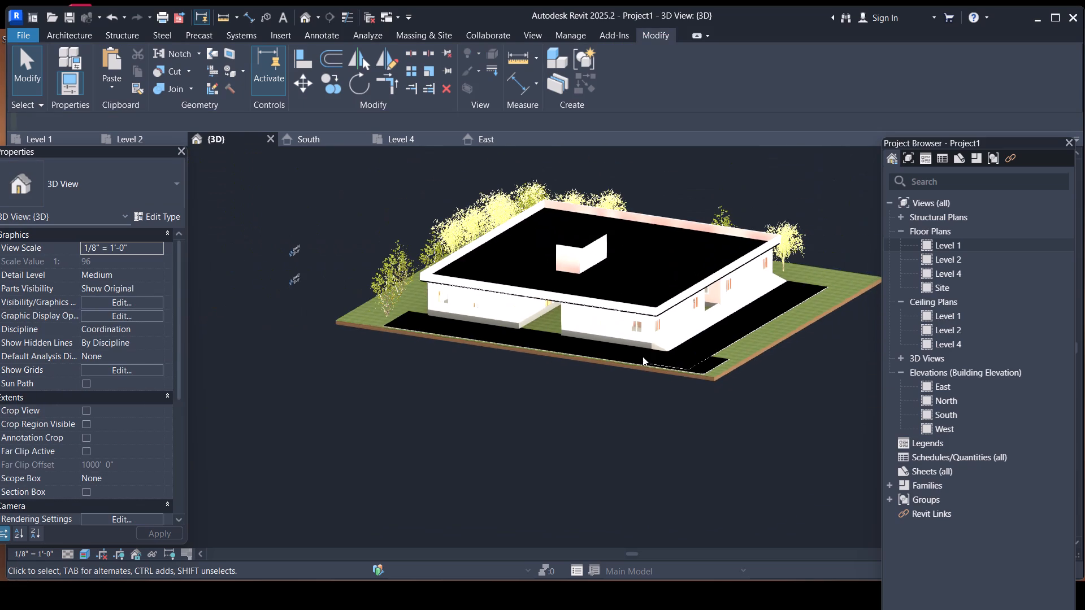
scroll(578, 253, up, 7)
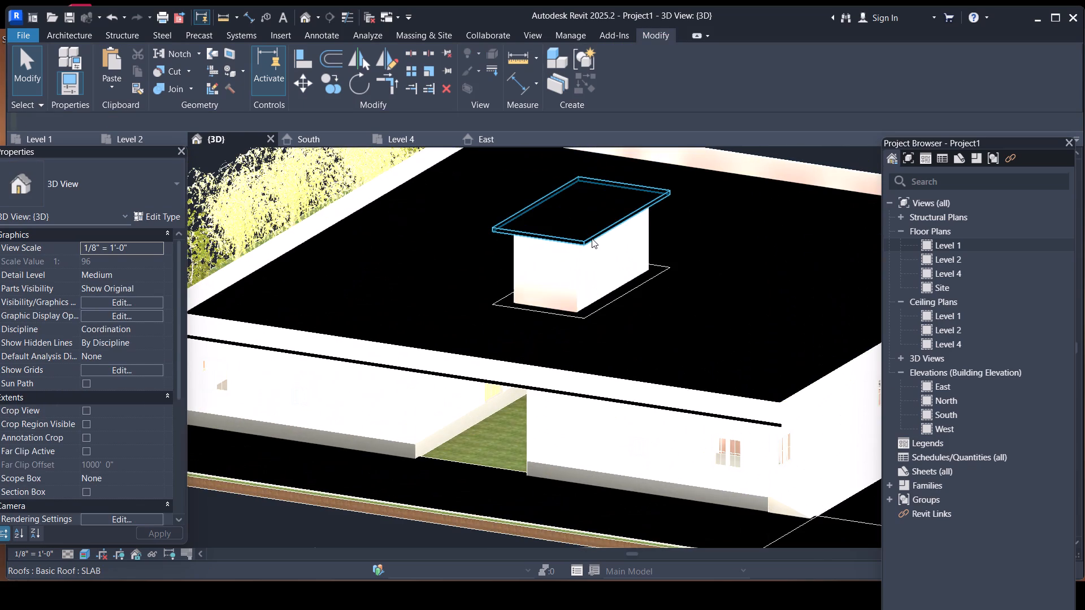
scroll(527, 255, down, 3)
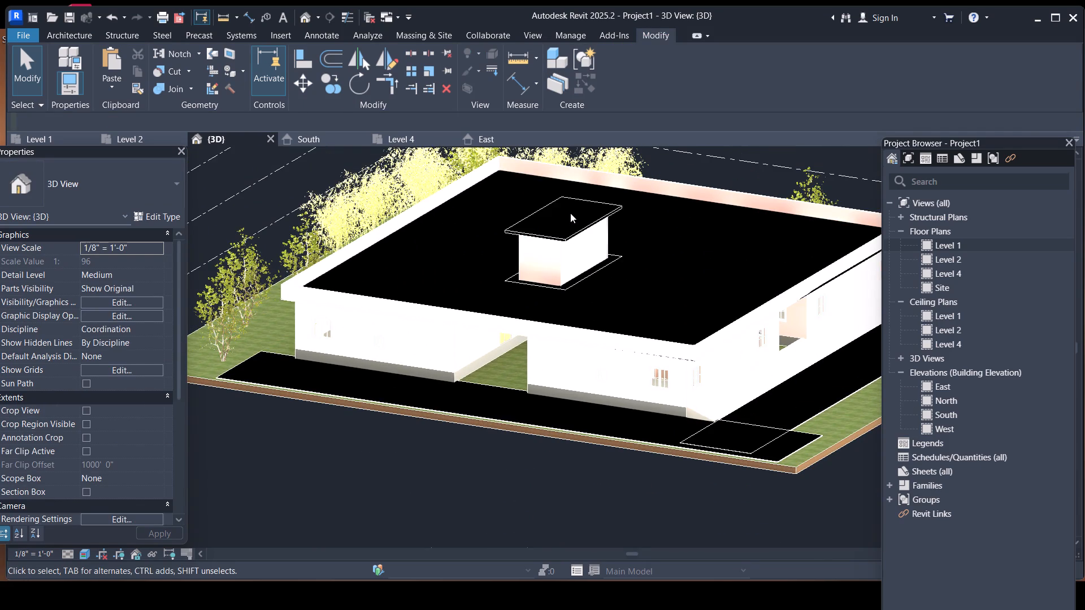
scroll(574, 215, up, 2)
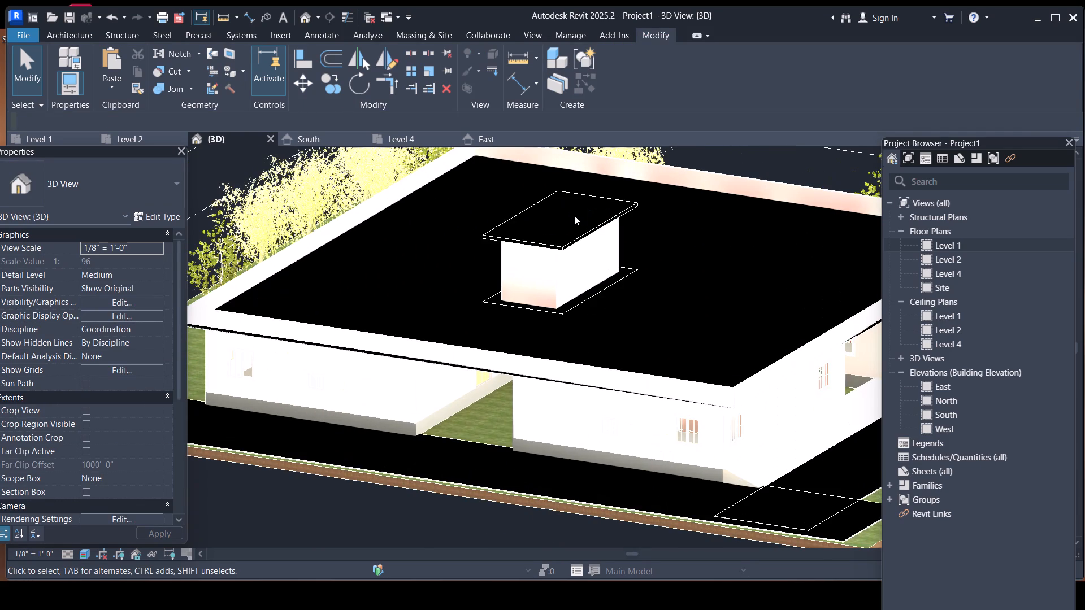
scroll(533, 245, down, 4)
middle_drag(652, 287, 615, 329)
scroll(620, 321, down, 1)
scroll(579, 354, up, 3)
middle_drag(674, 317, 717, 285)
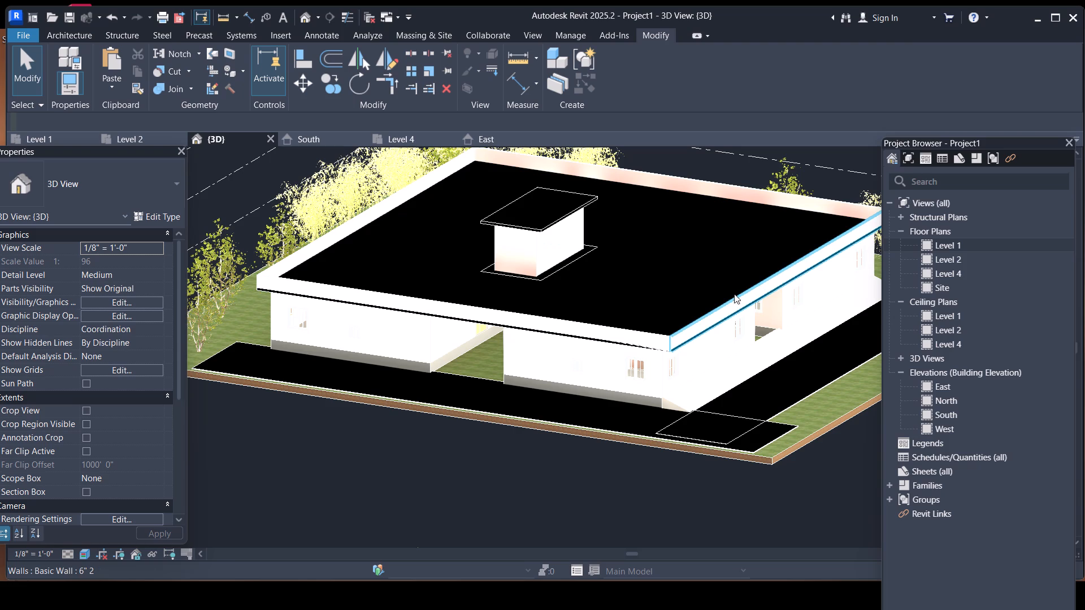
click(713, 439)
scroll(702, 446, up, 6)
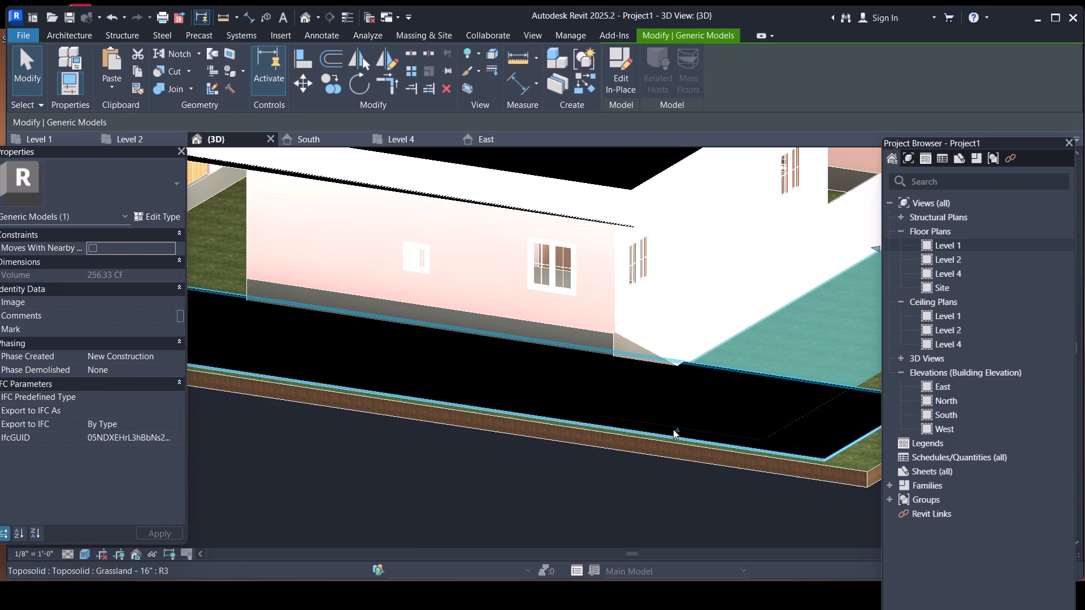
drag(673, 429, 661, 437)
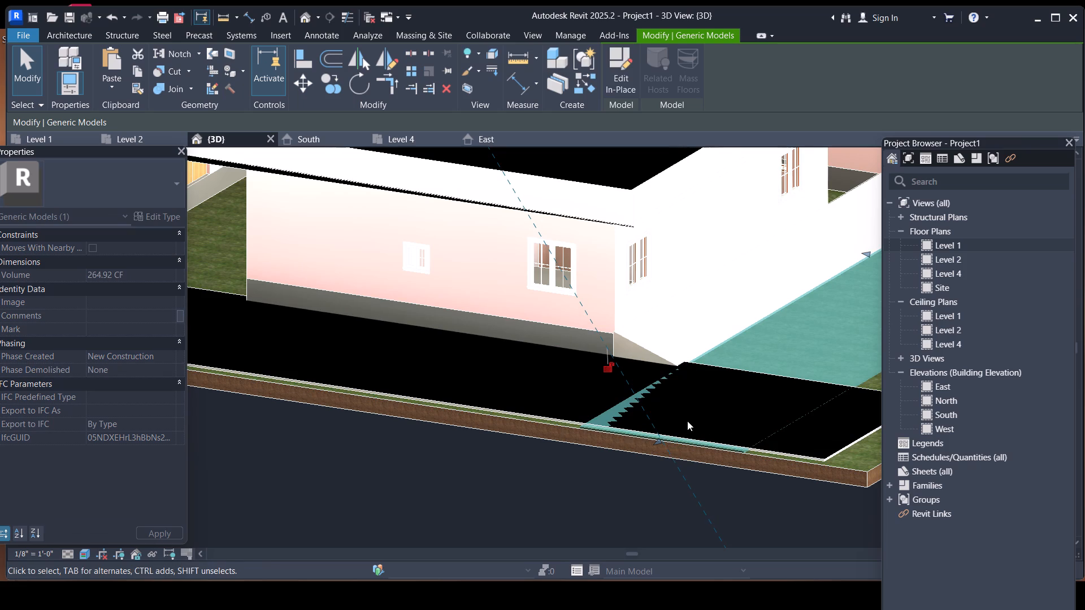
key(Escape)
Examine the house from several sides, checking the overlapping ground strips, the ramp and the rooftop room.
scroll(700, 406, down, 1)
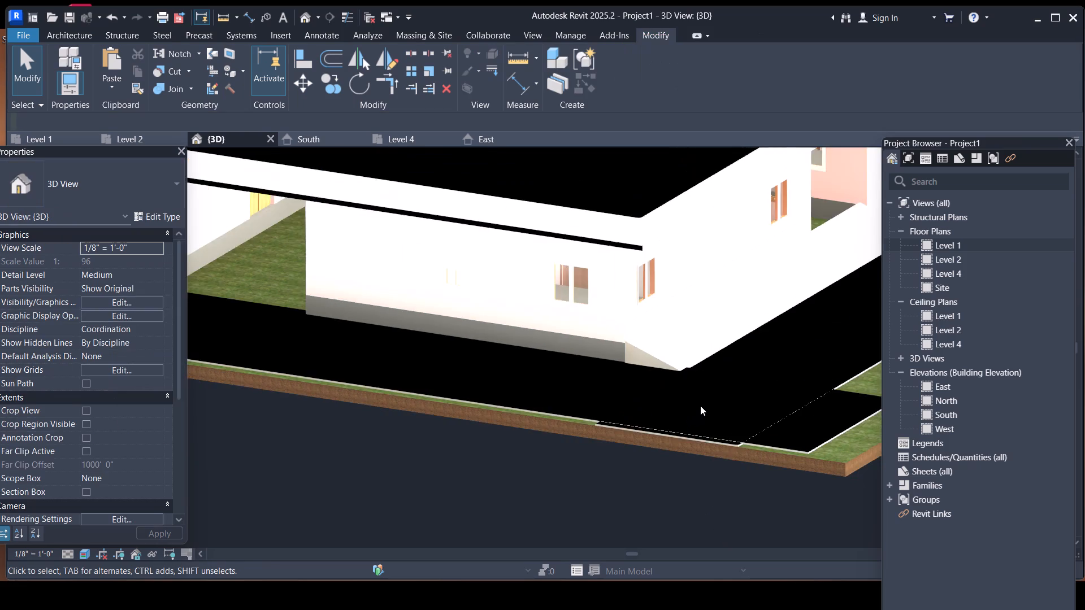
scroll(700, 406, down, 3)
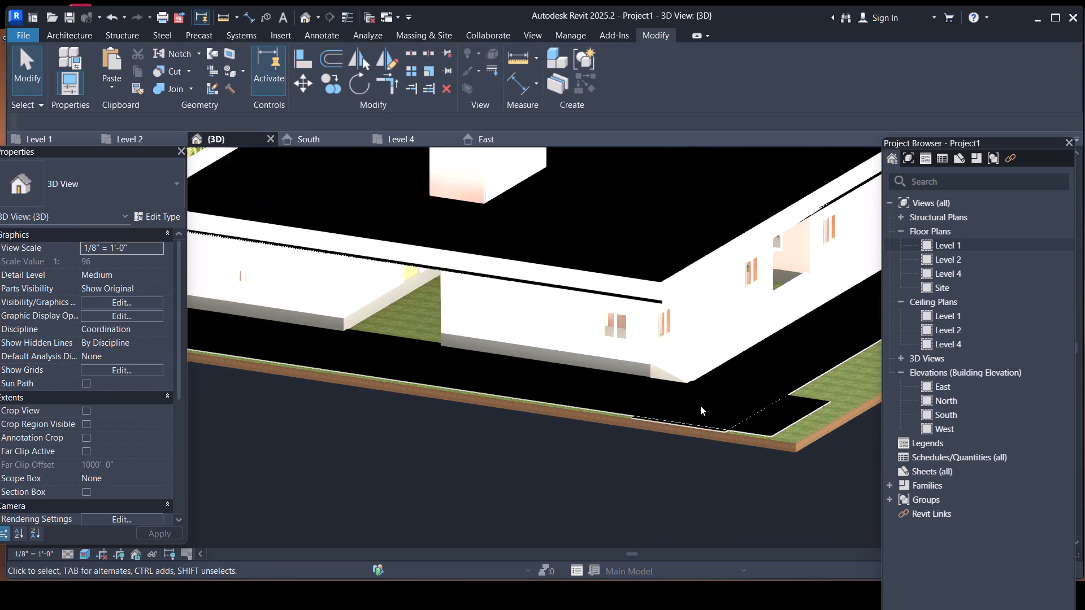
scroll(700, 406, down, 3)
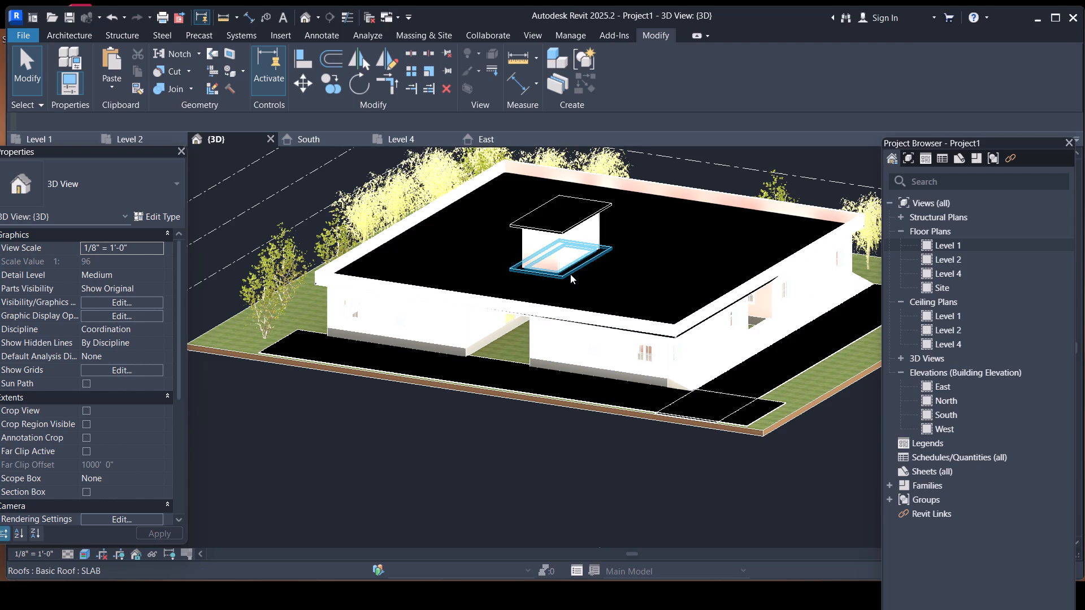
scroll(571, 268, up, 1)
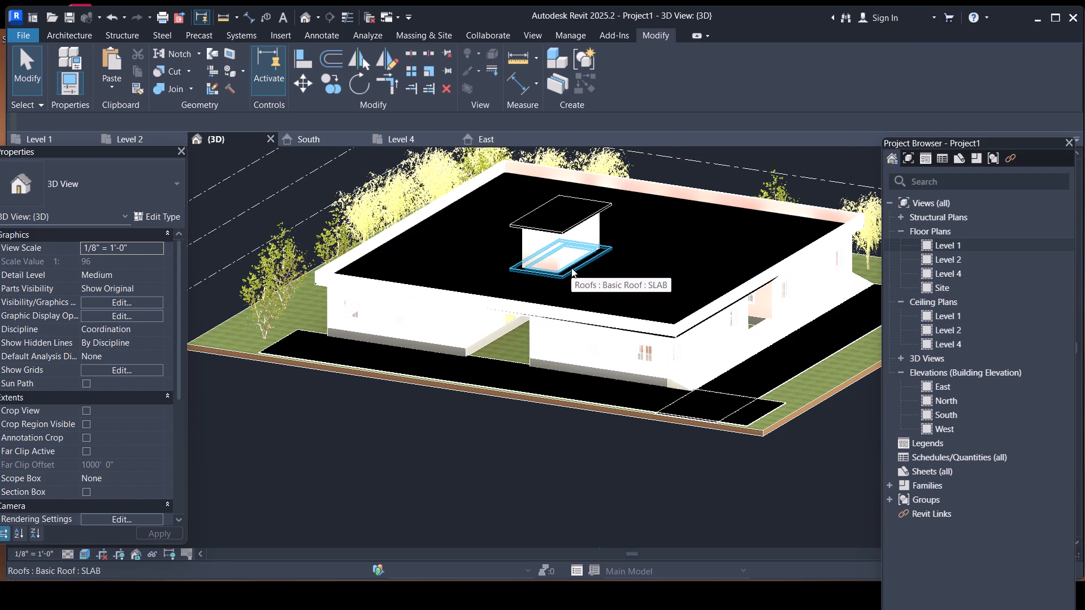
scroll(571, 268, up, 1)
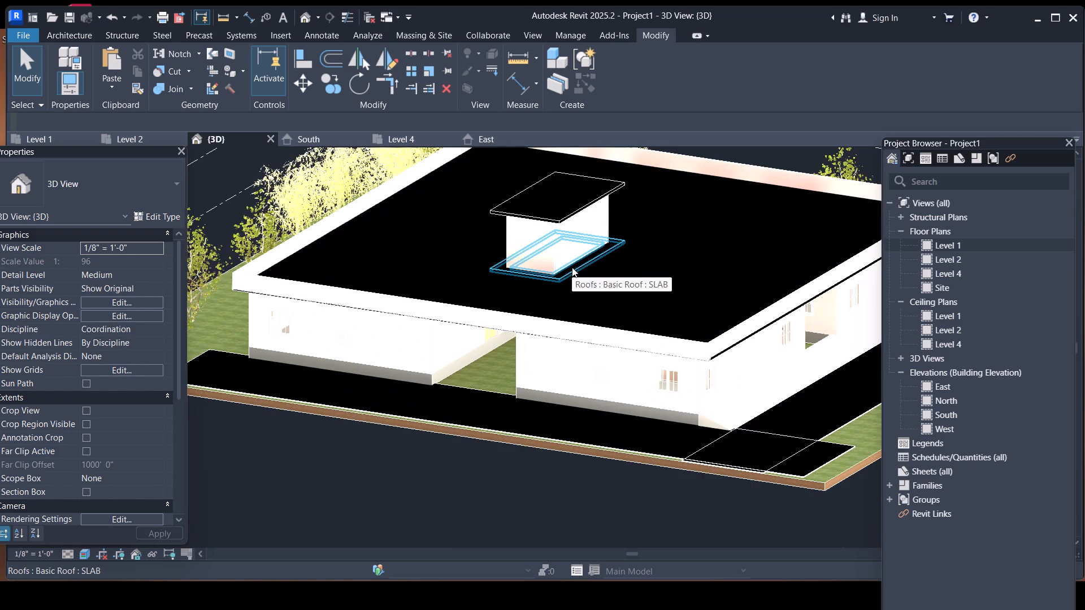
scroll(572, 267, down, 1)
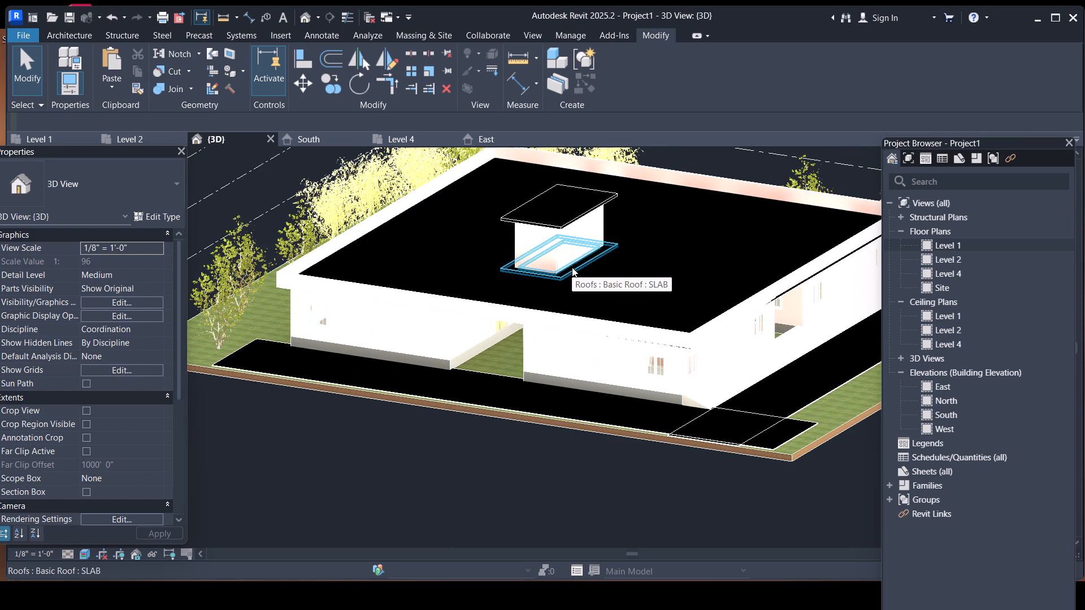
scroll(572, 267, down, 1)
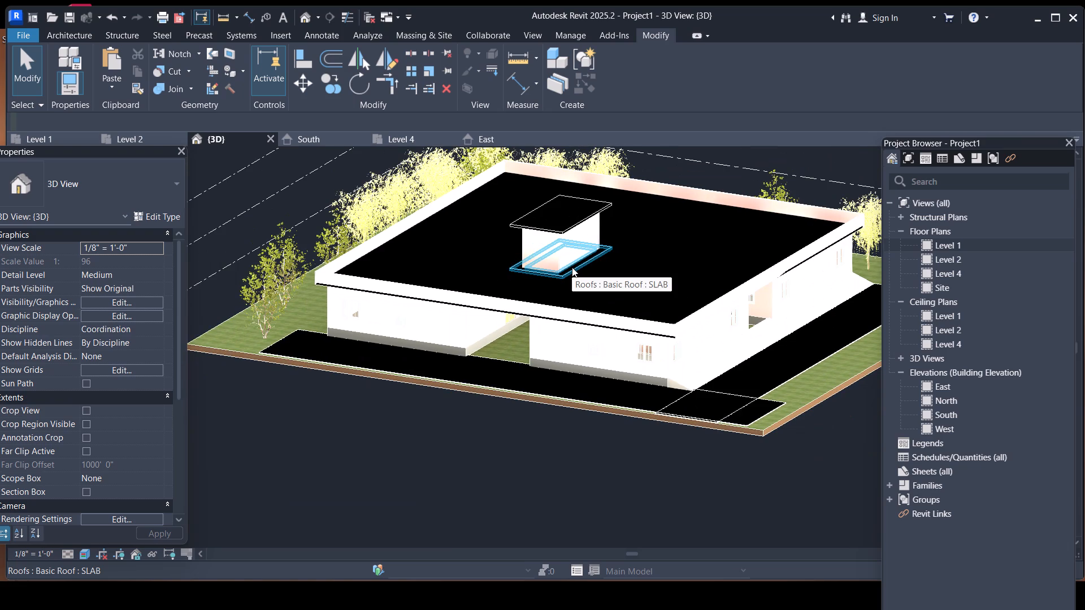
scroll(572, 267, down, 2)
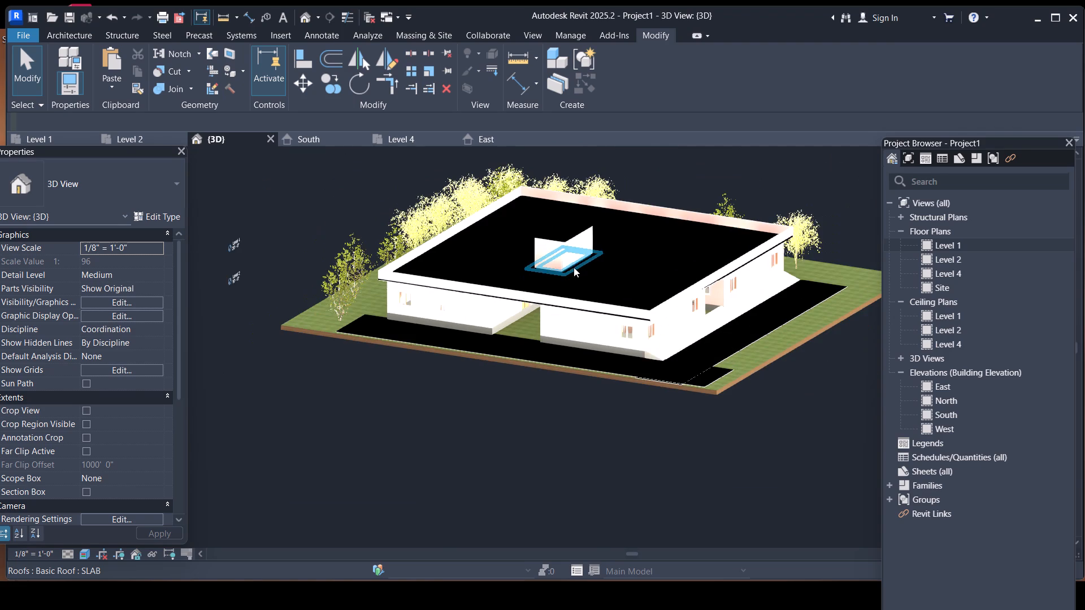
scroll(606, 267, up, 2)
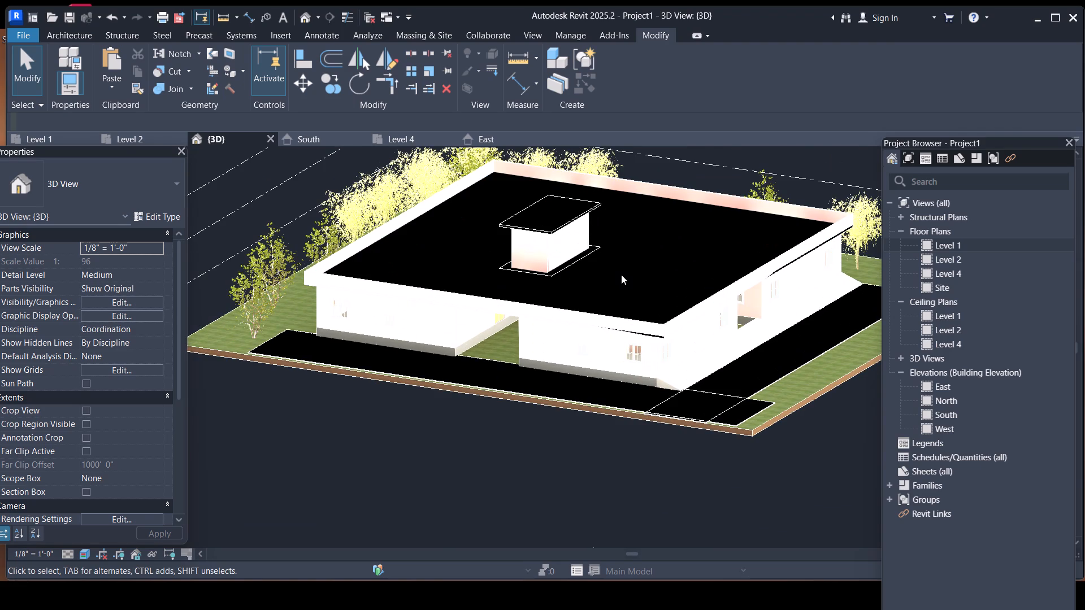
shift+middle_drag(688, 244, 561, 262)
scroll(596, 223, down, 2)
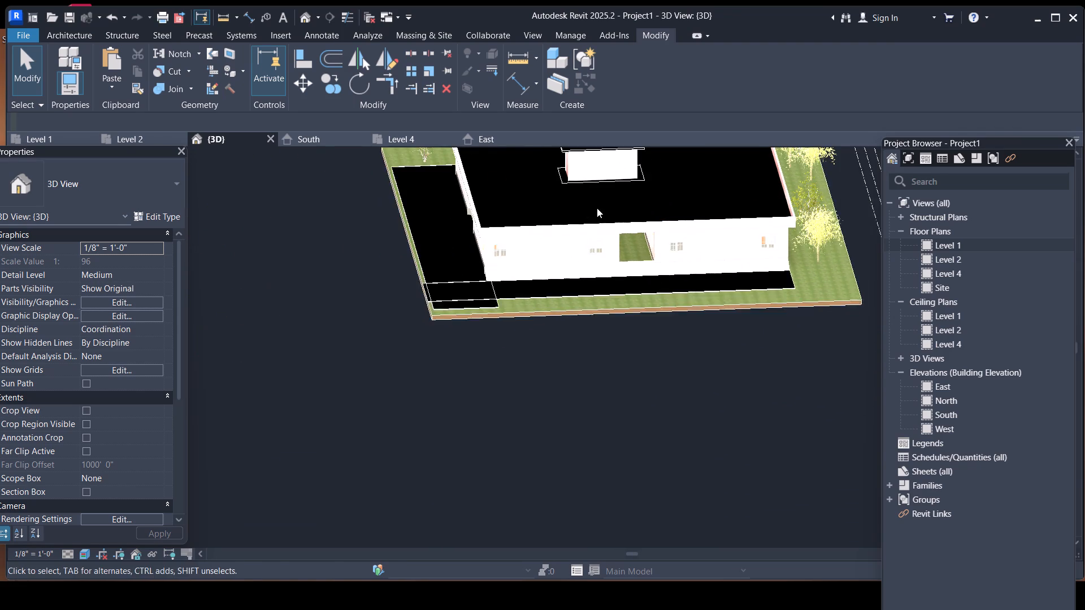
middle_drag(597, 208, 555, 312)
shift+middle_drag(625, 280, 510, 283)
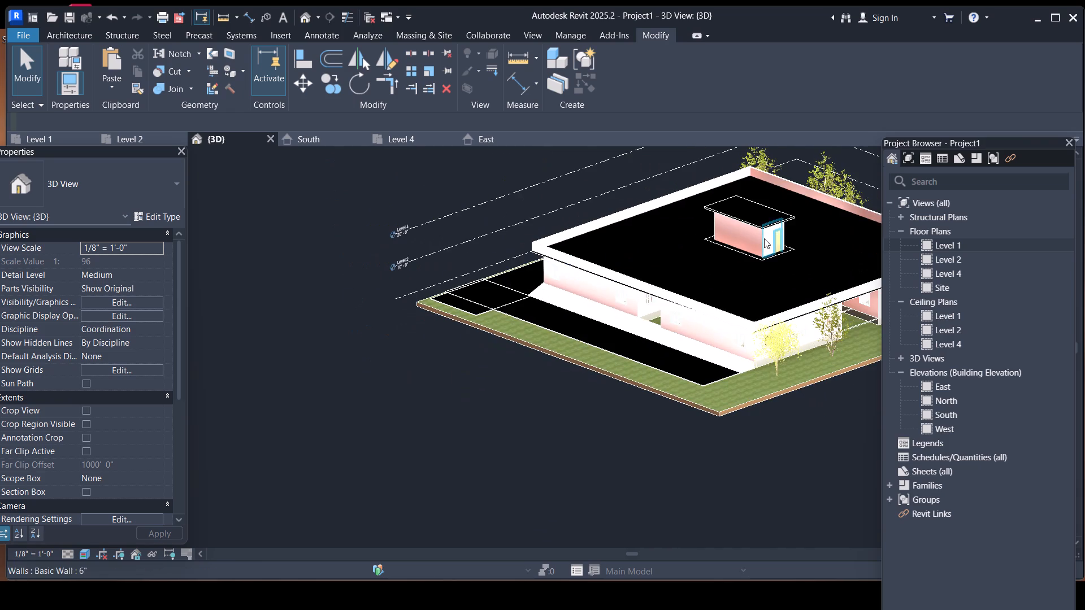
scroll(770, 236, up, 3)
middle_drag(809, 263, 602, 263)
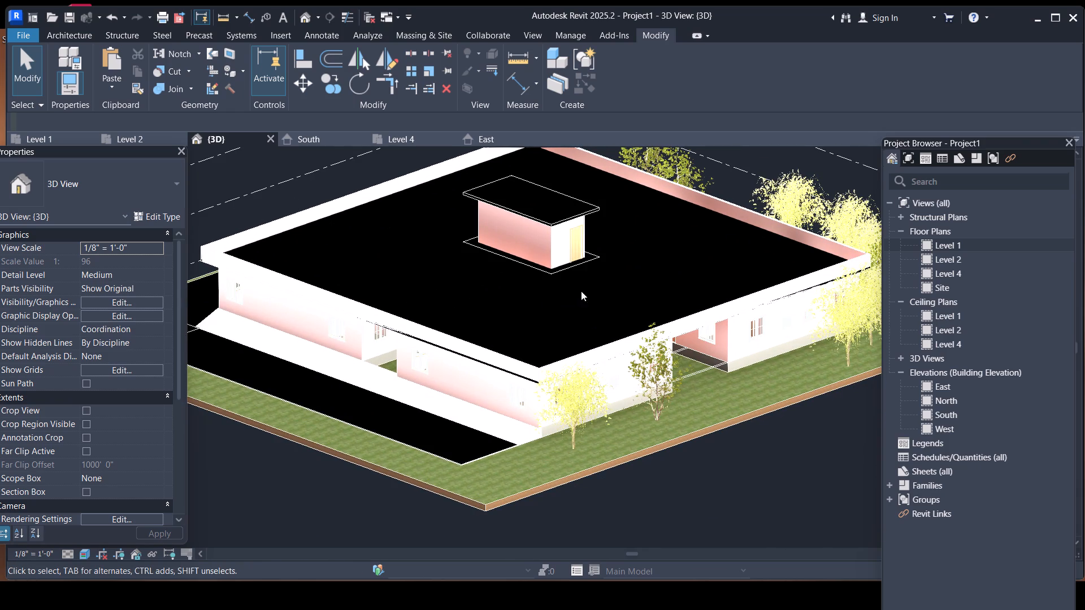
middle_drag(613, 291, 601, 272)
middle_drag(550, 251, 557, 270)
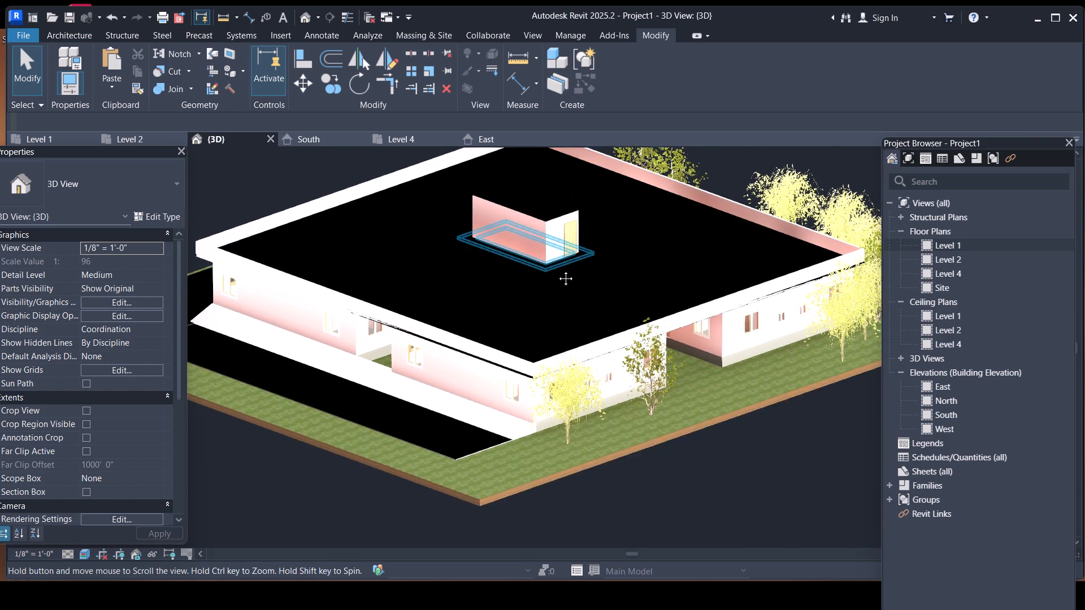
middle_drag(557, 270, 566, 300)
scroll(539, 302, down, 3)
shift+middle_drag(526, 307, 703, 299)
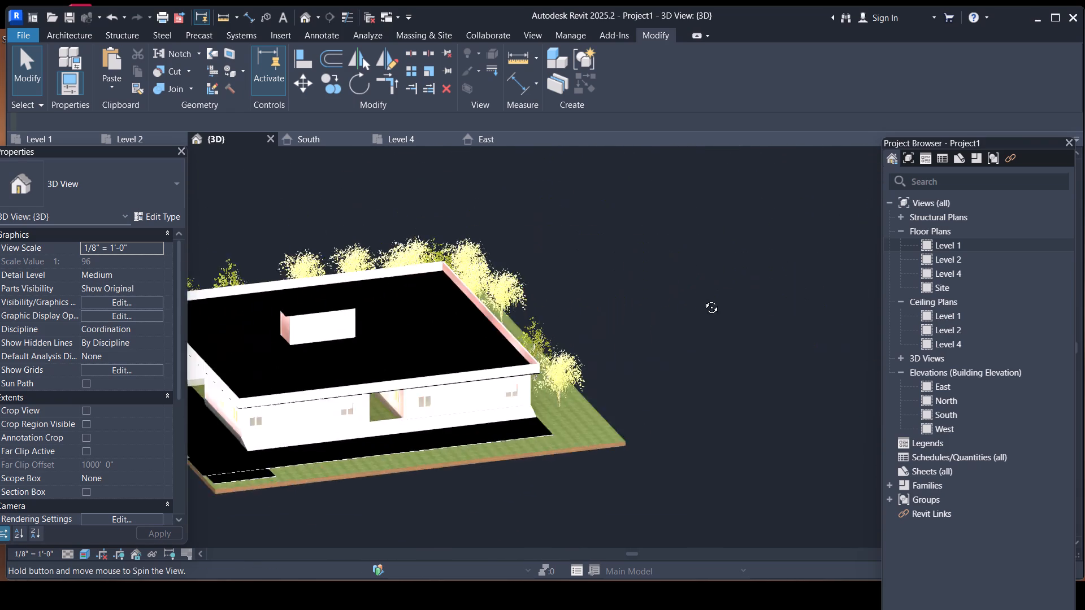
Examine the house from several angles, focusing on the corner where the front and side ground strips overlap.
shift+middle_drag(703, 299, 745, 288)
middle_drag(450, 333, 659, 263)
scroll(521, 304, down, 1)
scroll(598, 291, up, 4)
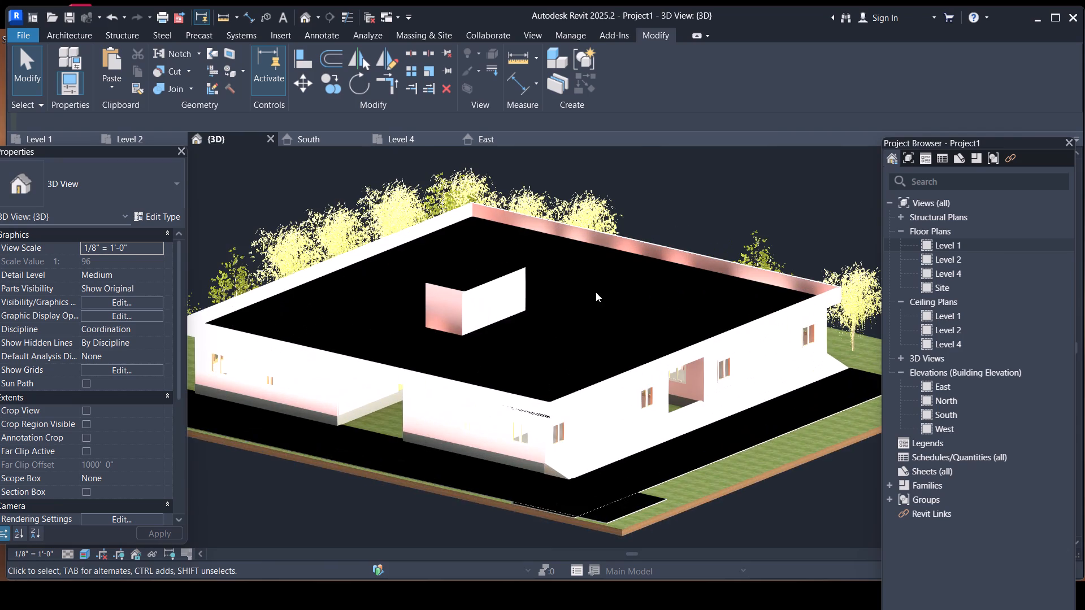
middle_drag(570, 326, 581, 264)
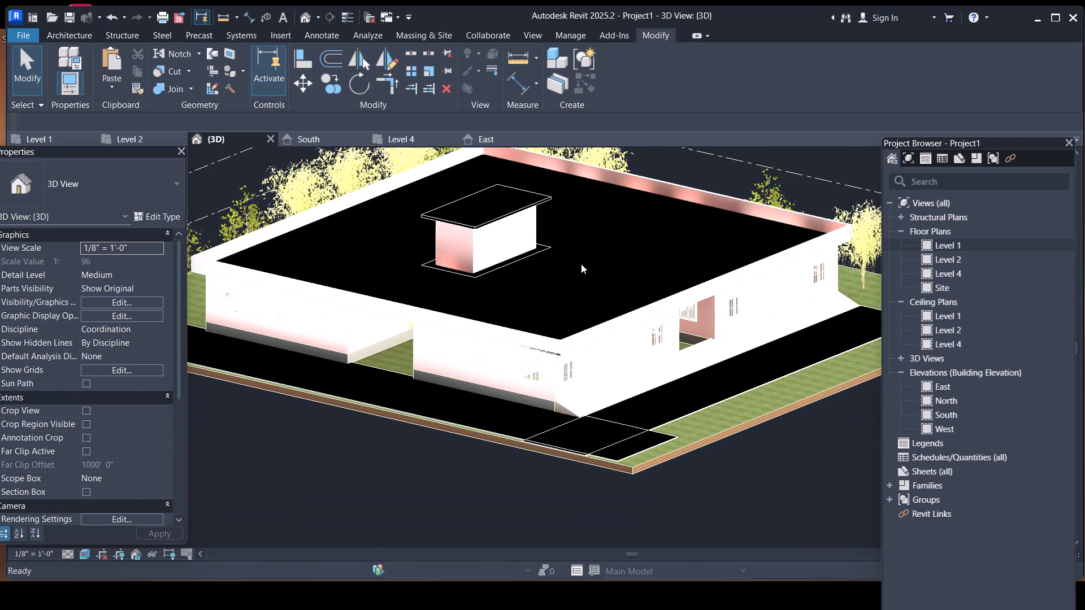
scroll(637, 255, down, 1)
middle_drag(669, 246, 637, 247)
shift+scroll(669, 246, down, 1)
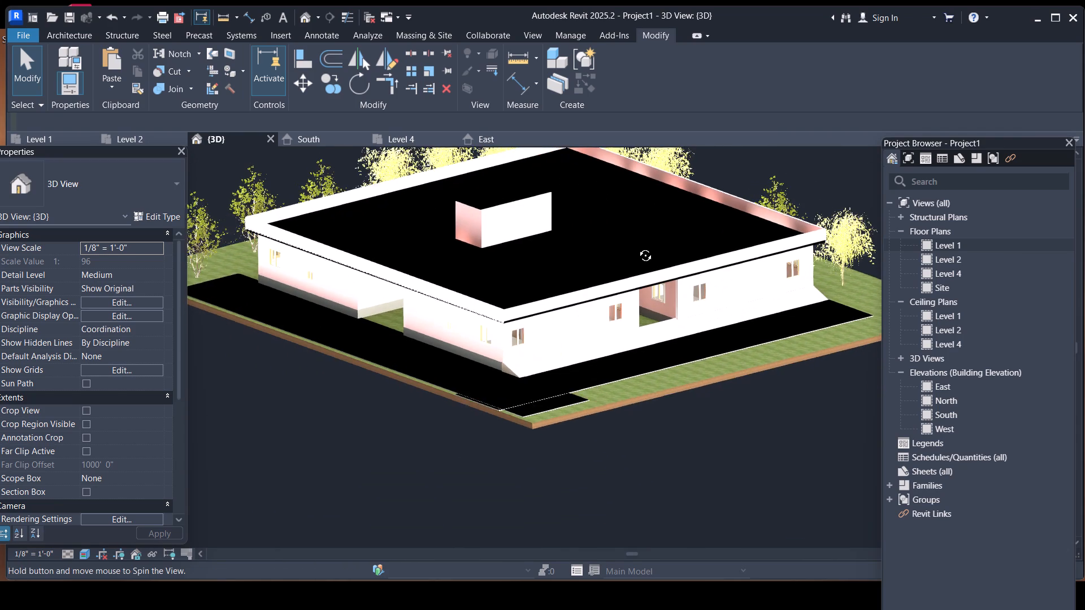
middle_drag(637, 247, 650, 252)
Pull the front strip's corner end back so it stops at the side strip's inner edge, beside the ramp's foot.
scroll(596, 244, down, 1)
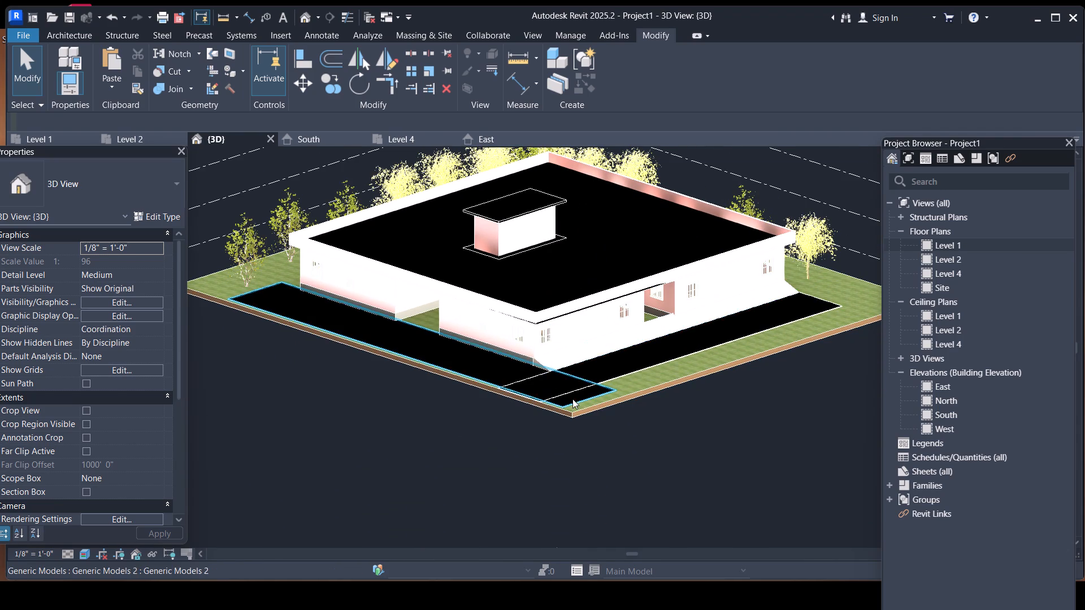
scroll(565, 395, up, 4)
scroll(565, 395, down, 1)
scroll(565, 395, up, 1)
click(582, 408)
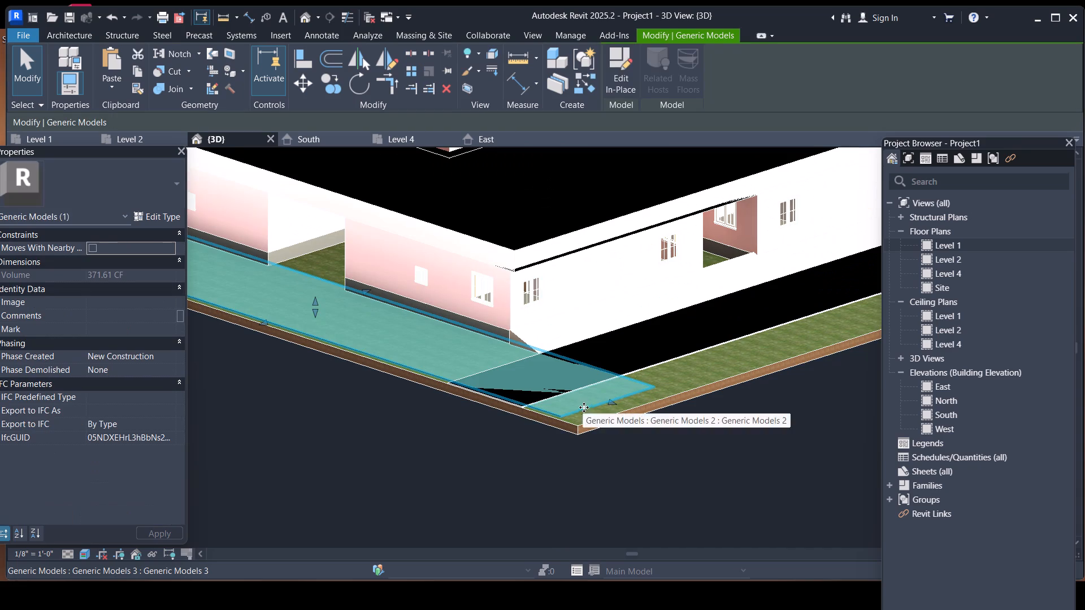
drag(614, 400, 522, 356)
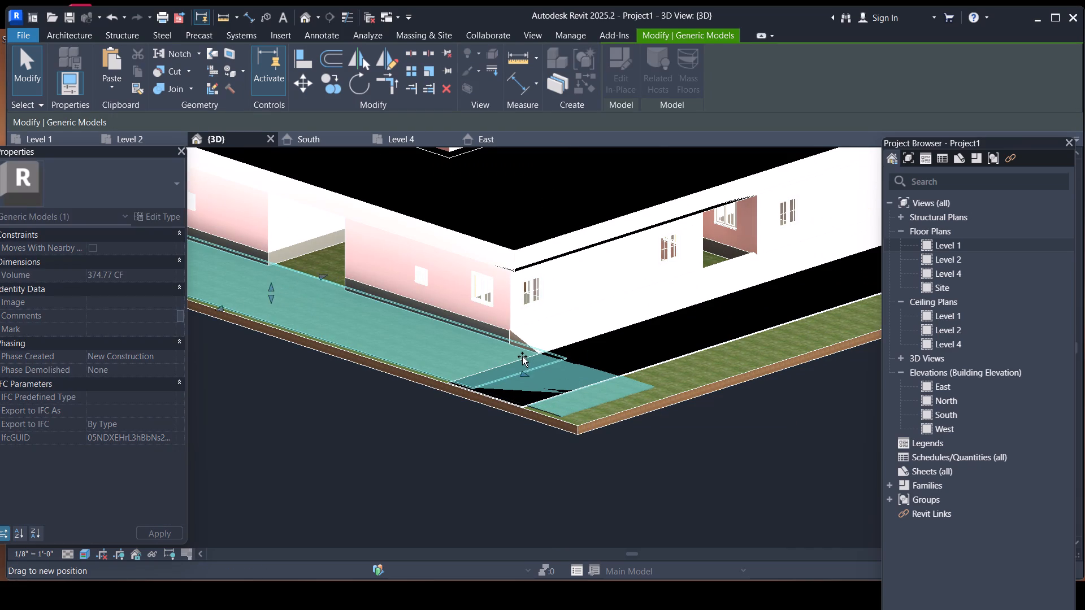
drag(522, 356, 505, 351)
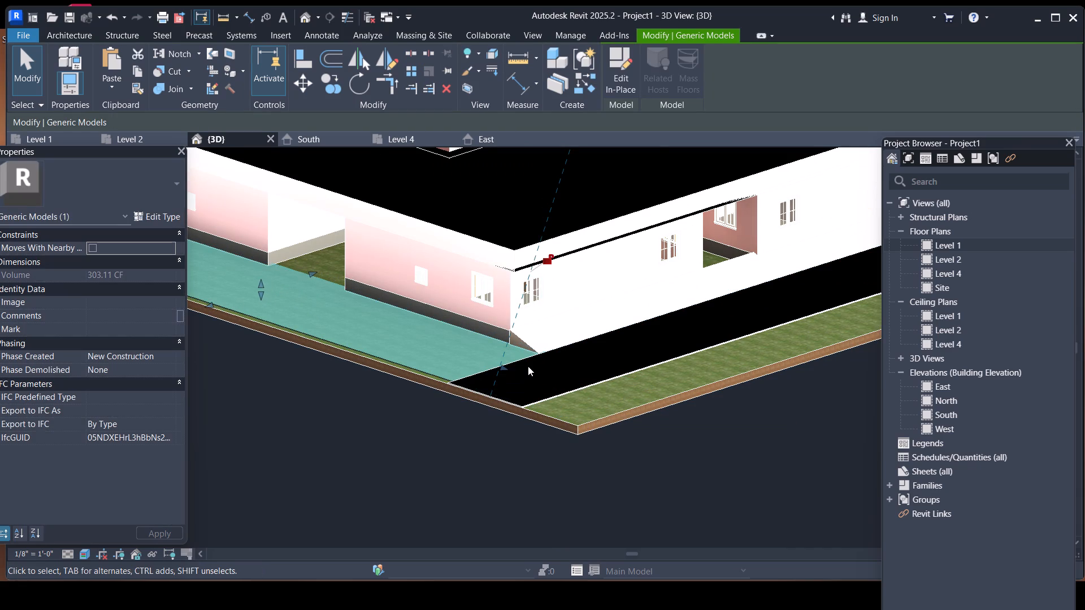
key(Escape)
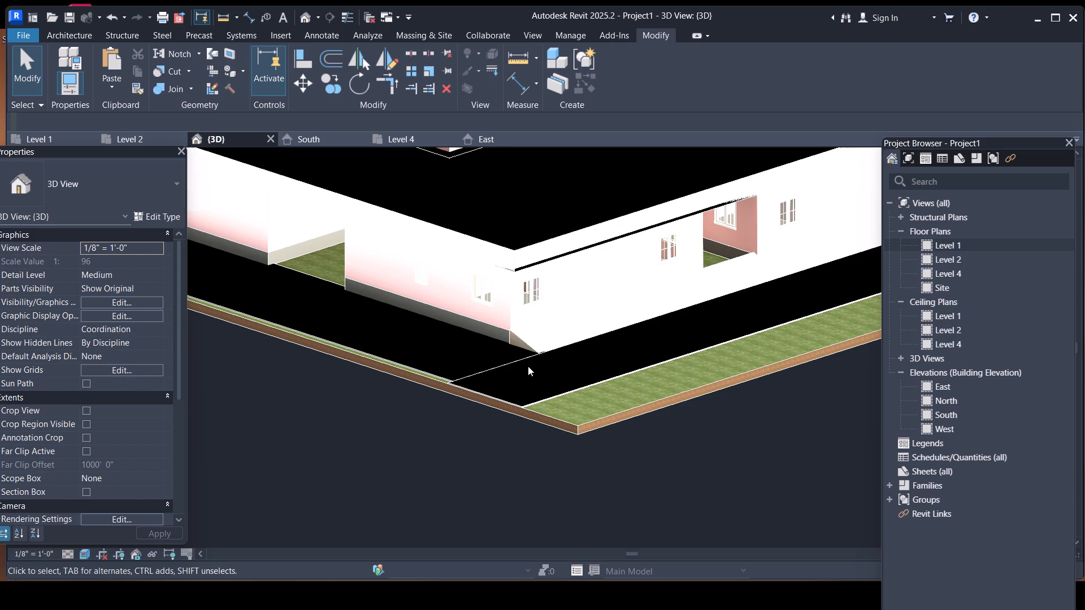
Inspect the joint between the two ground strips up close and review the whole house and terrain.
scroll(448, 380, up, 7)
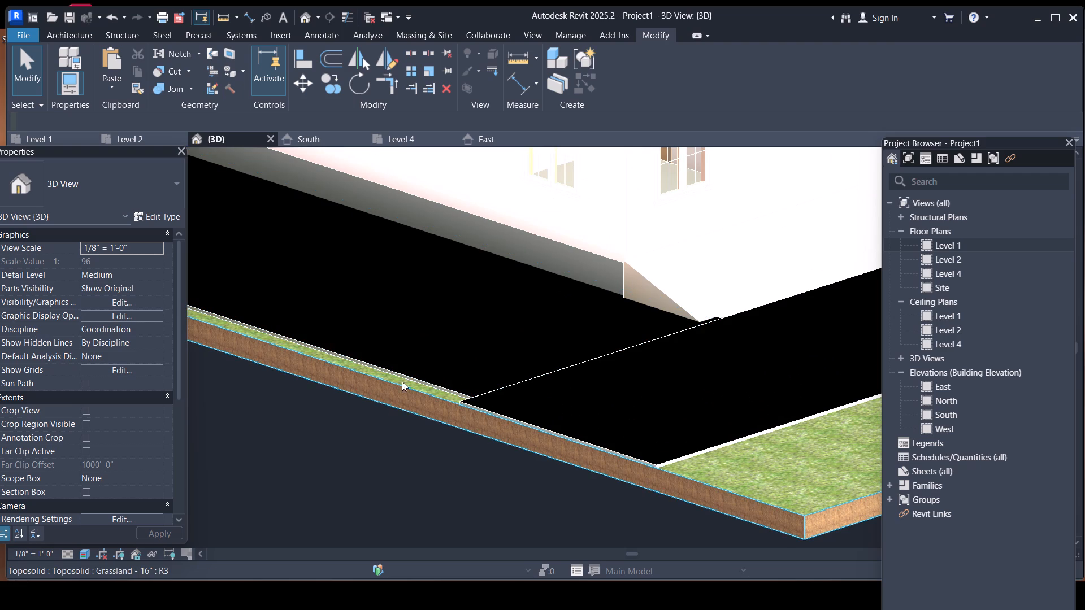
scroll(402, 381, up, 1)
scroll(407, 373, down, 9)
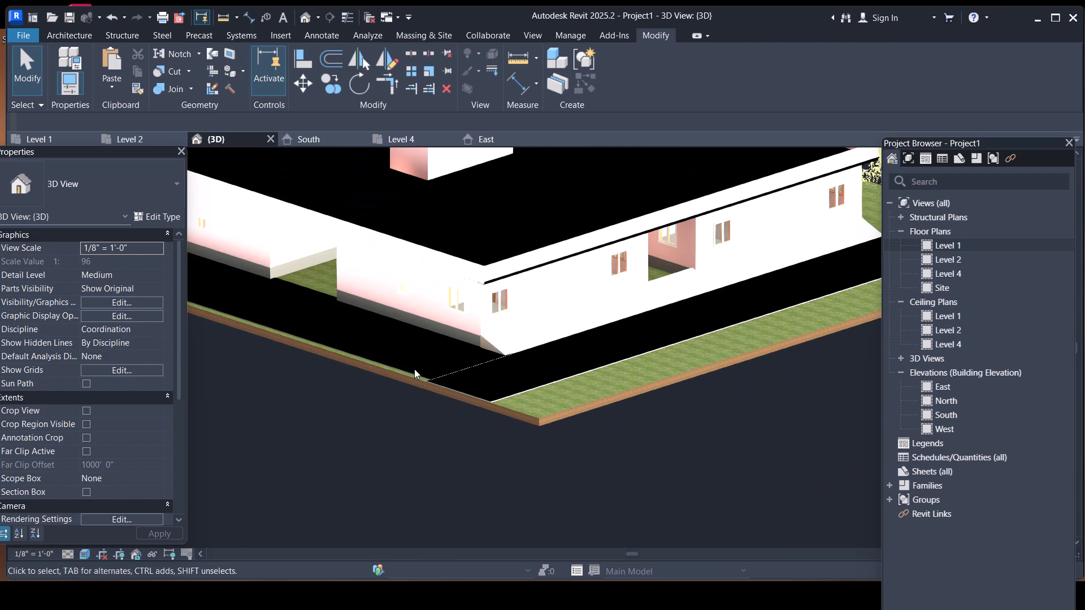
scroll(407, 364, down, 2)
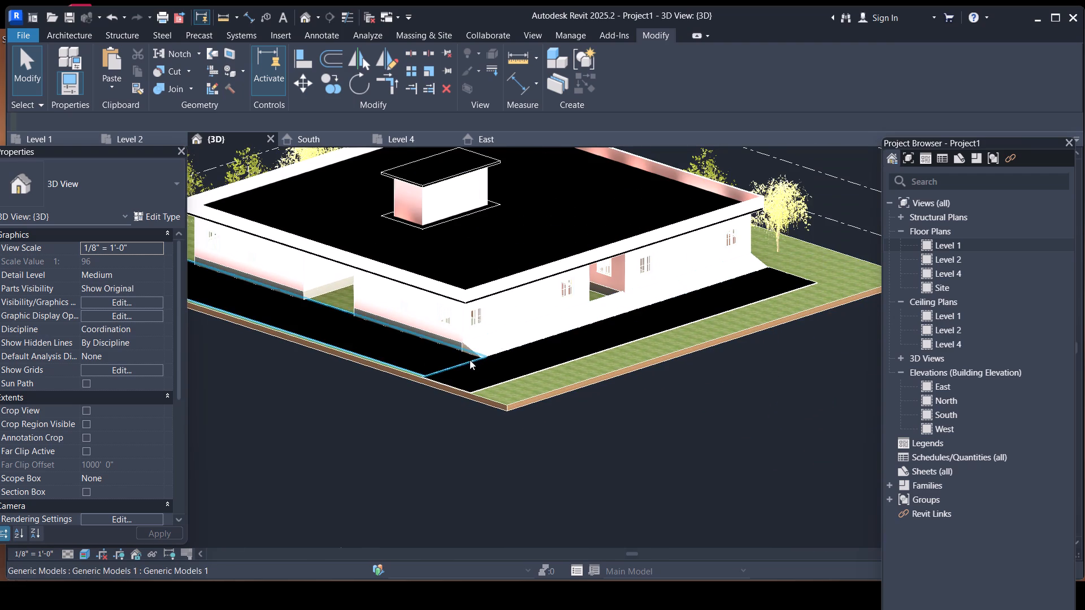
middle_drag(475, 358, 584, 355)
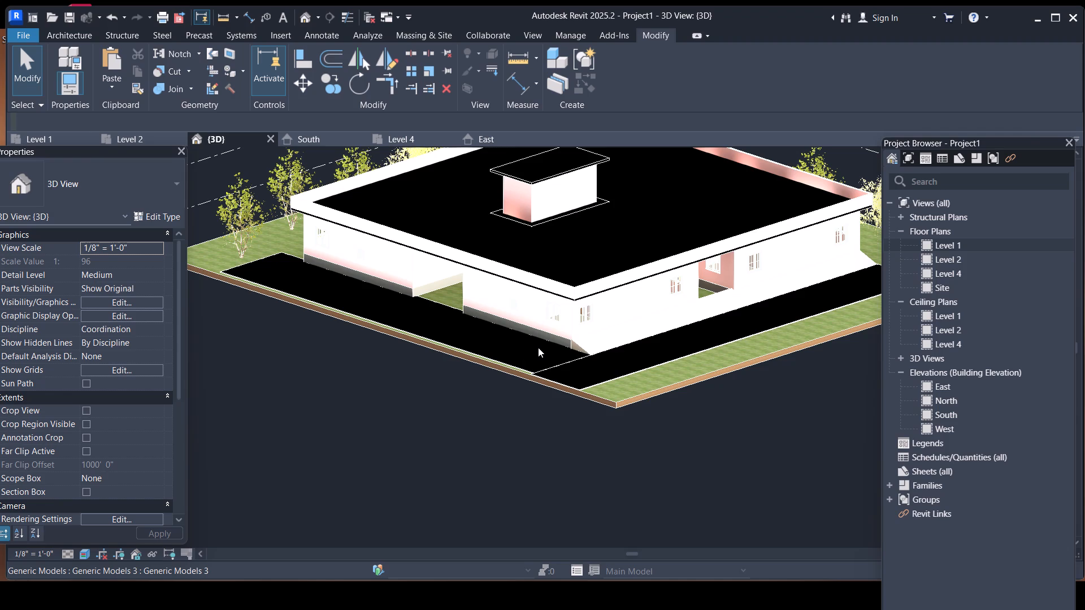
scroll(537, 348, down, 1)
scroll(542, 338, up, 3)
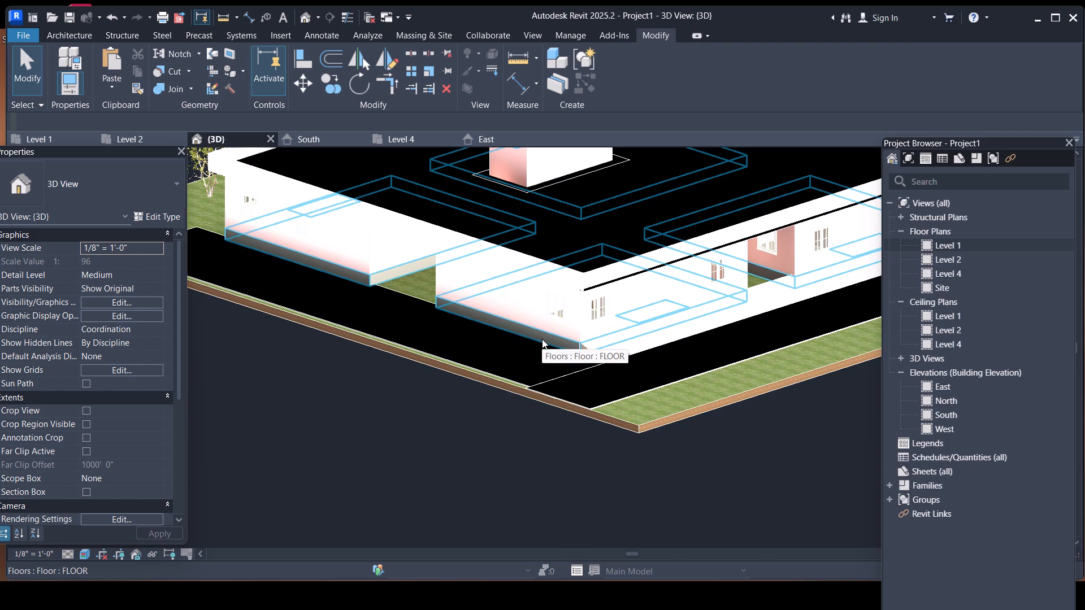
scroll(555, 342, down, 1)
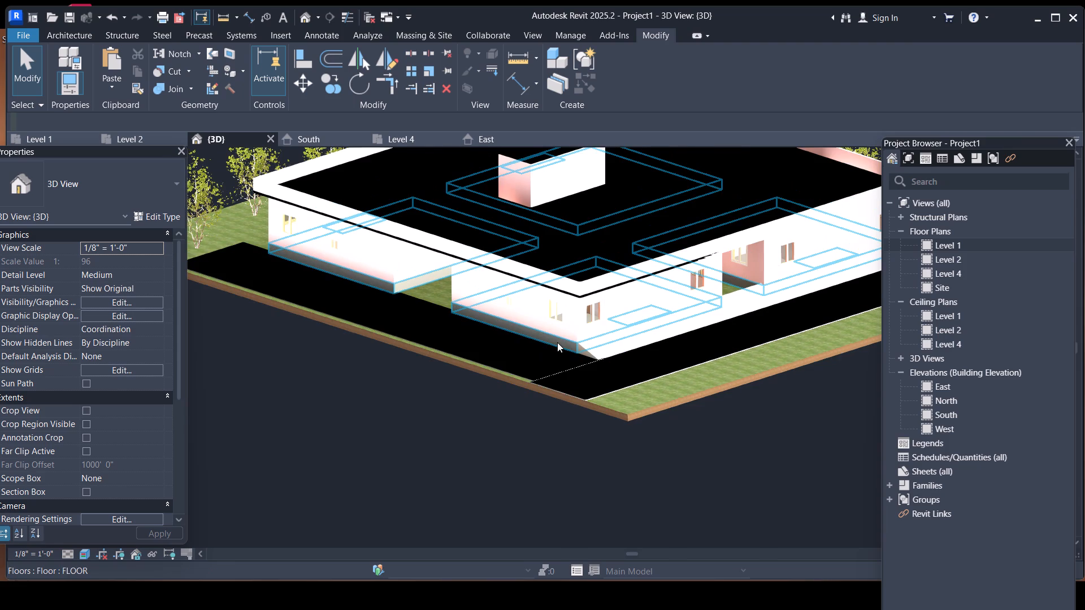
scroll(542, 355, down, 1)
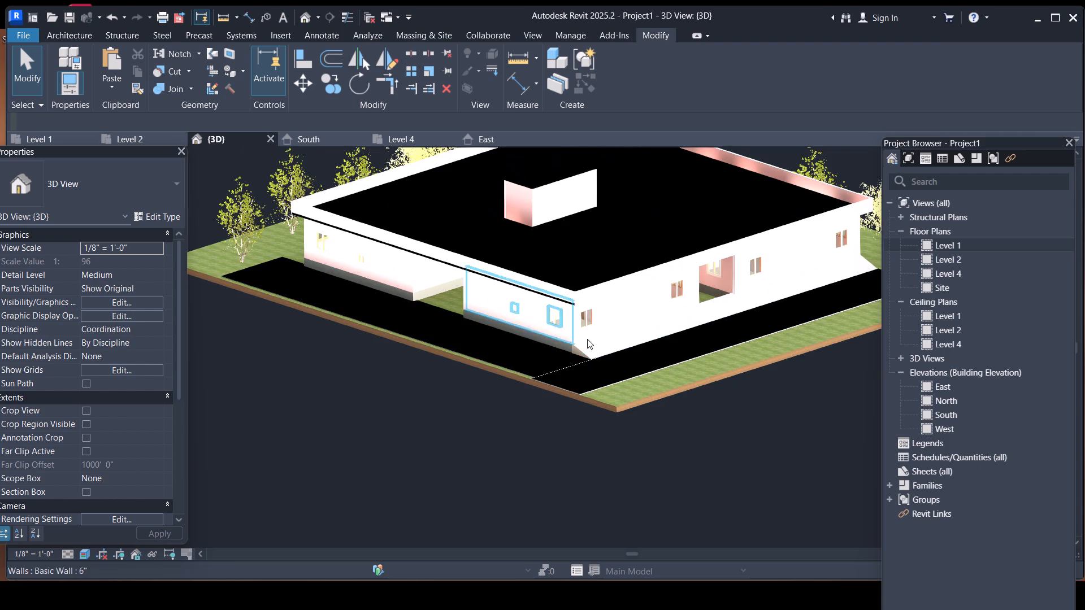
middle_drag(596, 352, 562, 376)
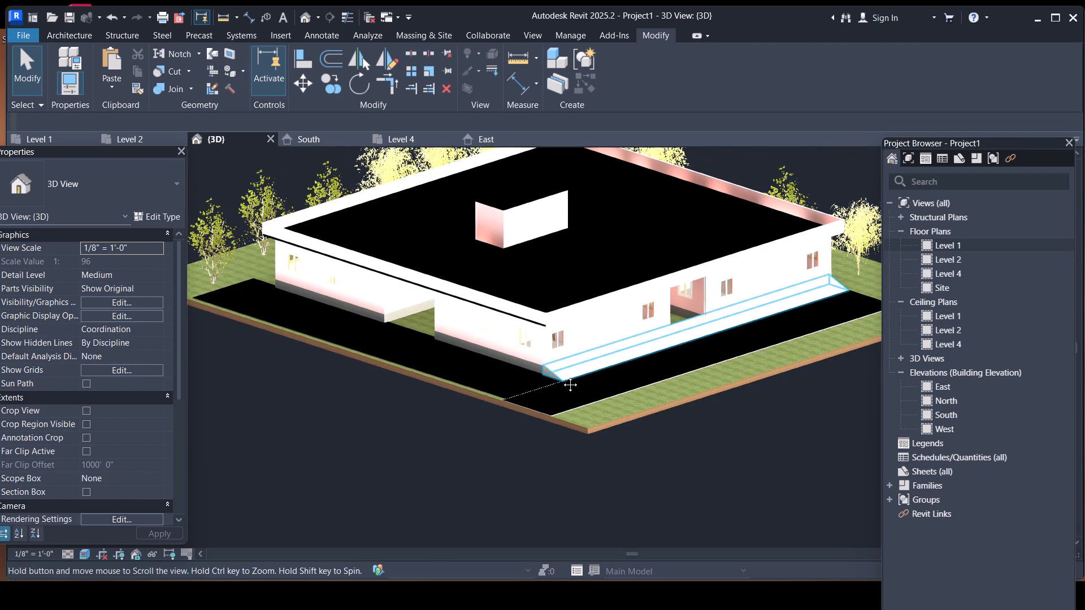
middle_drag(562, 376, 561, 377)
scroll(575, 370, down, 1)
middle_drag(576, 370, 568, 401)
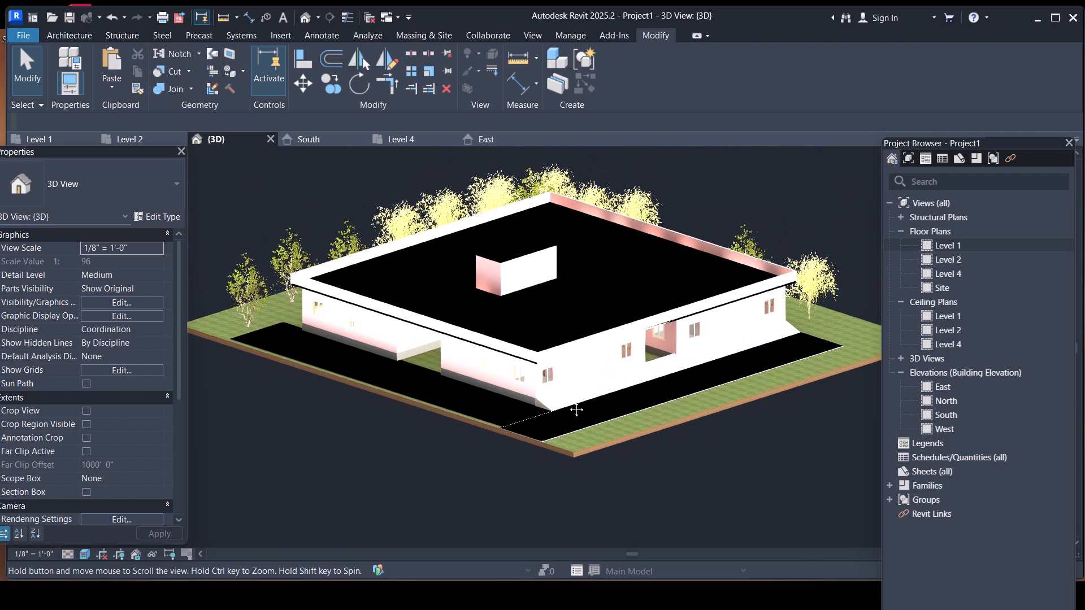
middle_drag(568, 401, 537, 419)
scroll(494, 411, up, 1)
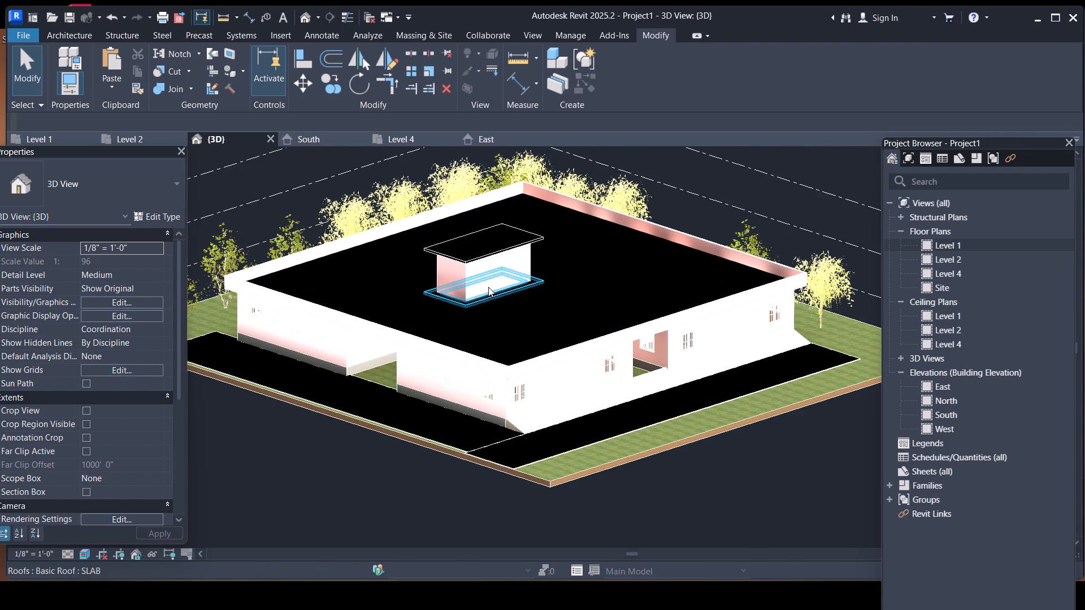
scroll(488, 287, down, 2)
middle_drag(504, 355, 519, 339)
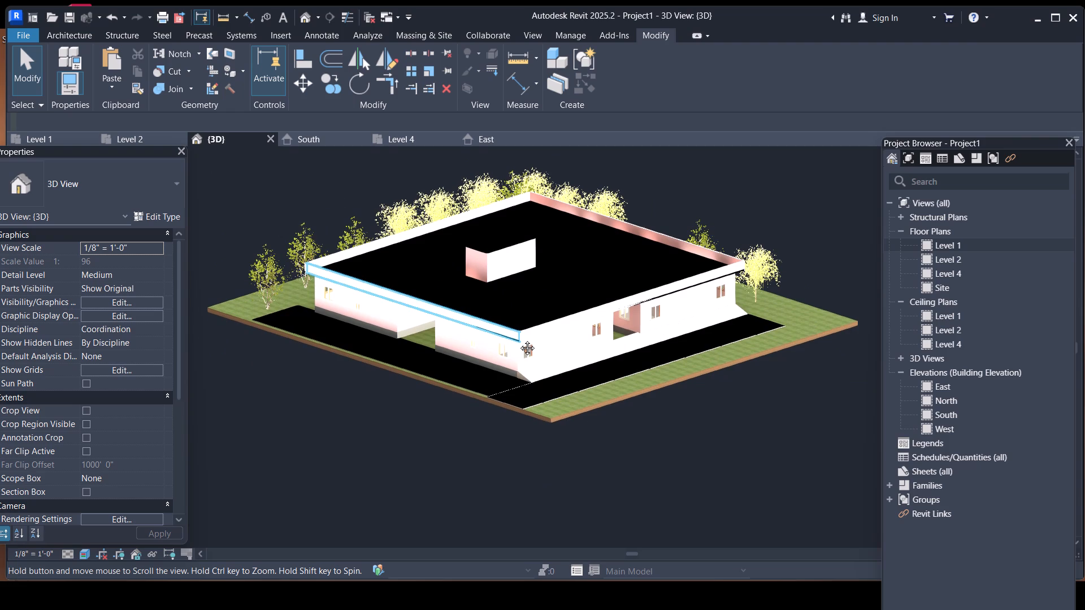
middle_drag(519, 339, 516, 350)
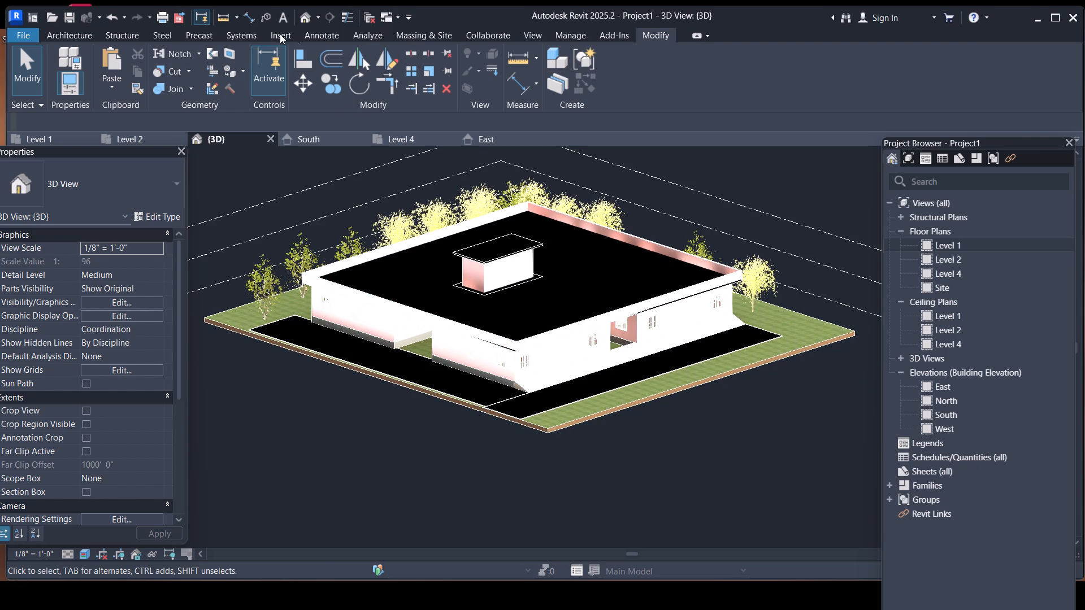
Create a perspective camera view, placing the eye outside the terrain's near corner and the target beyond the house.
click(541, 37)
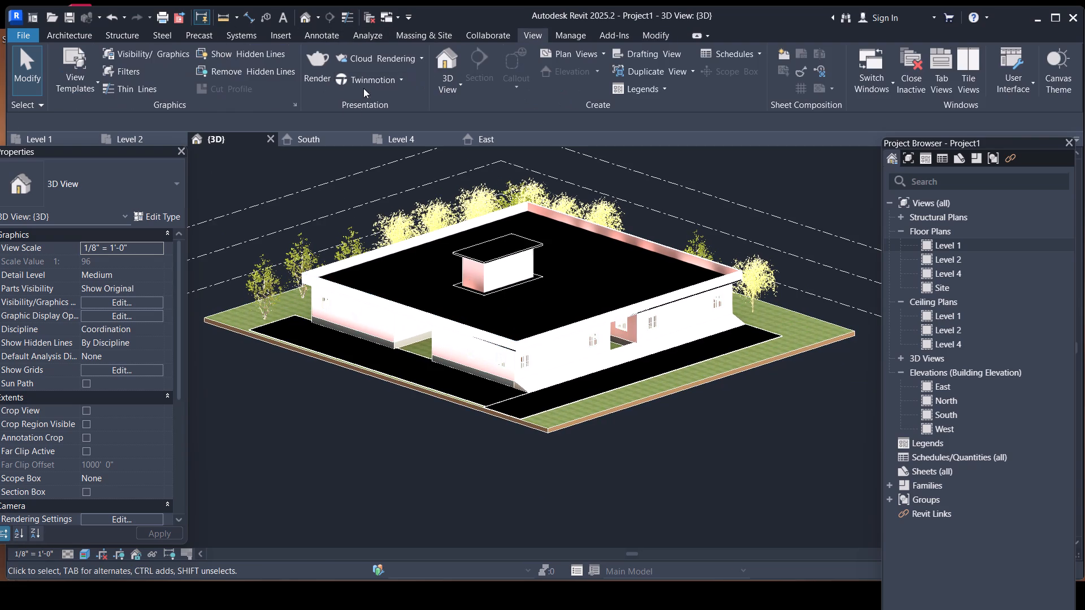
click(451, 80)
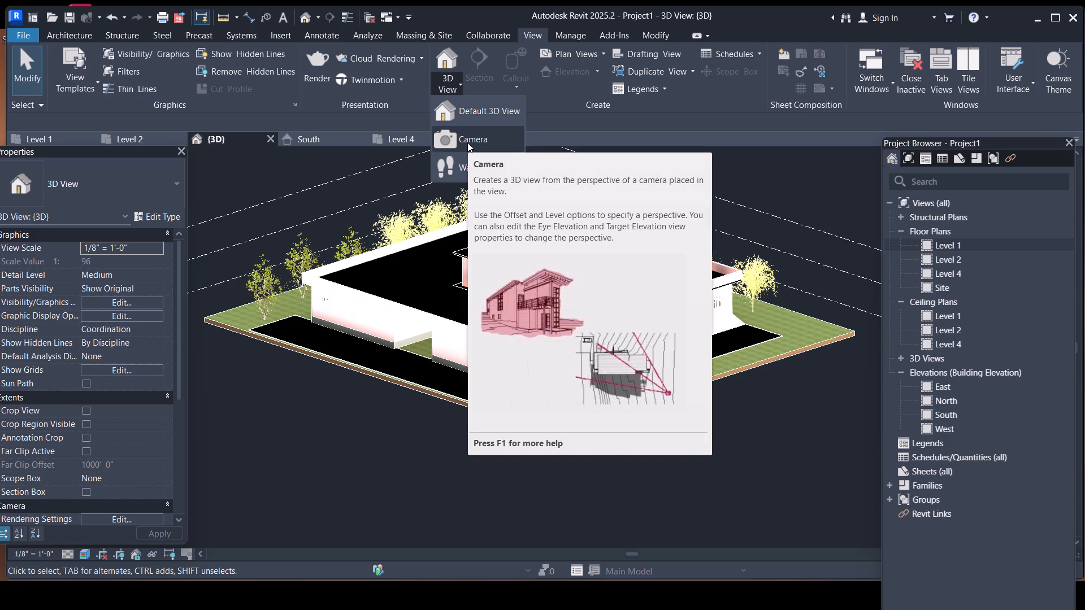
click(467, 142)
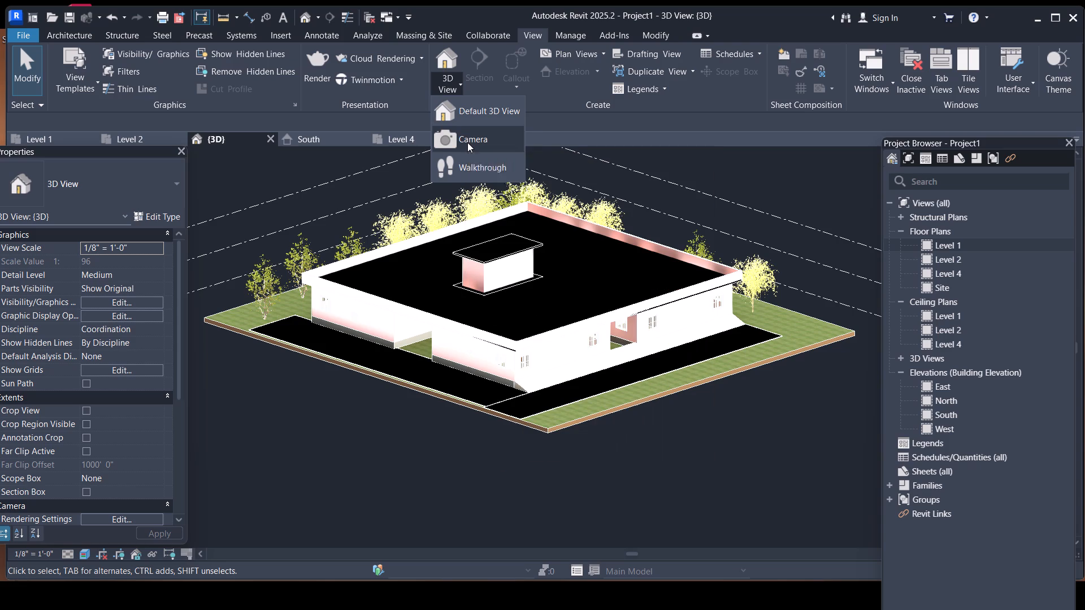
shift+middle_drag(479, 416, 492, 412)
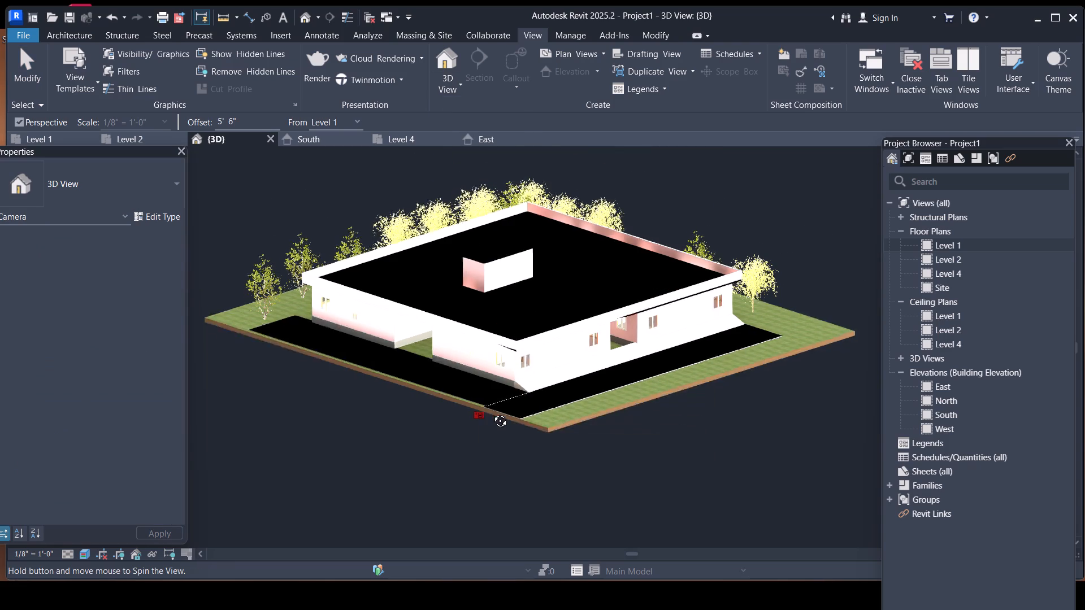
shift+middle_drag(492, 412, 513, 407)
middle_drag(558, 415, 544, 343)
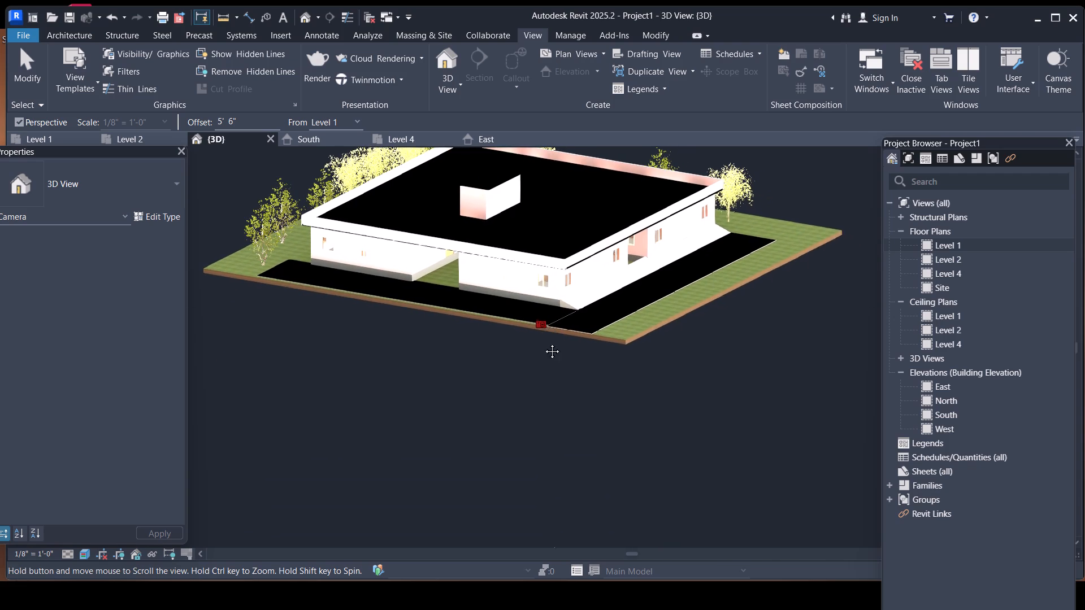
middle_drag(544, 343, 548, 372)
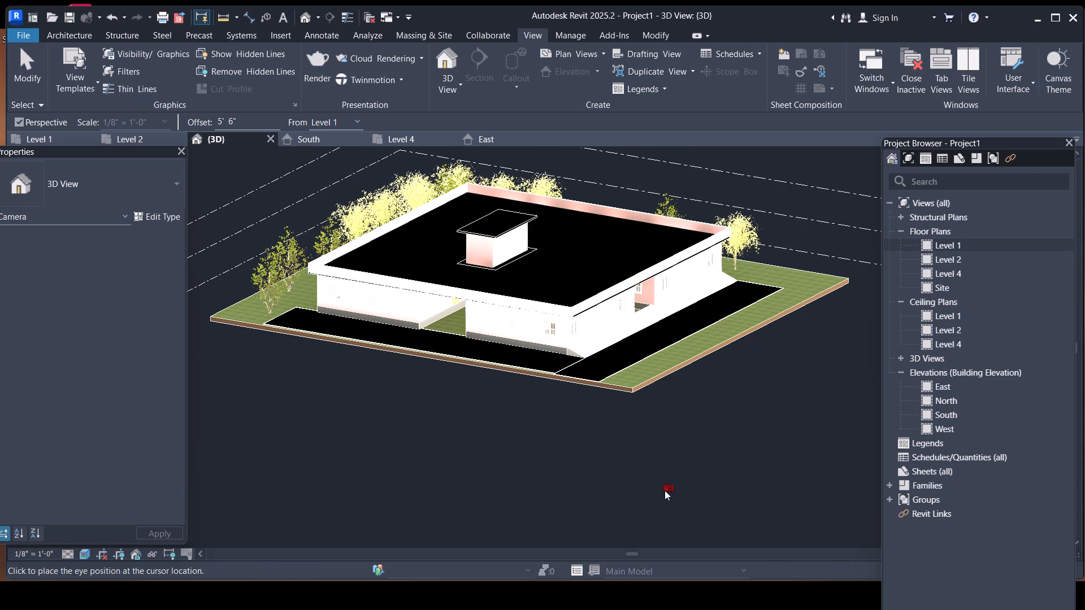
click(665, 490)
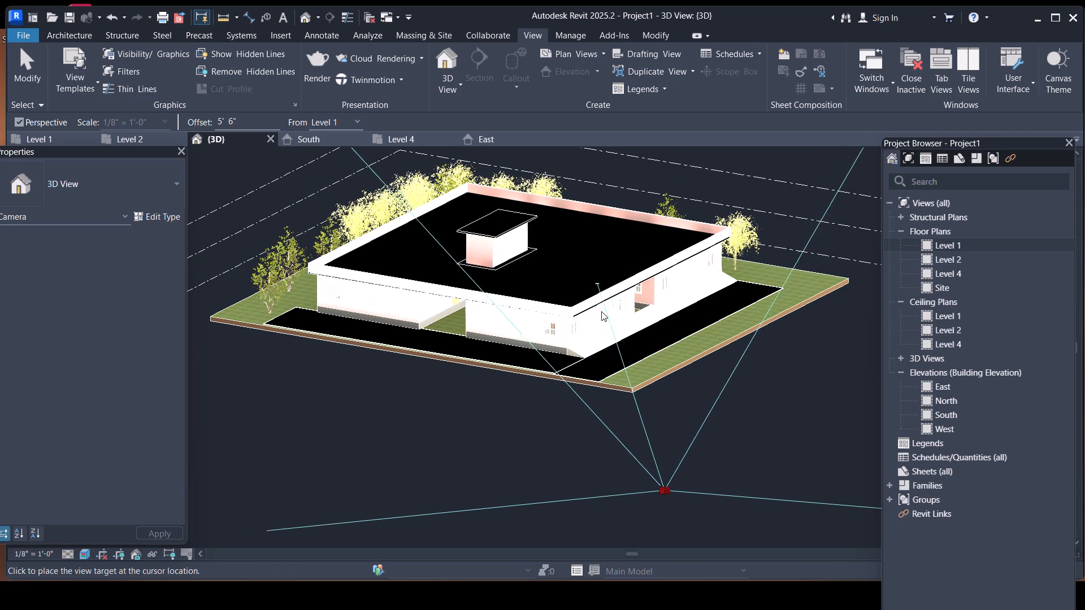
scroll(612, 288, down, 5)
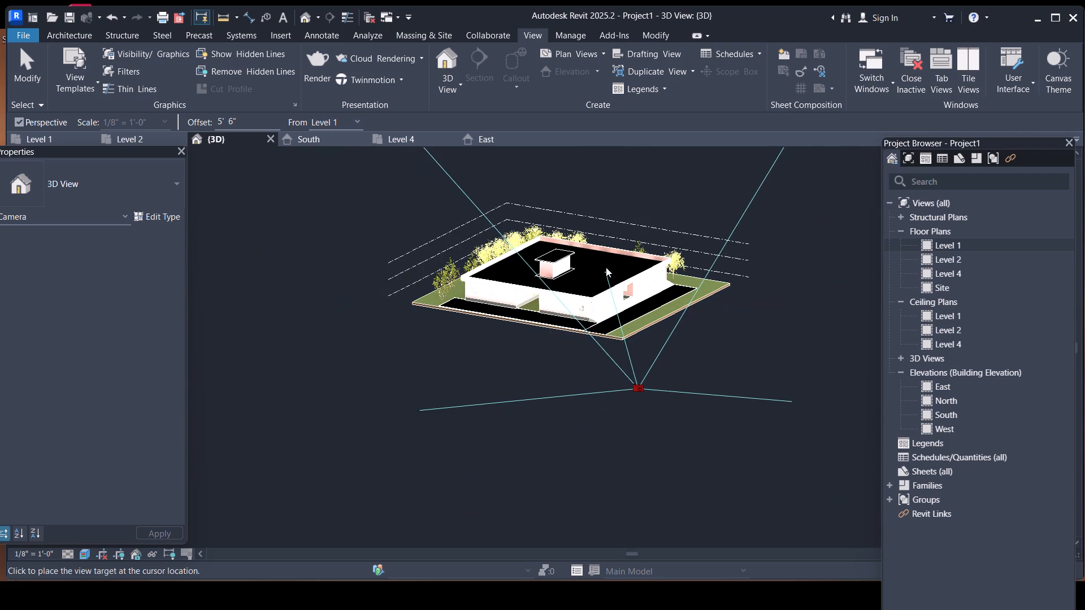
click(593, 216)
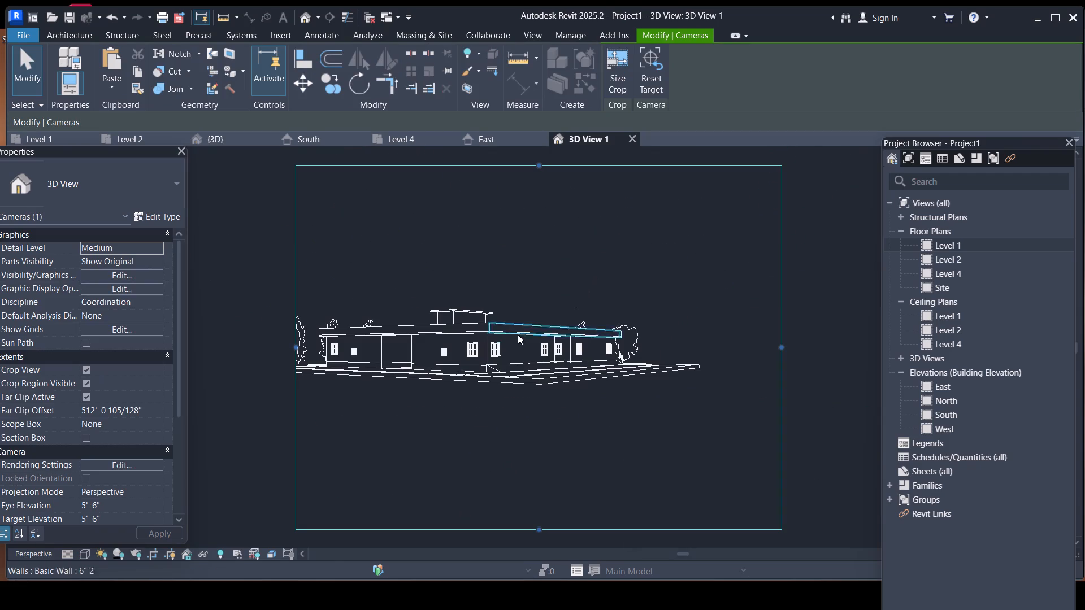
Set both the eye elevation and the target elevation of the new camera view to 10'.
middle_drag(422, 396, 454, 395)
scroll(129, 419, down, 8)
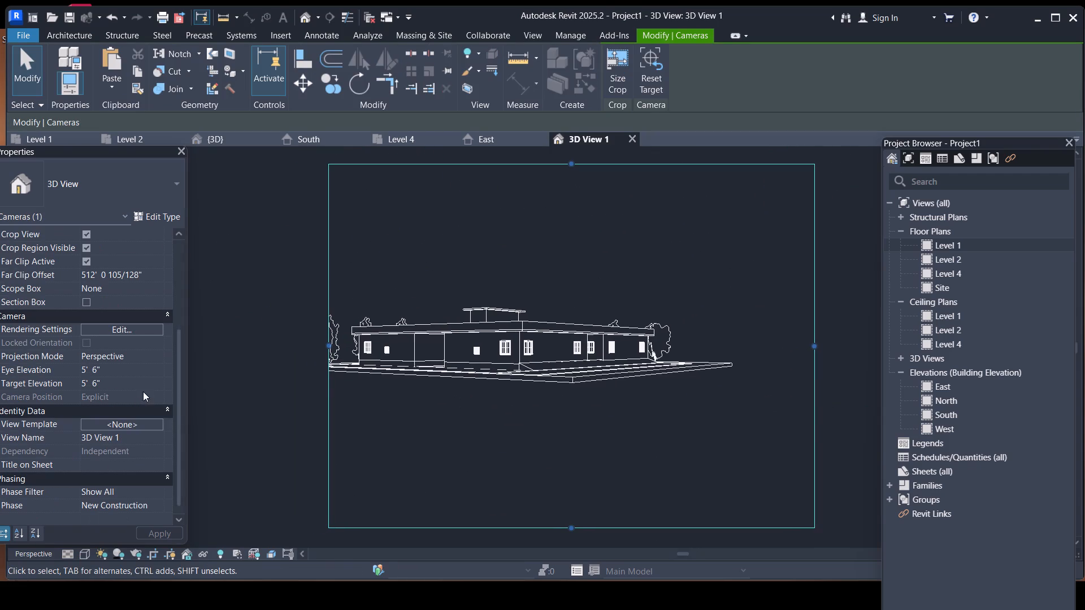
scroll(143, 391, down, 2)
click(120, 354)
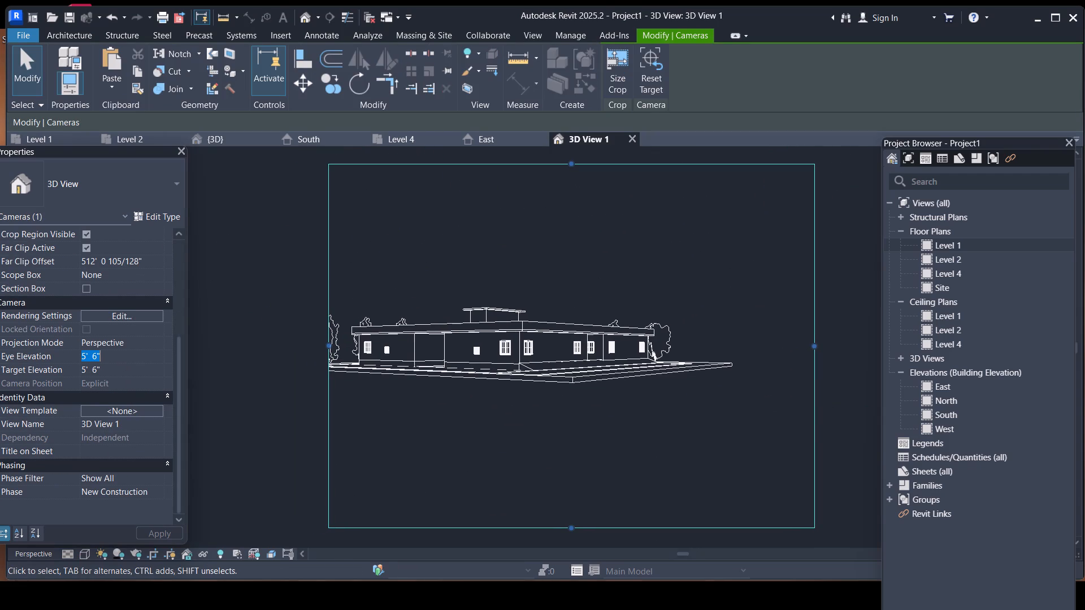
key(BackSpace)
text(10')
click(120, 369)
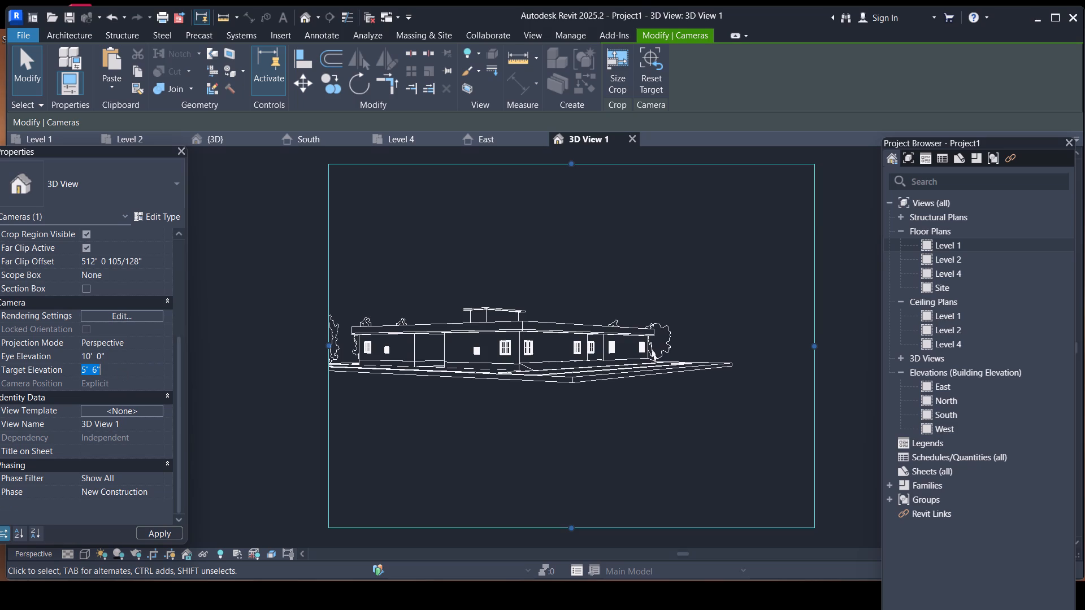
key(BackSpace)
text(10')
key(Return)
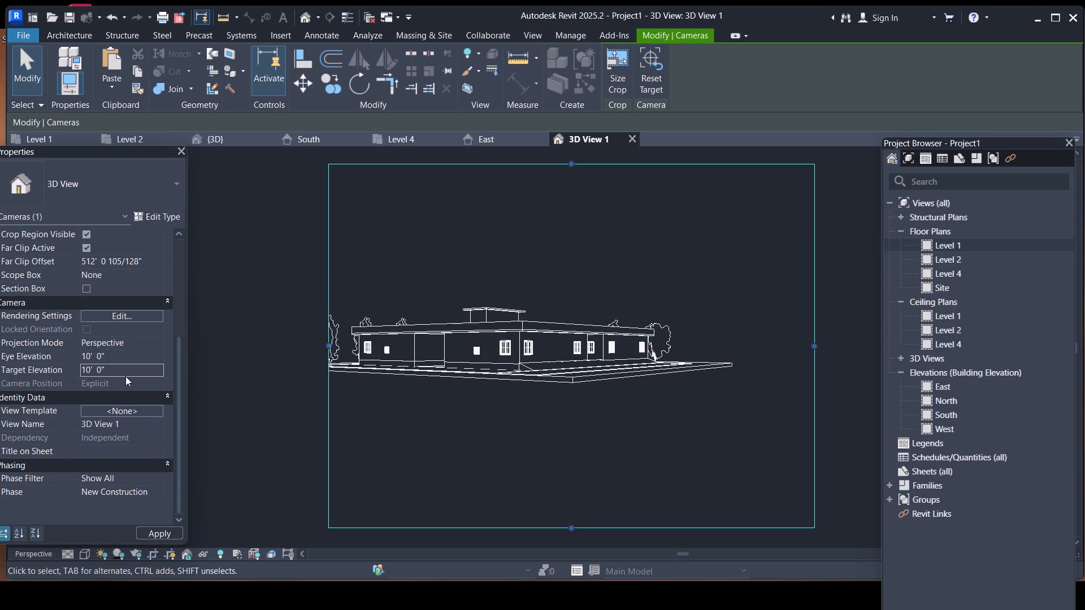
middle_drag(504, 408, 519, 411)
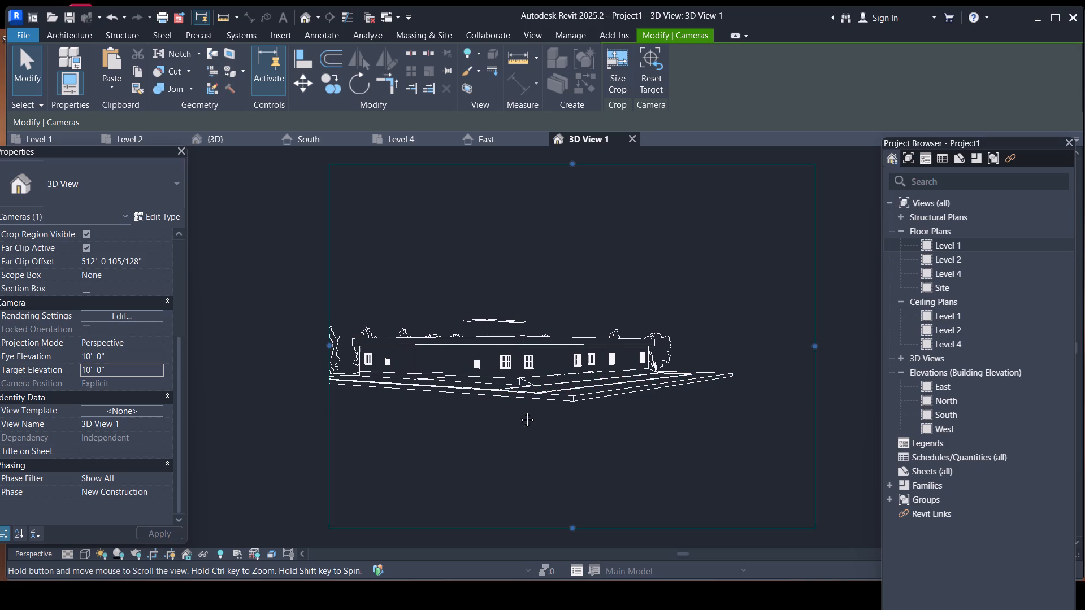
Reshape the camera view's crop boundary, widening it past the trees beside the house and trimming its other three sides around the terrain.
middle_drag(519, 411, 497, 400)
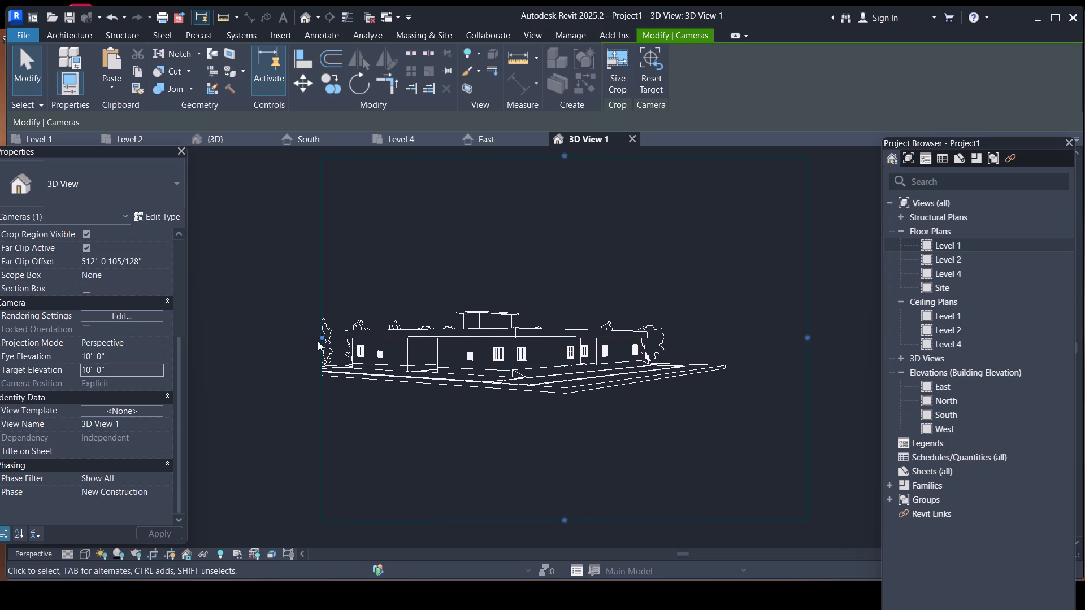
drag(323, 339, 259, 345)
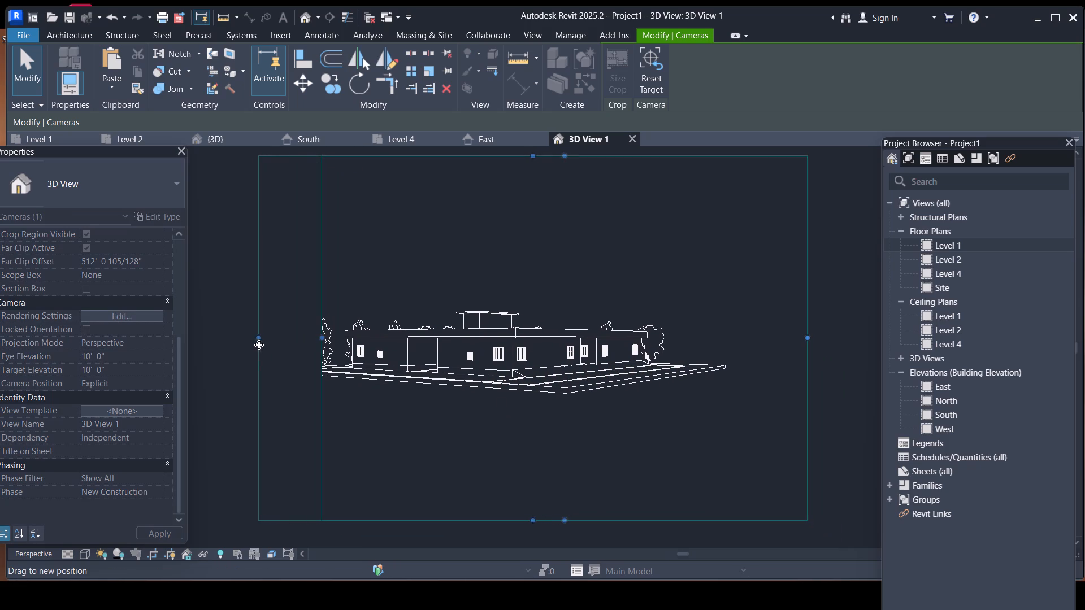
drag(259, 345, 251, 345)
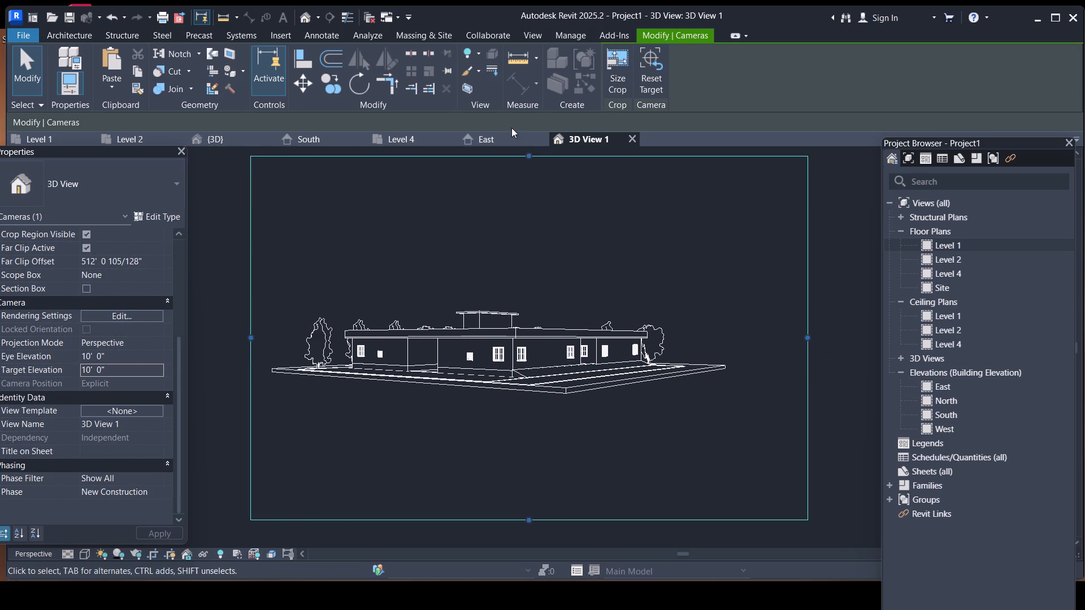
drag(530, 153, 520, 199)
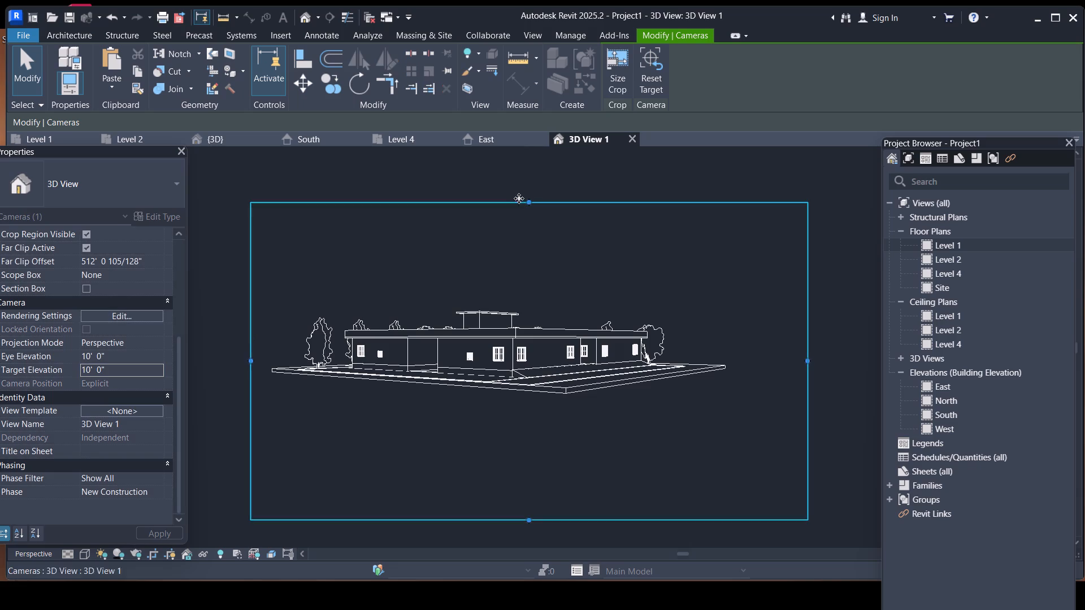
drag(529, 515, 521, 476)
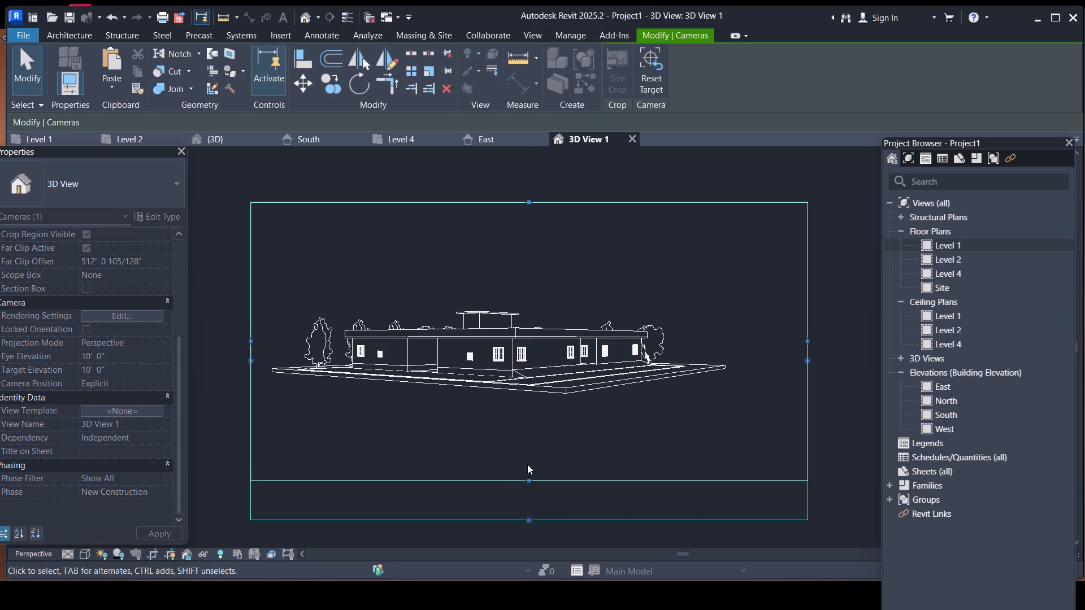
middle_drag(784, 345, 712, 320)
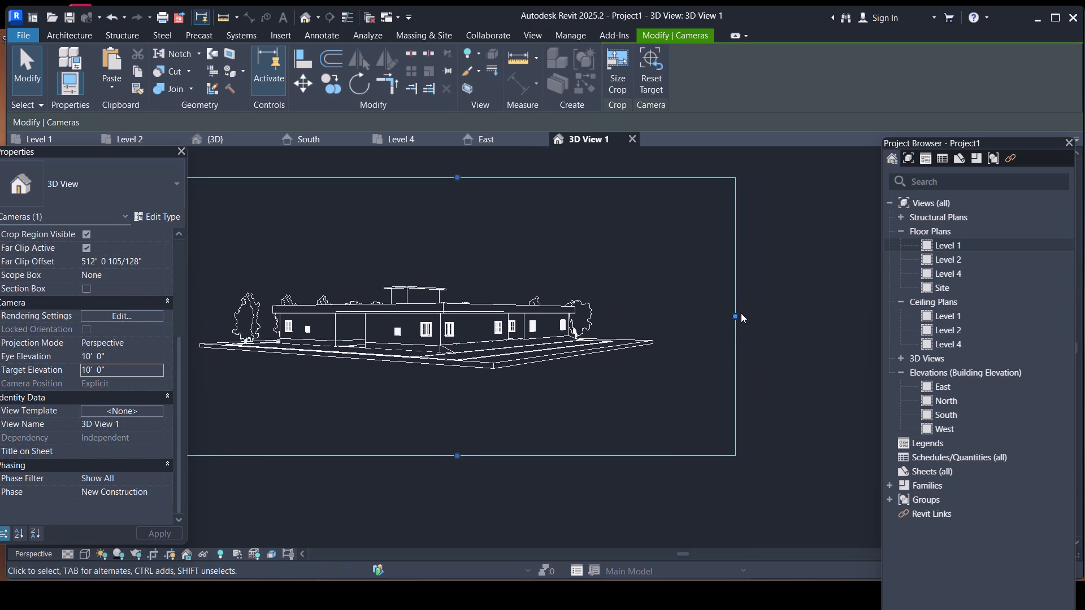
drag(739, 313, 683, 313)
middle_drag(597, 393, 643, 404)
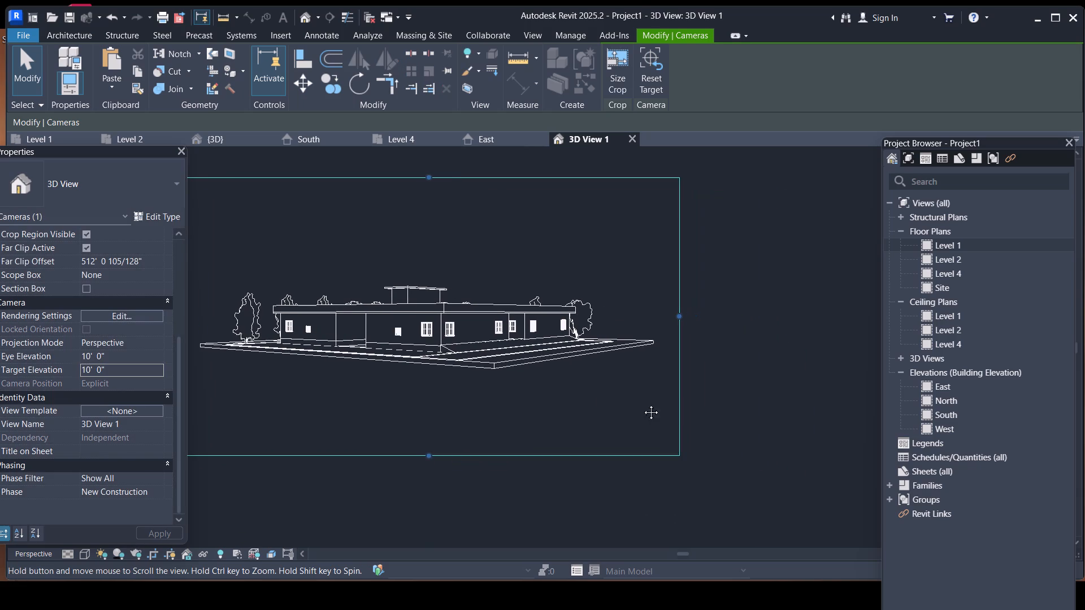
middle_drag(643, 404, 754, 409)
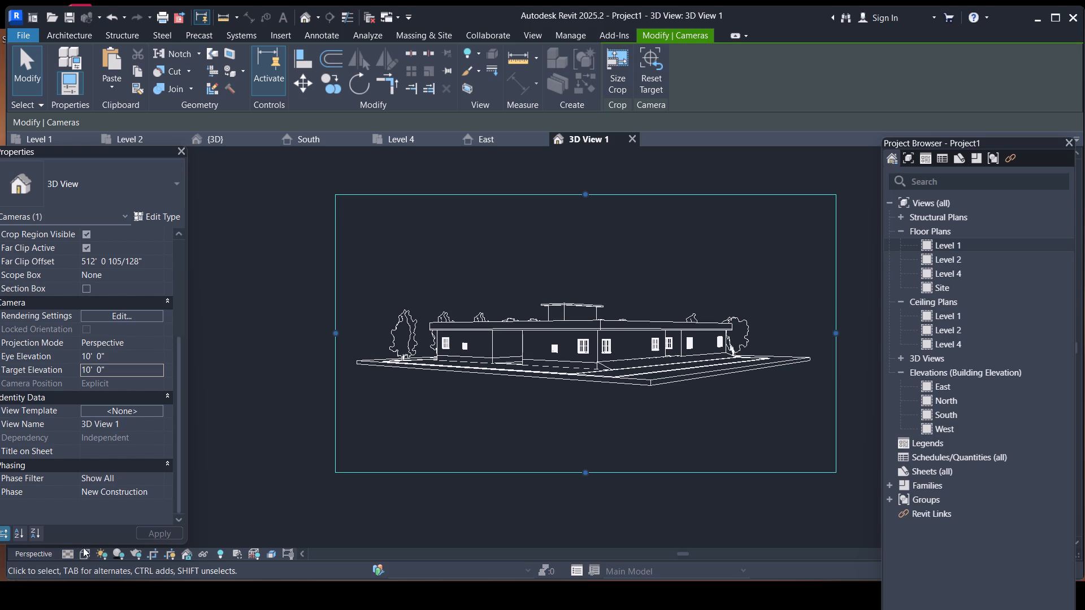
Switch the camera view from line display to a visual style showing realistic materials and trees.
click(84, 550)
click(87, 542)
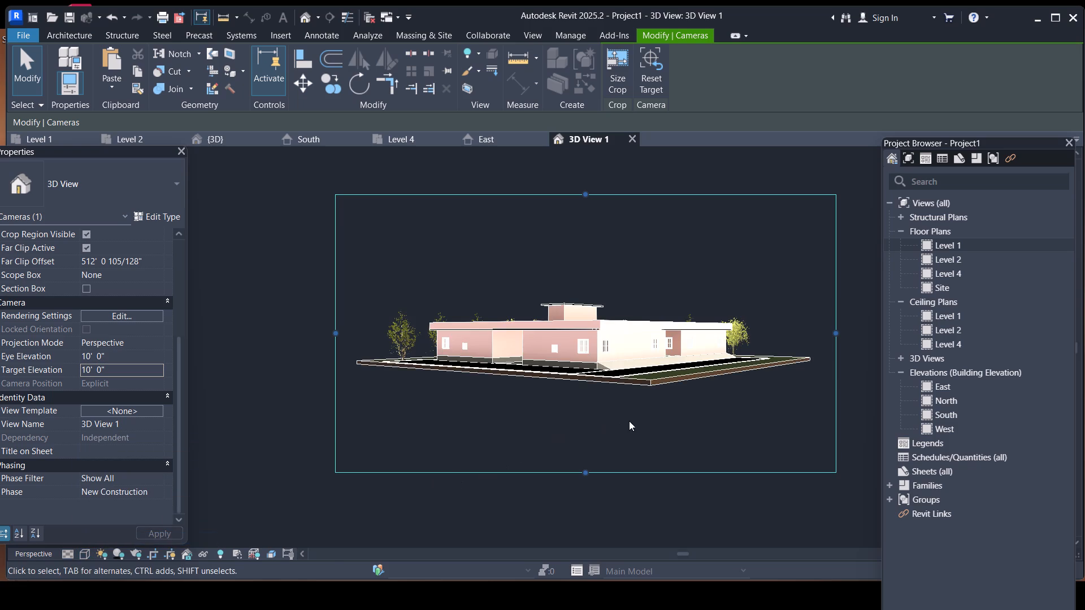
Orbit the camera to look down on the house from higher and fit the crop's lower edge just below the terrain's near corner.
middle_drag(630, 420, 572, 425)
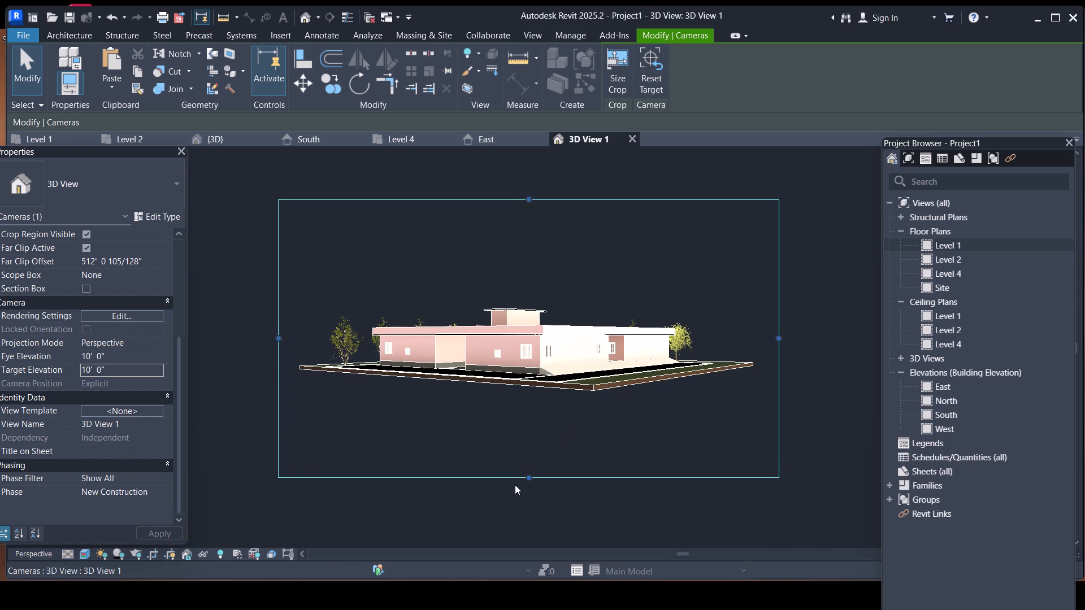
drag(522, 478, 545, 419)
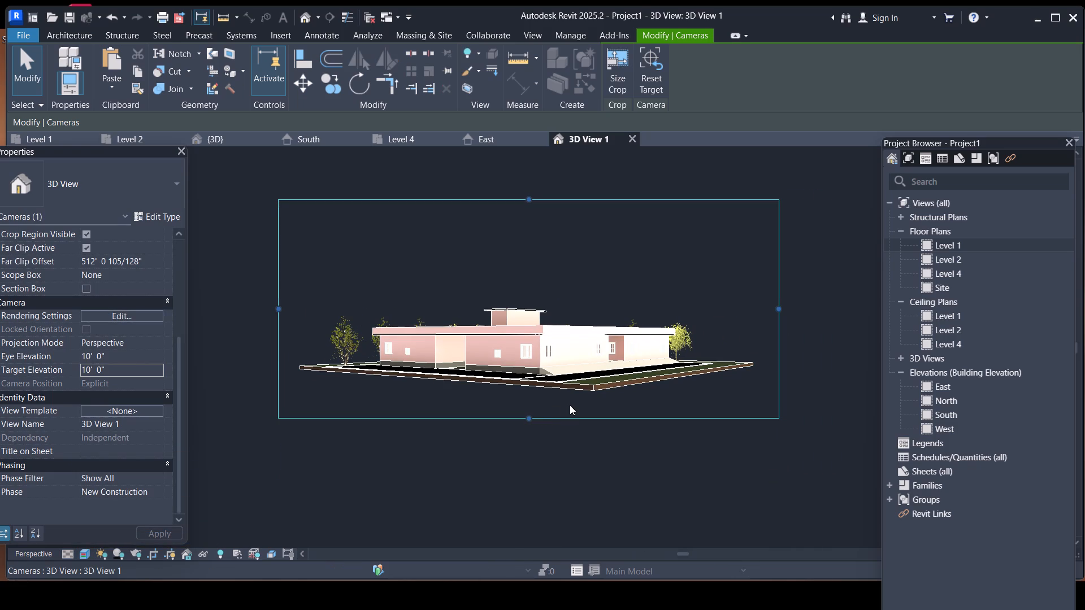
scroll(570, 386, up, 2)
shift+middle_drag(610, 326, 606, 340)
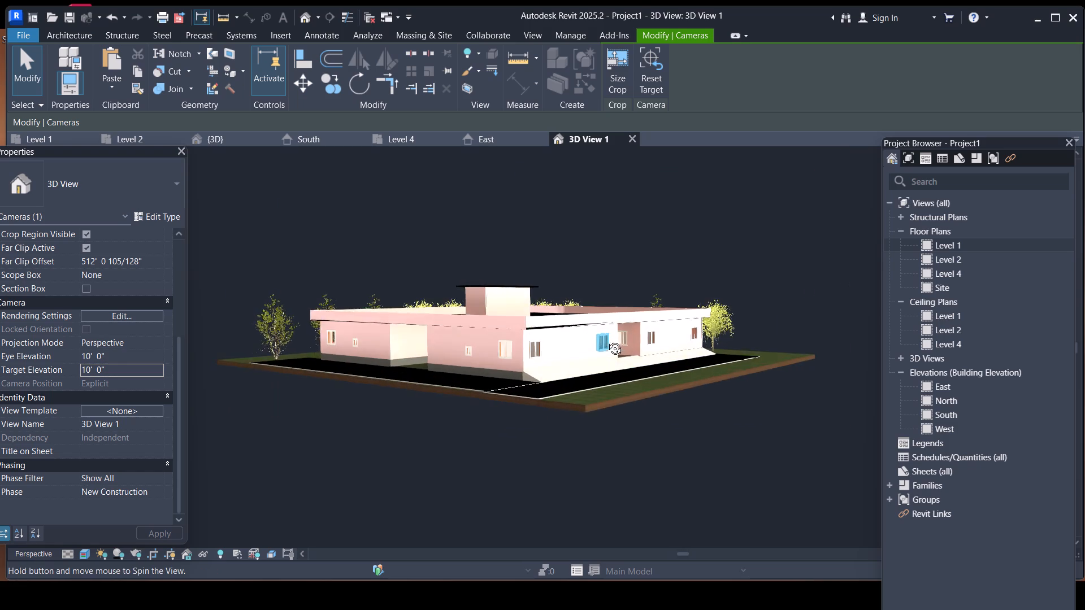
shift+middle_drag(606, 340, 603, 354)
scroll(603, 354, down, 3)
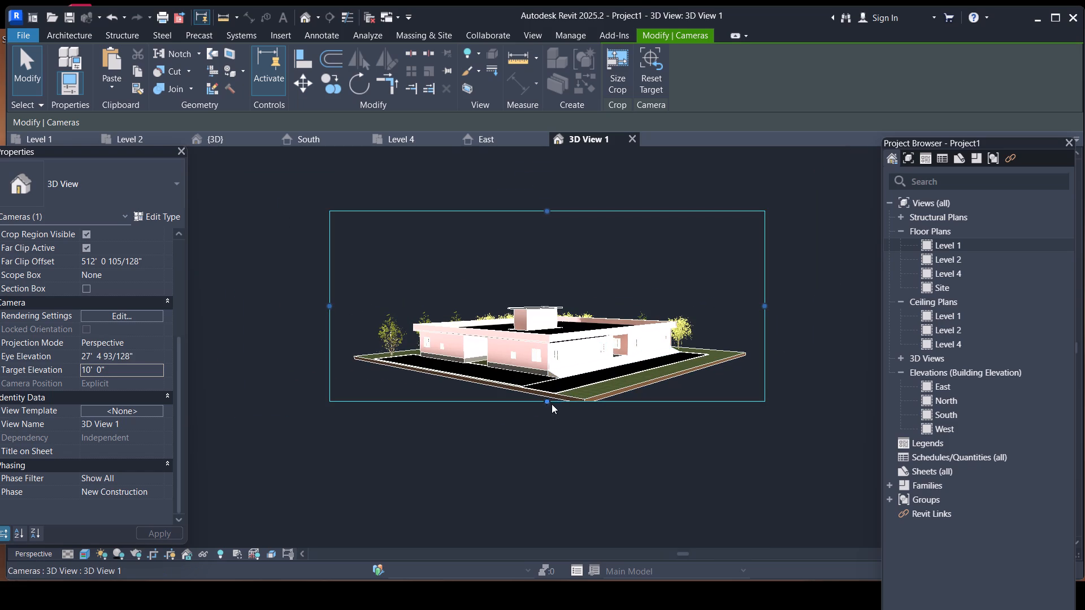
drag(546, 400, 552, 424)
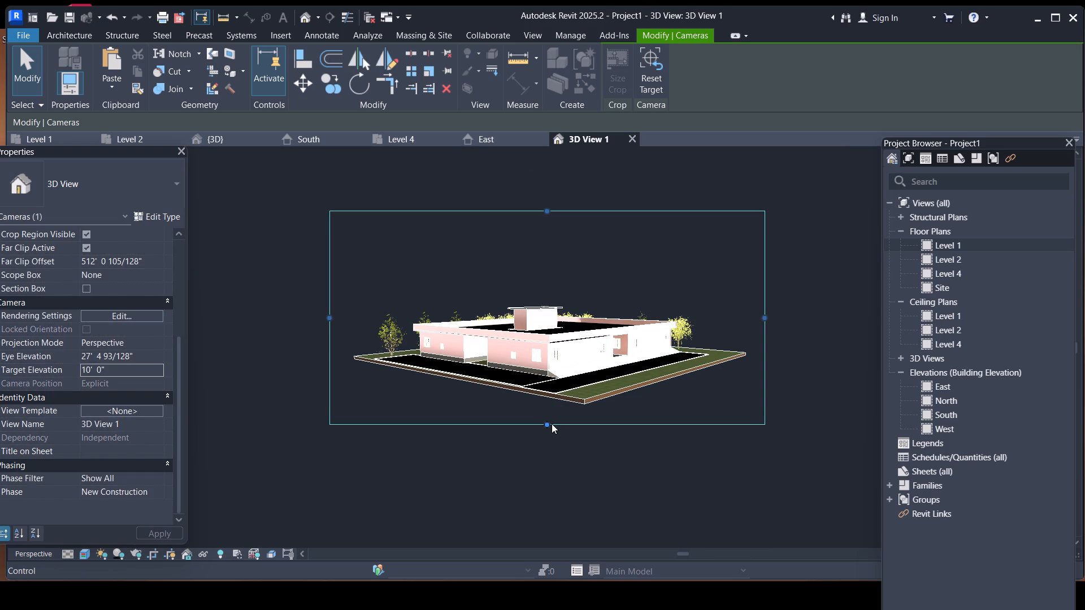
Render the camera view with the quality set to Medium.
scroll(591, 399, up, 1)
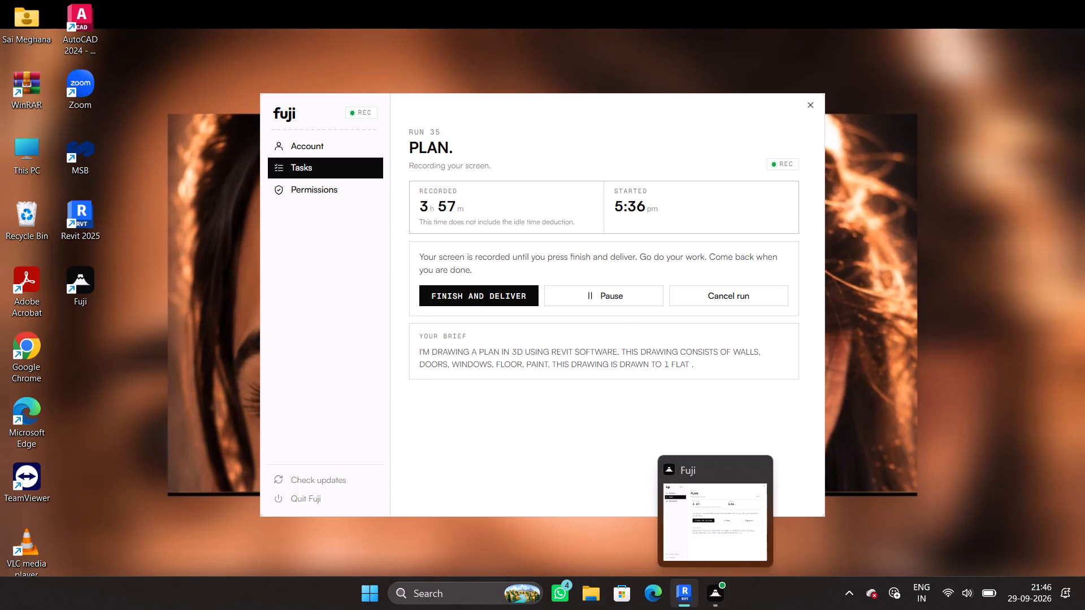
scroll(524, 403, up, 2)
scroll(520, 409, down, 1)
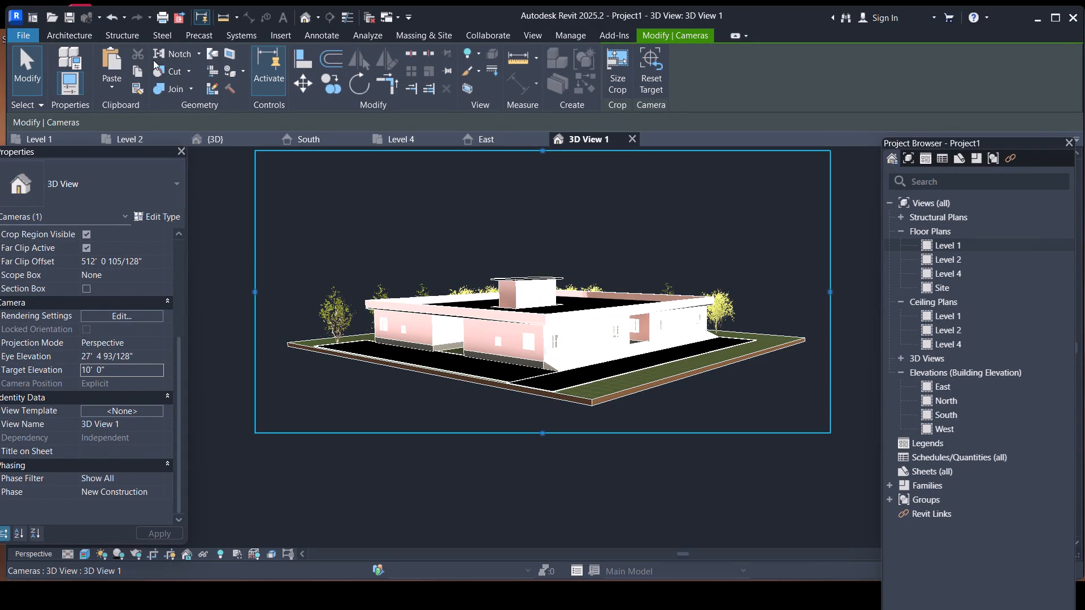
click(528, 40)
click(326, 69)
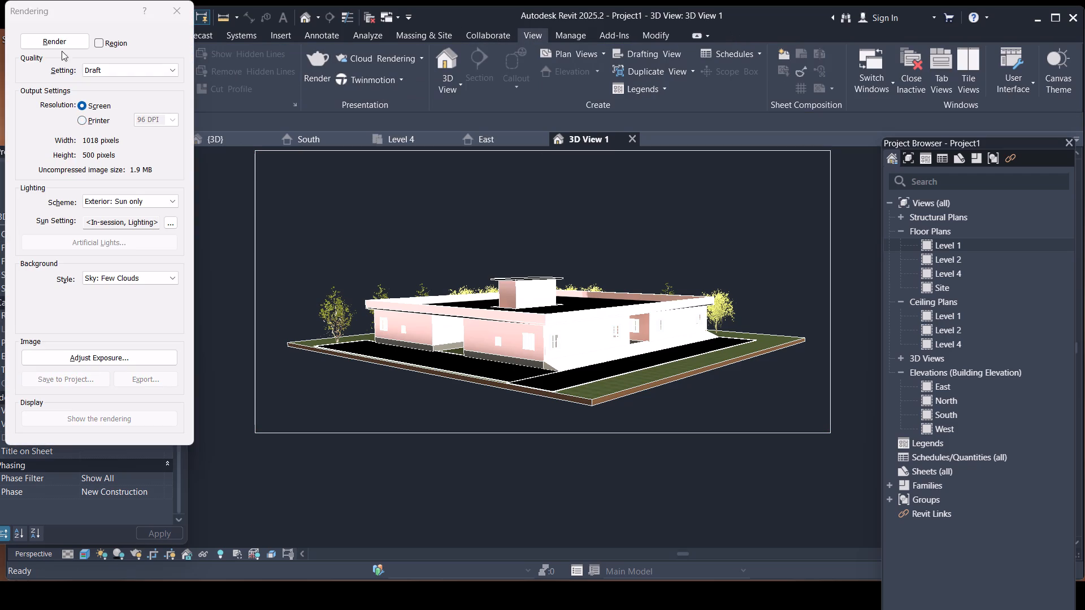
click(129, 71)
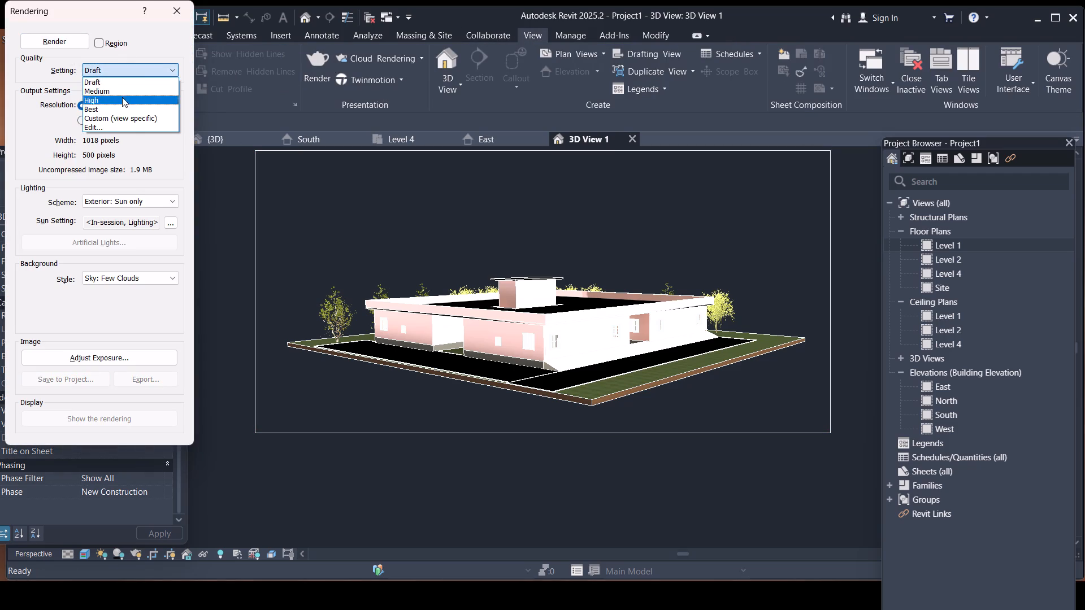
click(121, 90)
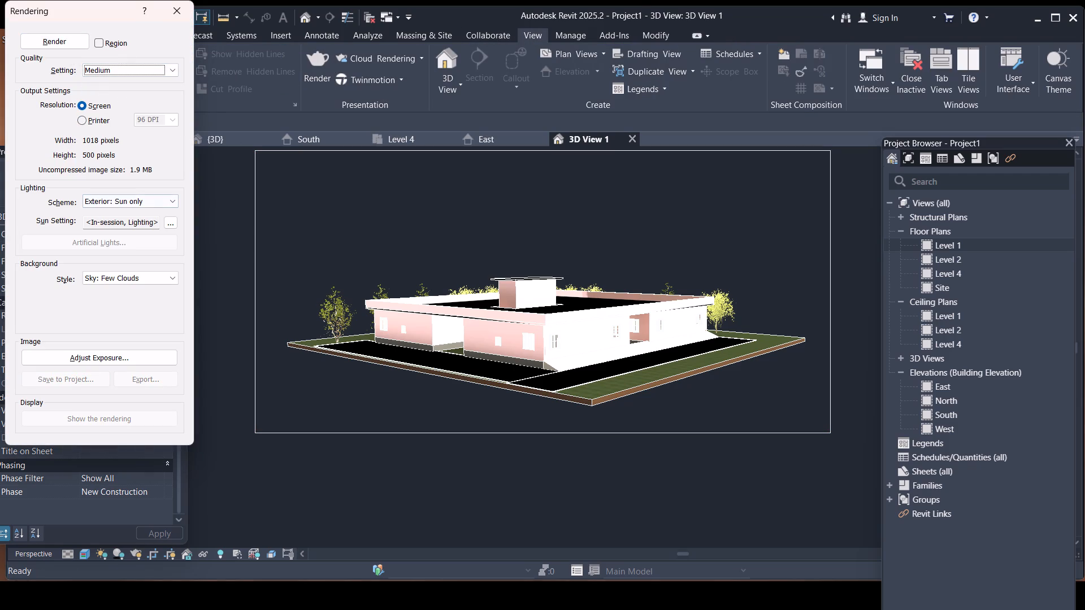
click(70, 38)
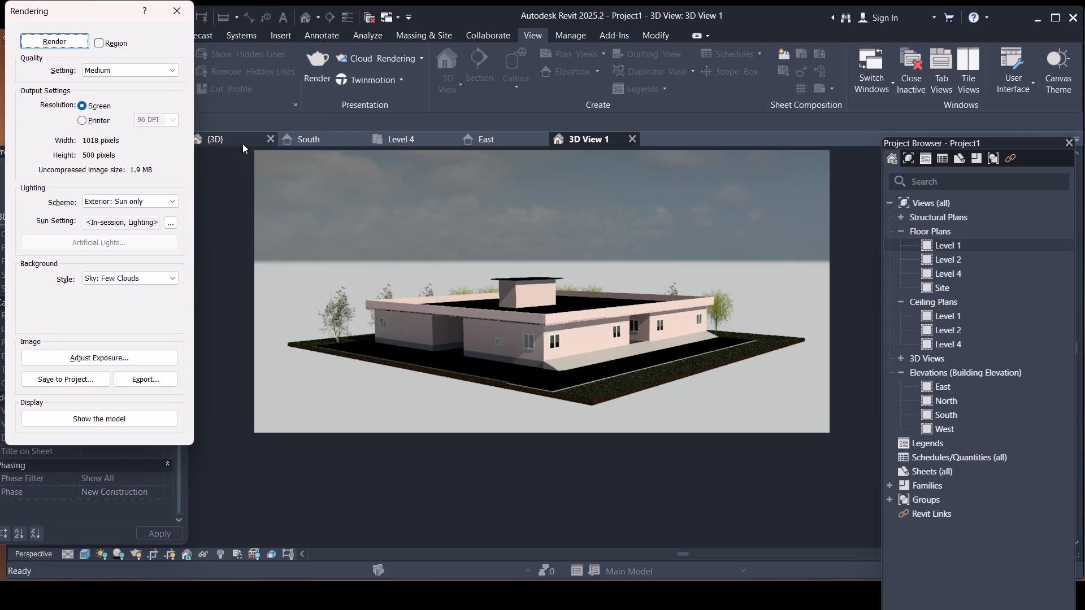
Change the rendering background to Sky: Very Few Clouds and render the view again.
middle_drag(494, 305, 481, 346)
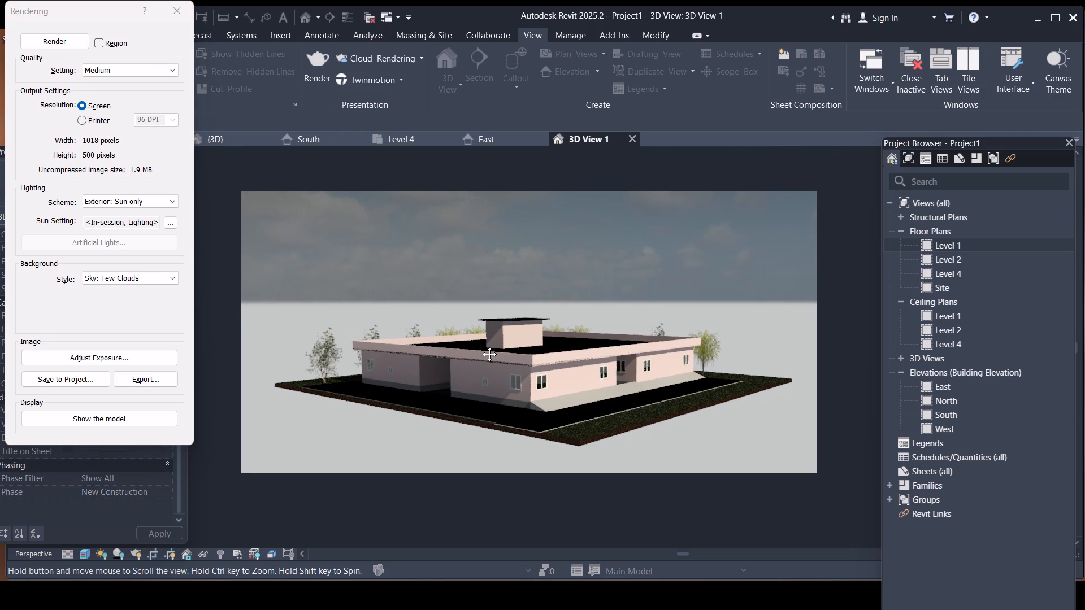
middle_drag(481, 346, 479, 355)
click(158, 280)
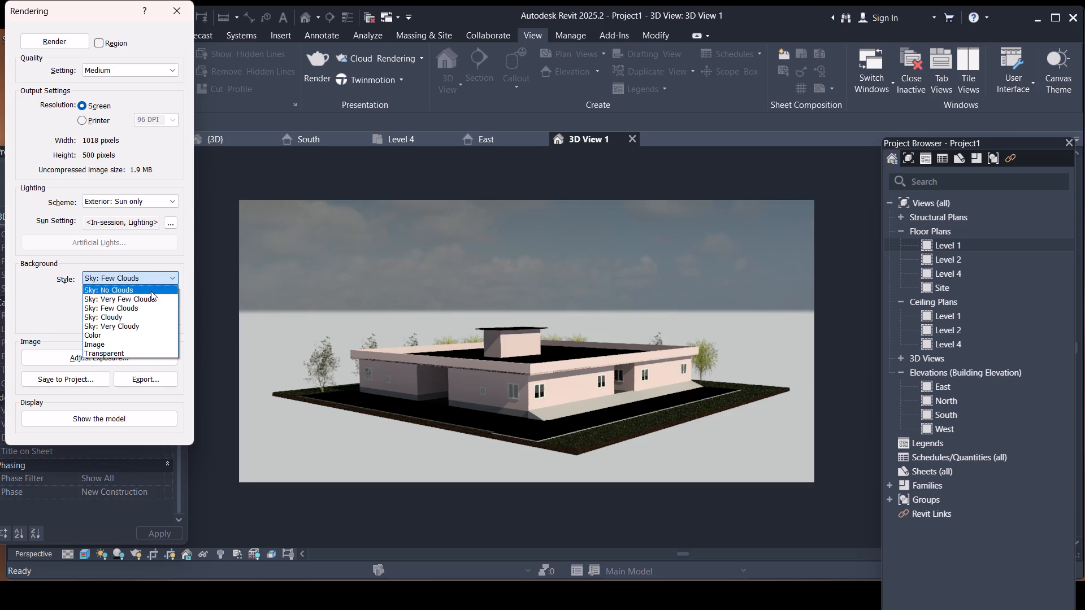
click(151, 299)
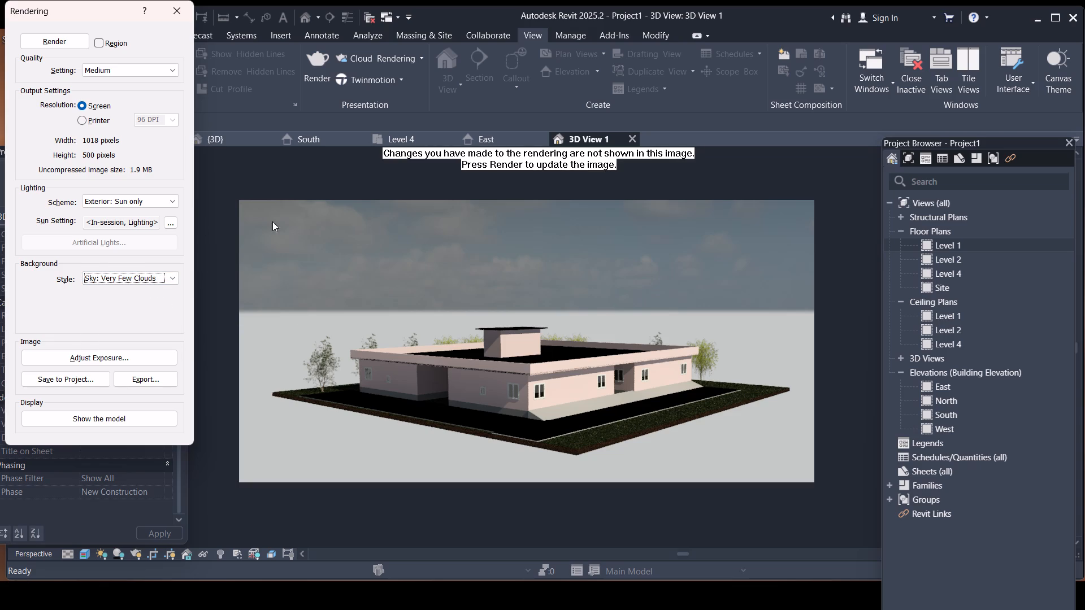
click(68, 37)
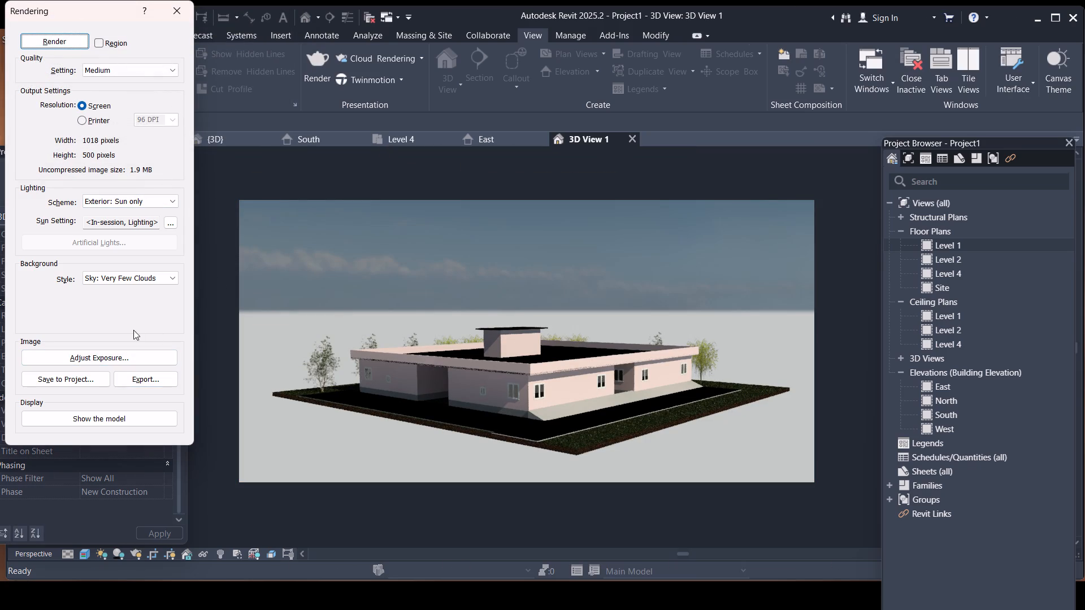
Enlarge the rendered view, set its background to Sky: No Clouds and render it again.
scroll(519, 410, up, 4)
scroll(548, 403, down, 1)
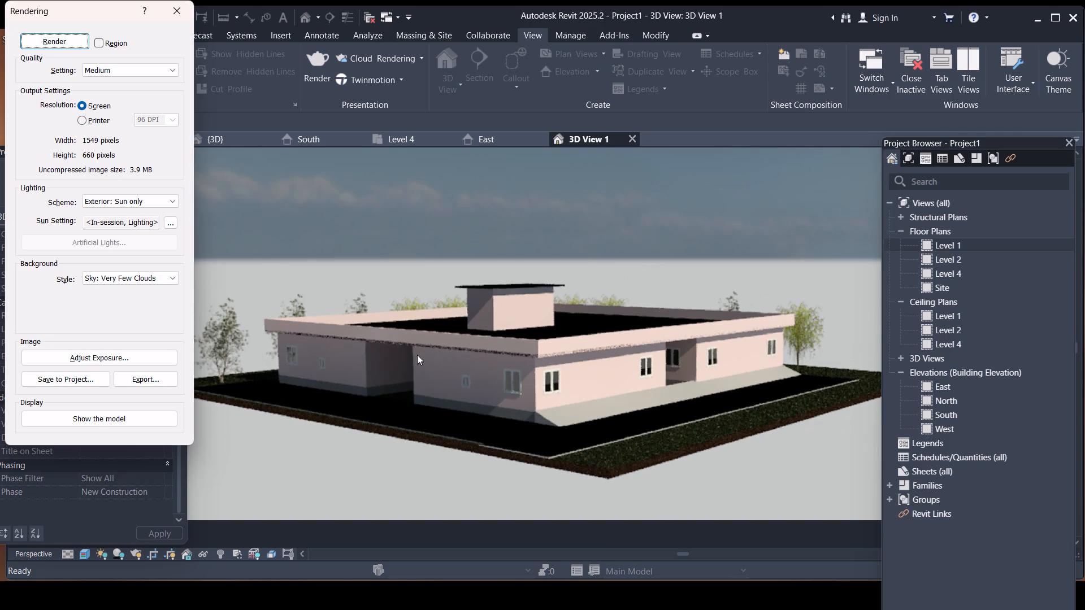
click(160, 276)
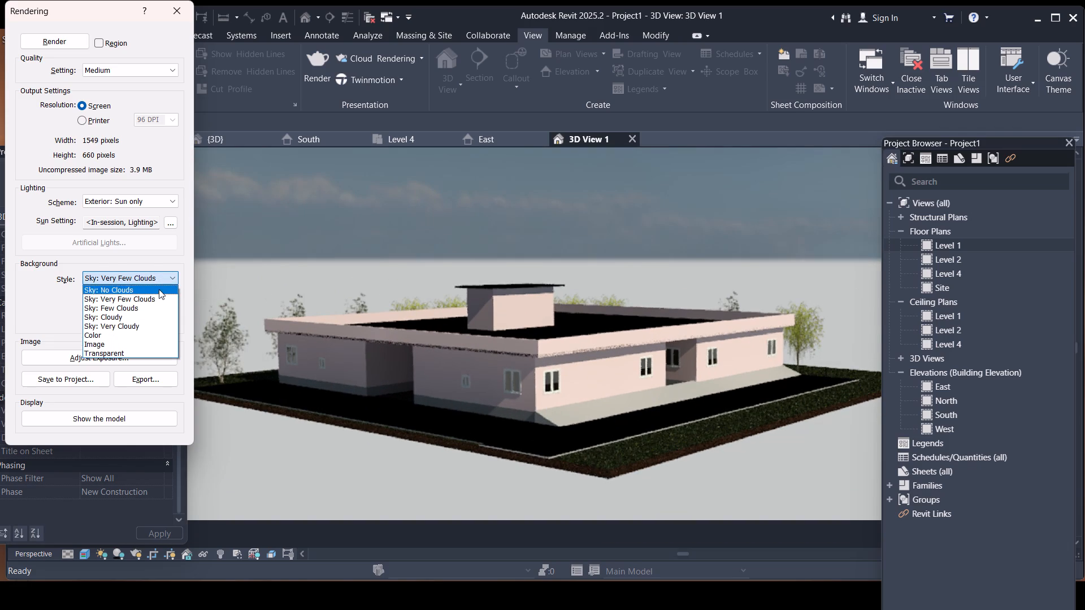
click(159, 289)
click(71, 35)
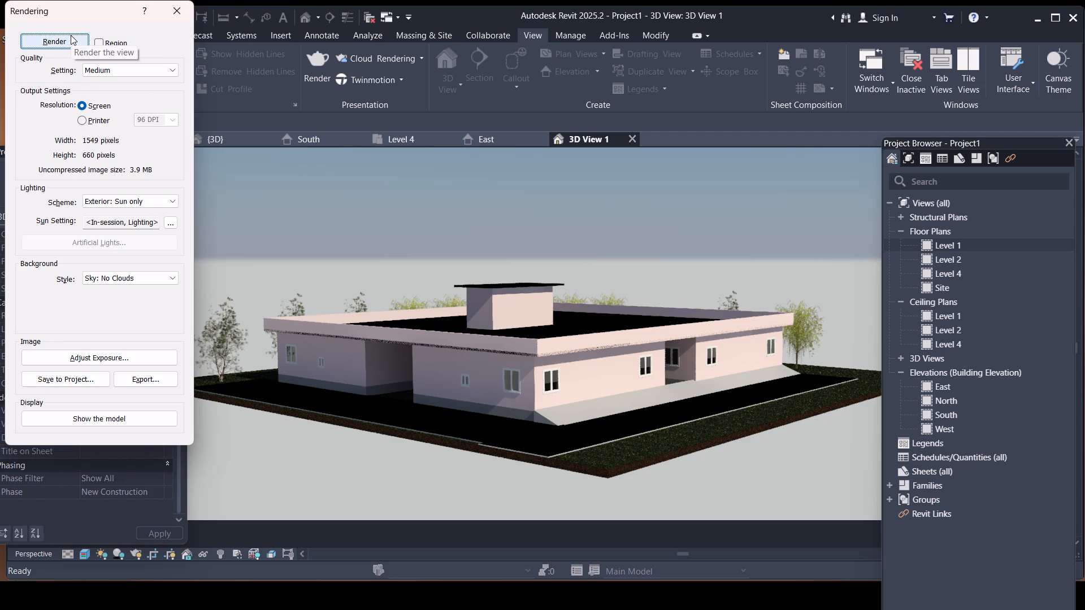
Save the rendered image to the project and close the rendering settings.
click(73, 382)
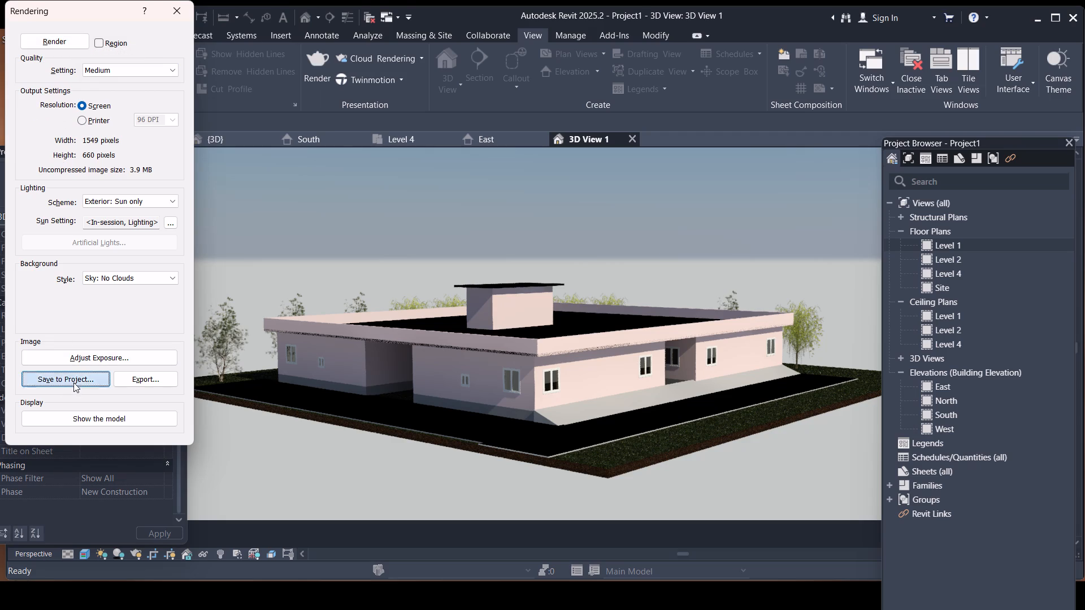
click(573, 332)
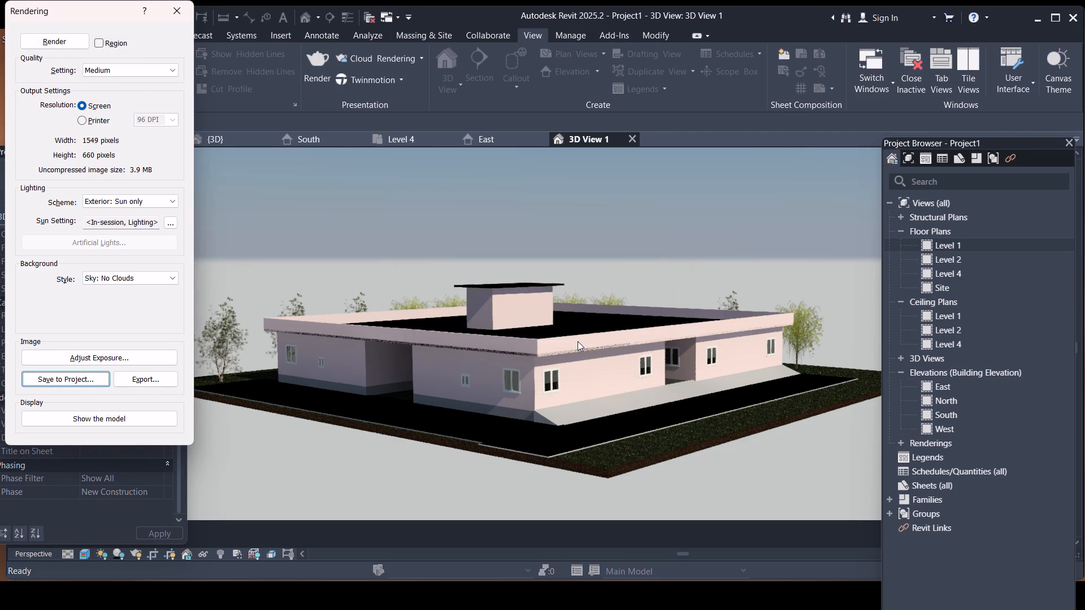
click(170, 7)
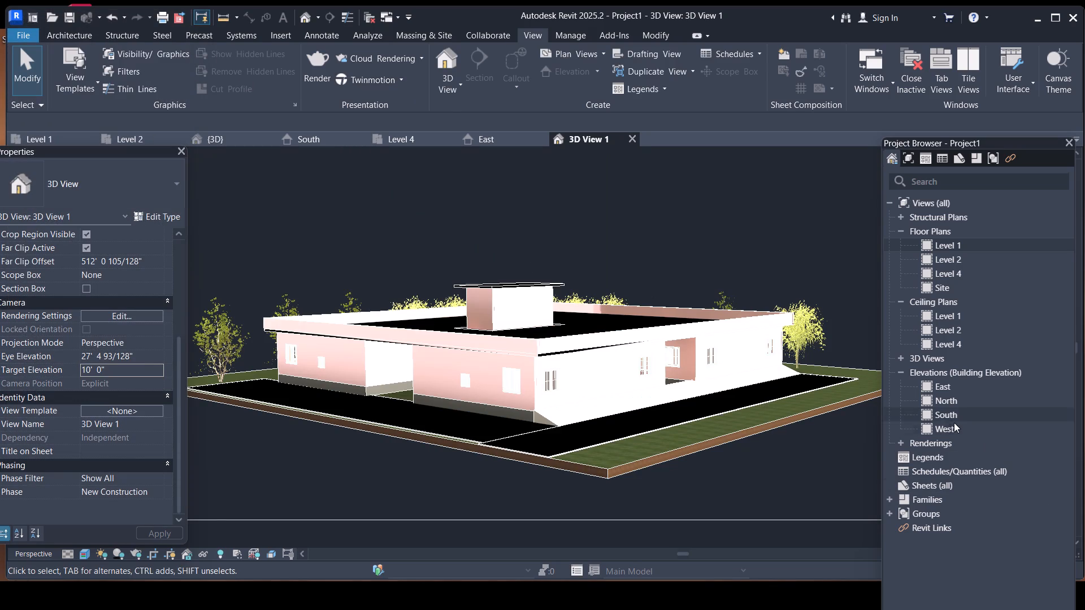
Open the saved rendering from the project's renderings to view it.
double_click(943, 444)
double_click(945, 452)
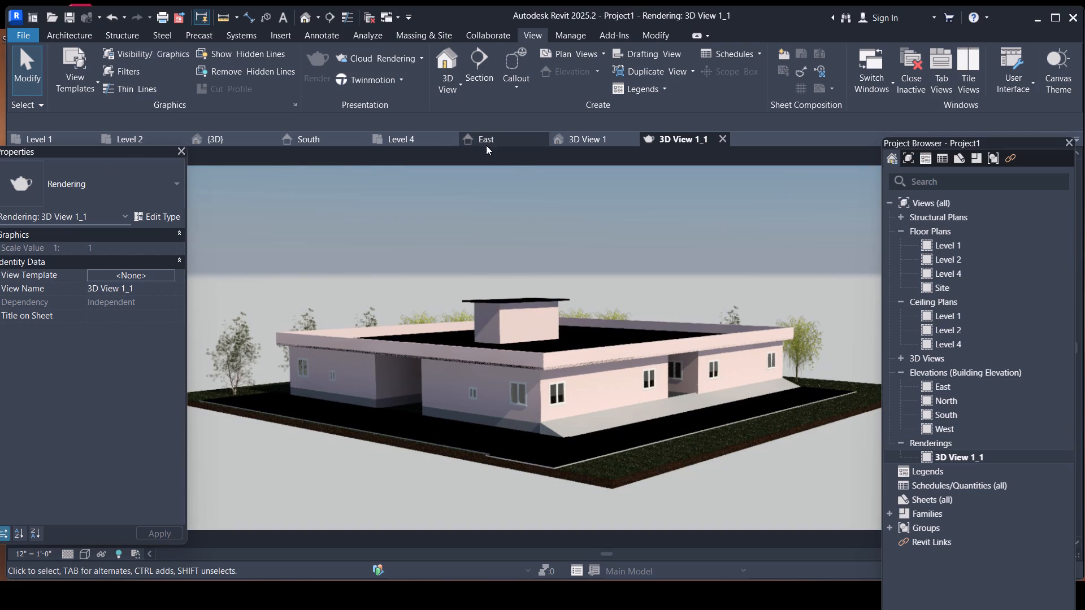
Return to the default 3D view and examine the house, ramp and ground strips from the near corner.
click(261, 141)
scroll(575, 308, up, 8)
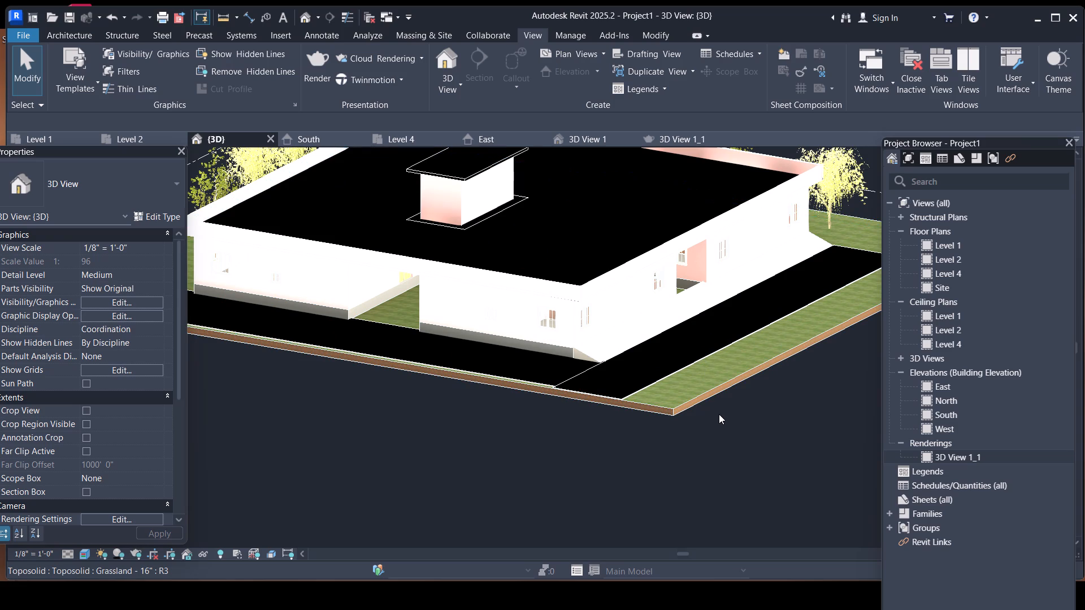
scroll(783, 455, down, 1)
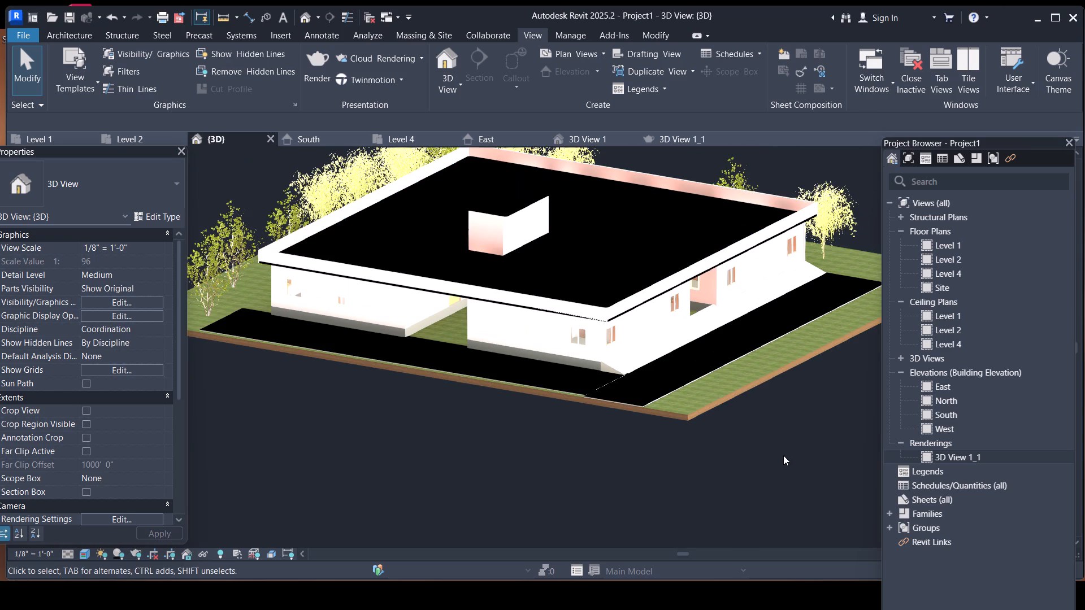
scroll(742, 396, down, 1)
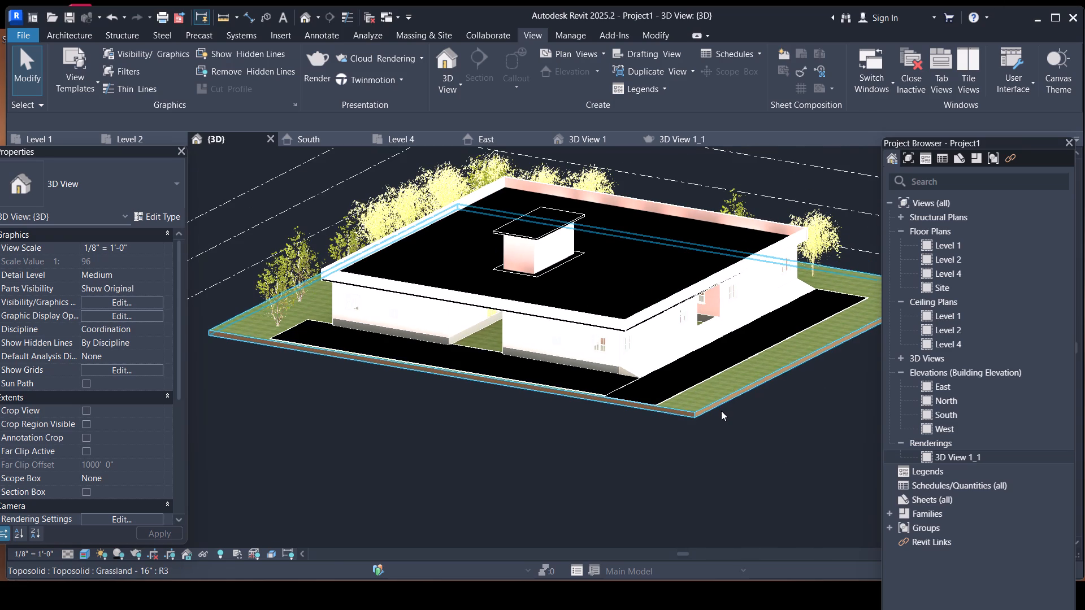
middle_drag(721, 439, 732, 466)
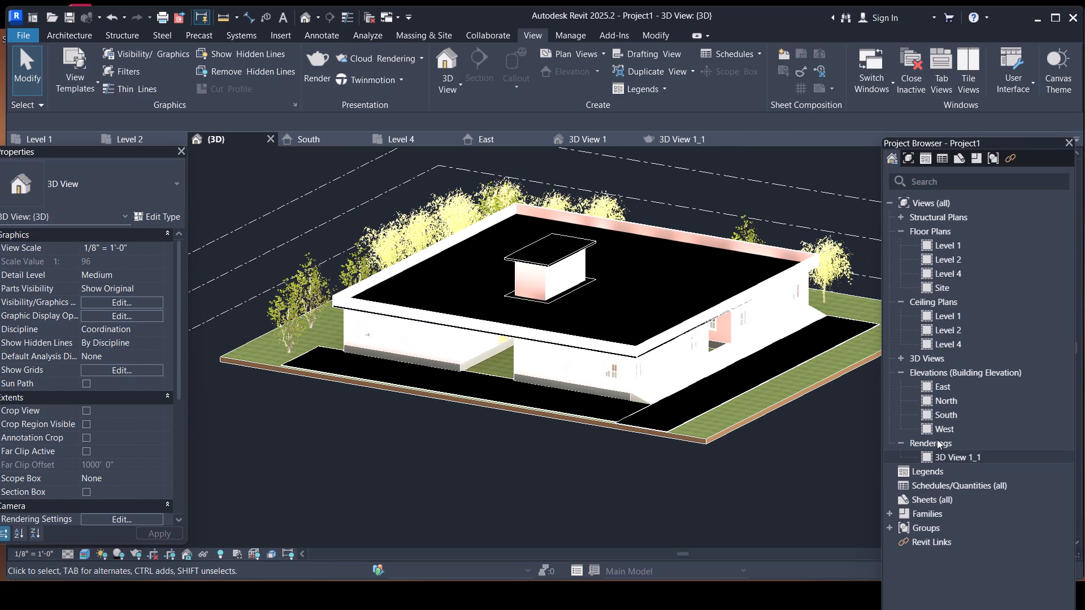
Reopen the saved rendering 3D View 1_1 to view it.
double_click(951, 457)
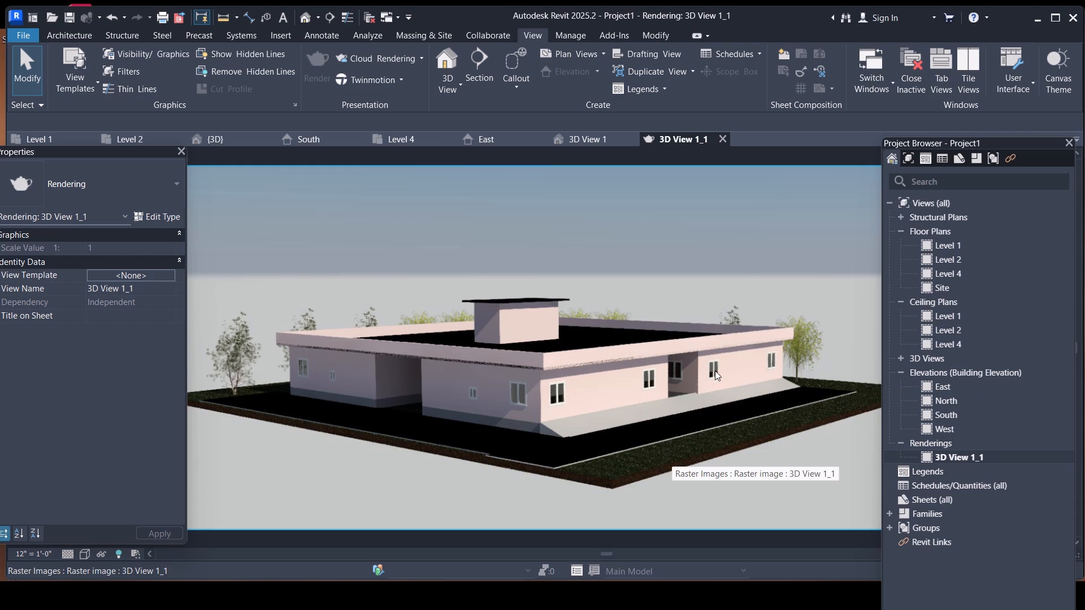
scroll(717, 366, down, 2)
scroll(616, 465, up, 2)
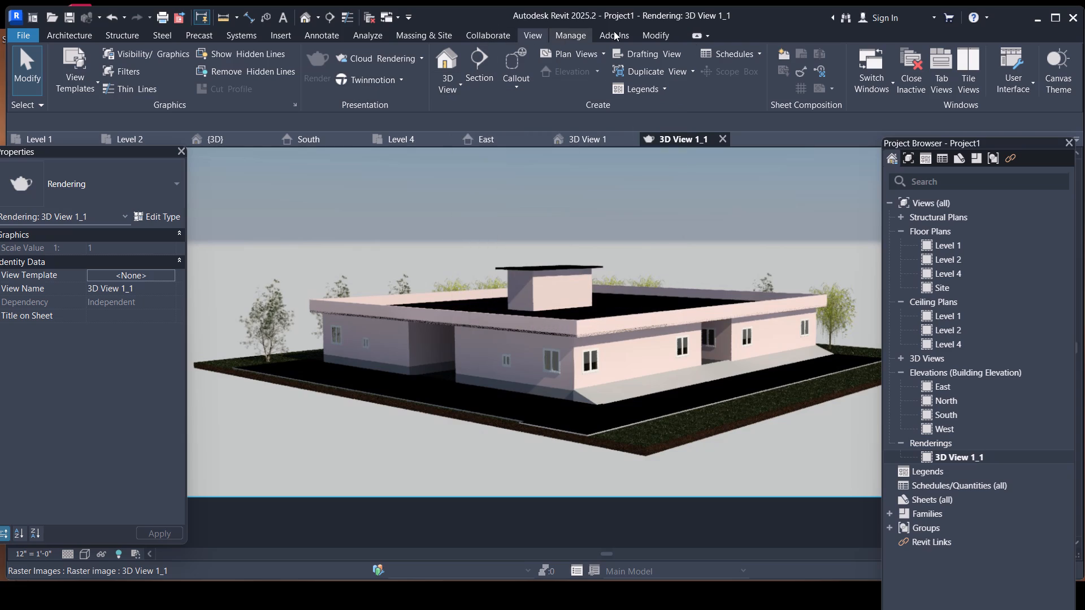
Set the default 3D view's rendering background to Sky: Cloudy and render the house from a lower angle, then close the rendering settings.
click(319, 59)
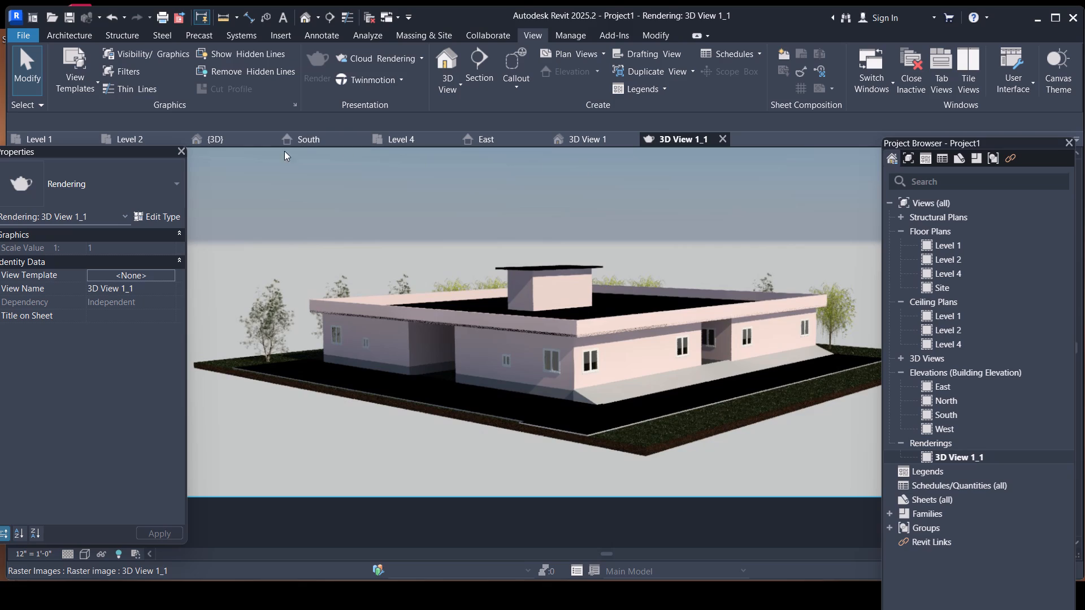
click(249, 140)
click(312, 60)
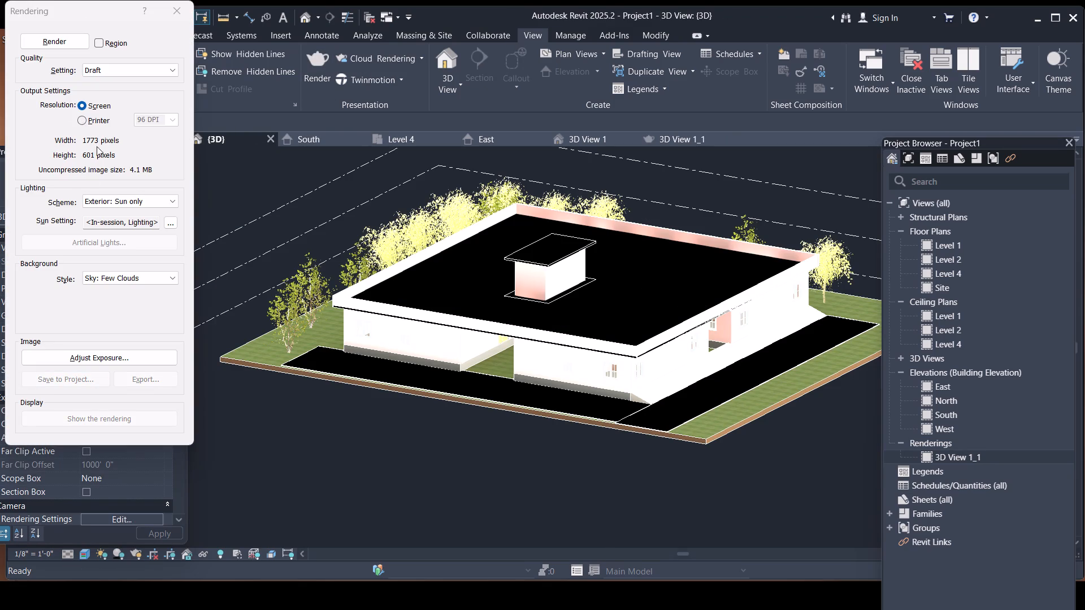
click(172, 283)
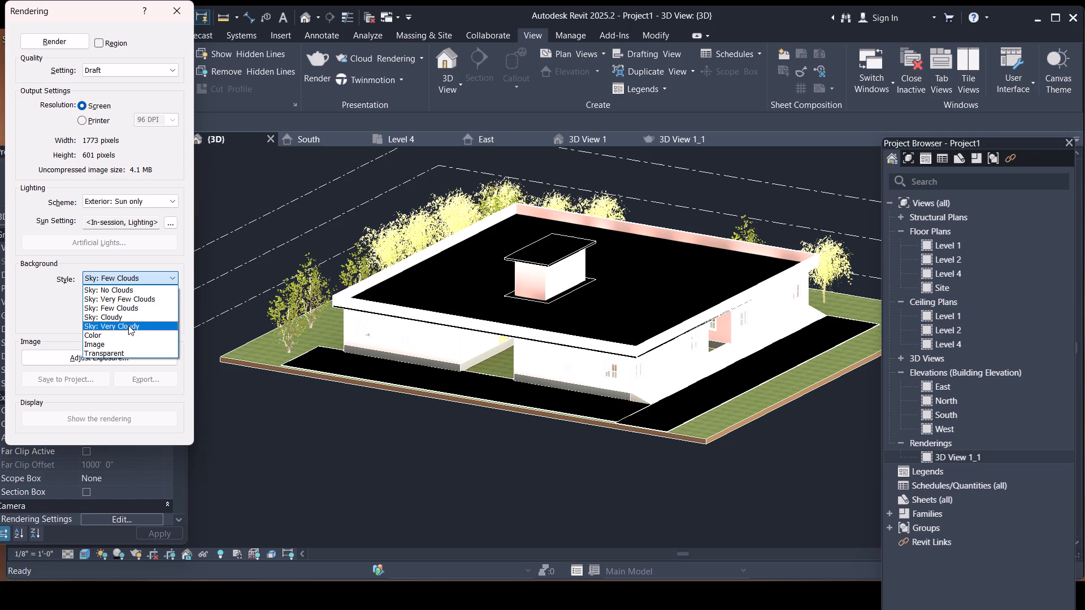
click(127, 315)
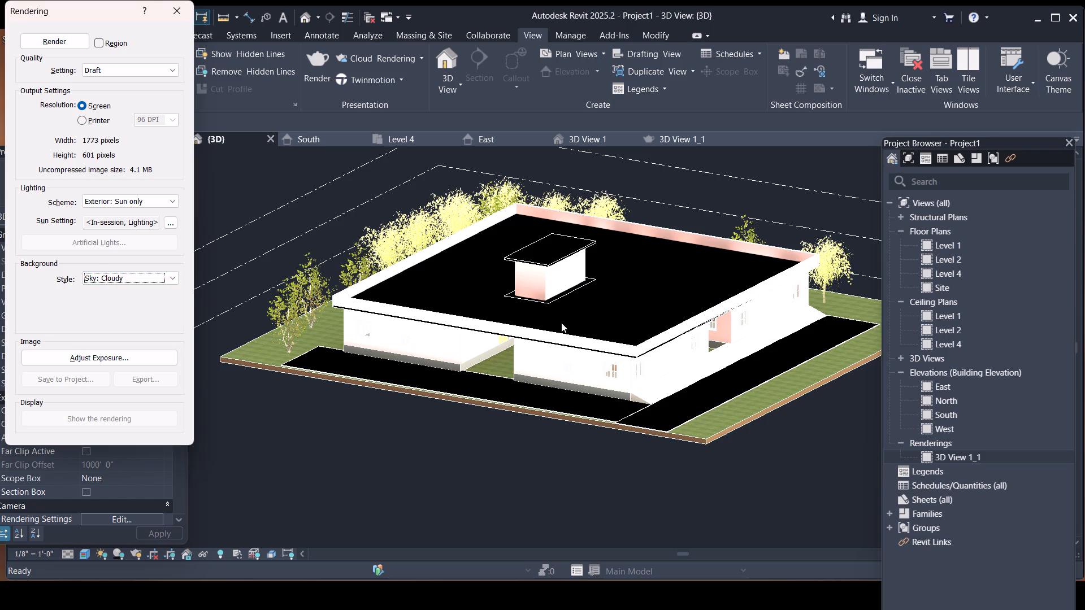
middle_drag(561, 323, 566, 395)
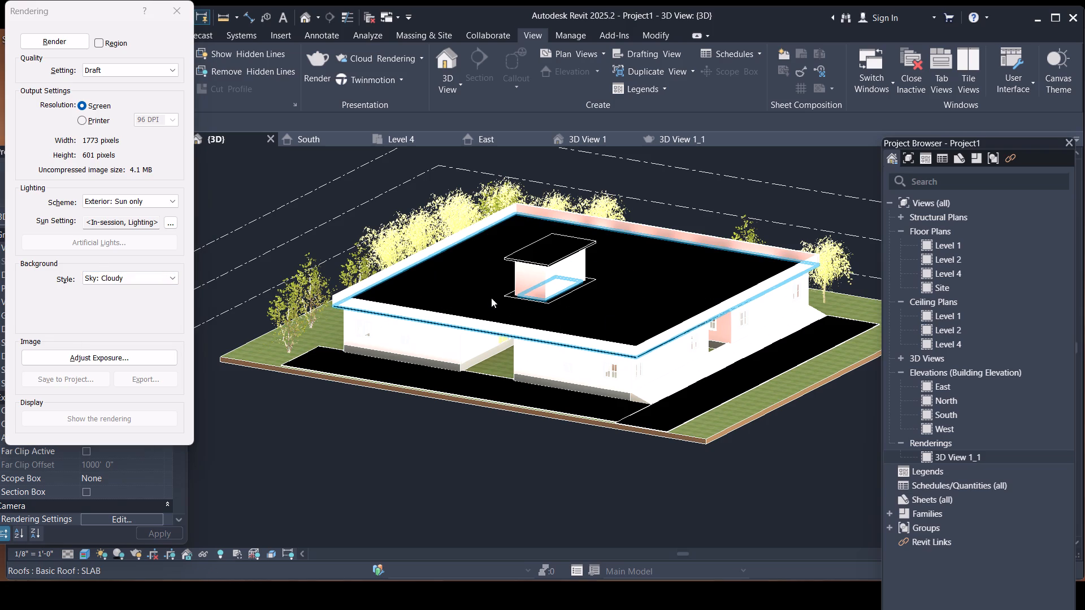
shift+middle_drag(508, 322, 512, 259)
middle_drag(525, 251, 520, 325)
click(55, 41)
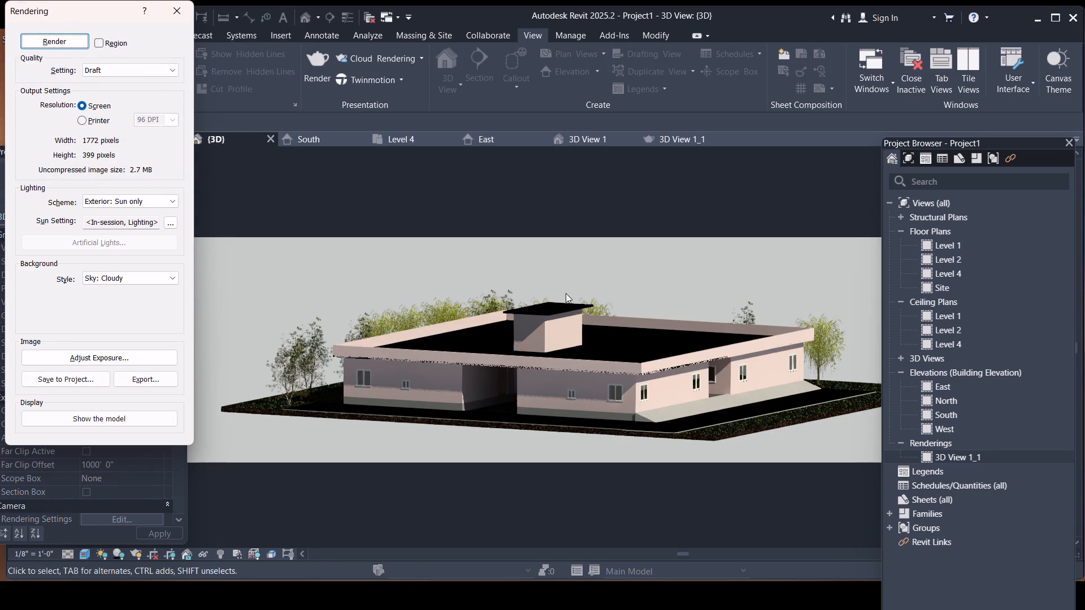
shift+middle_drag(589, 288, 592, 319)
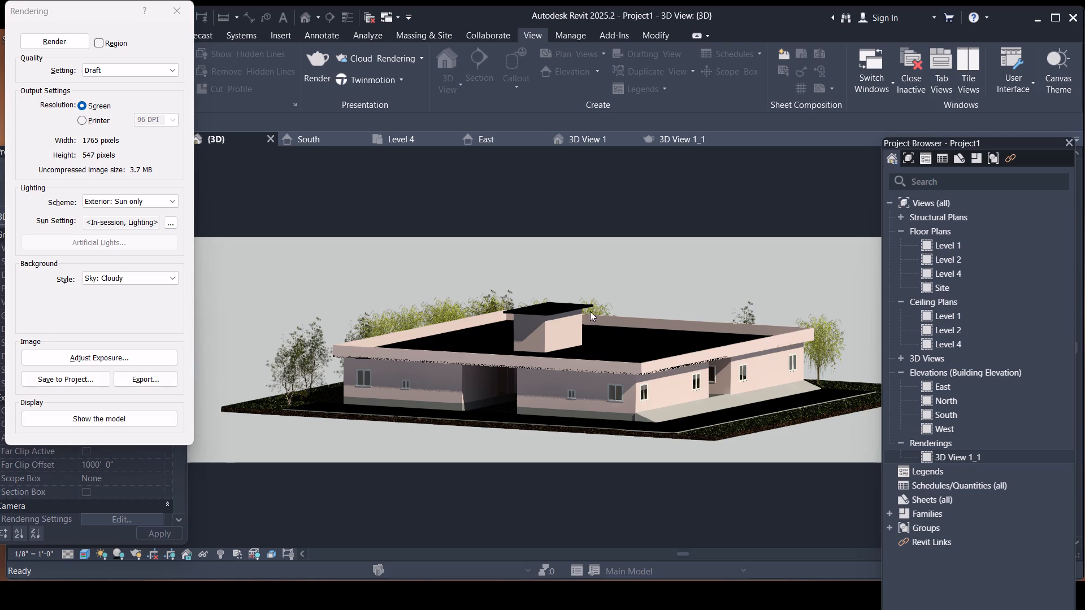
shift+middle_click(564, 313)
click(171, 14)
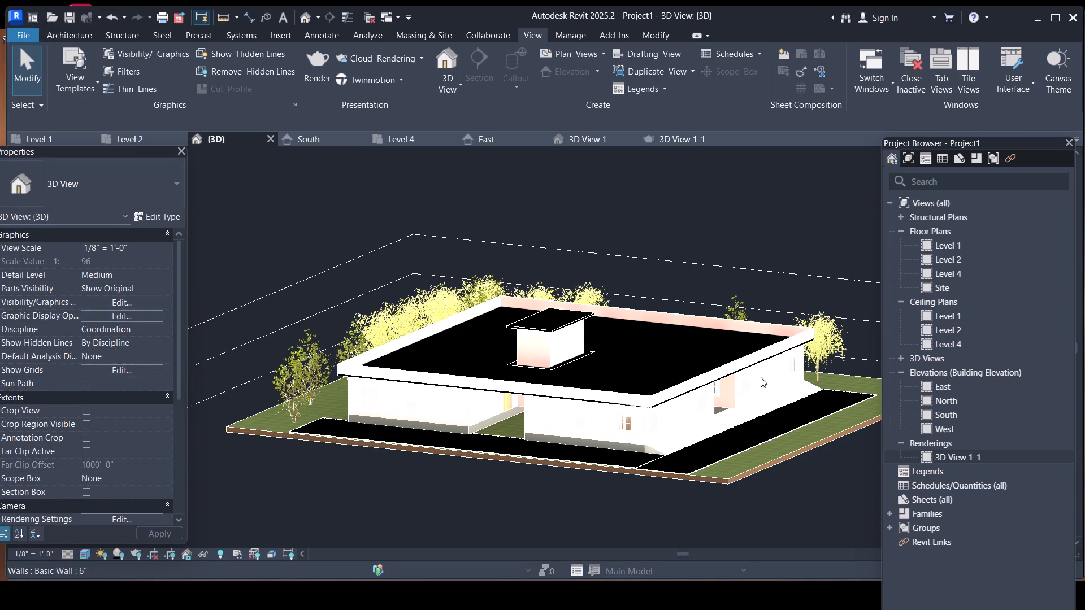
Reframe the default 3D view so the whole house and site fit, render it again to check the image, and close the rendering settings.
shift+middle_drag(558, 373, 561, 437)
shift+scroll(558, 374, down, 1)
scroll(570, 387, down, 3)
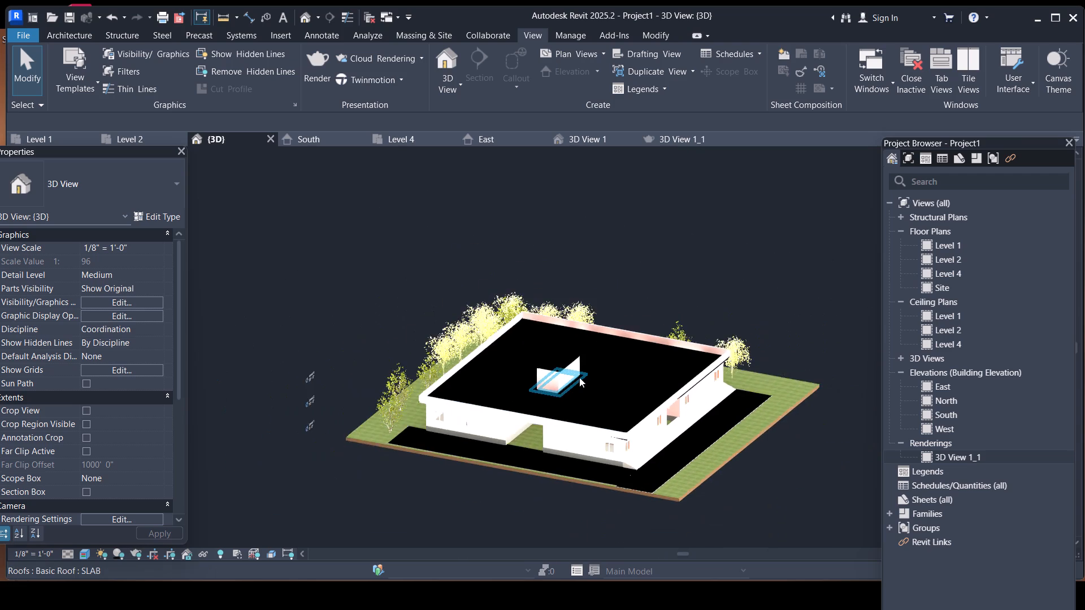
scroll(579, 377, down, 2)
scroll(593, 409, up, 2)
shift+middle_drag(627, 473, 623, 428)
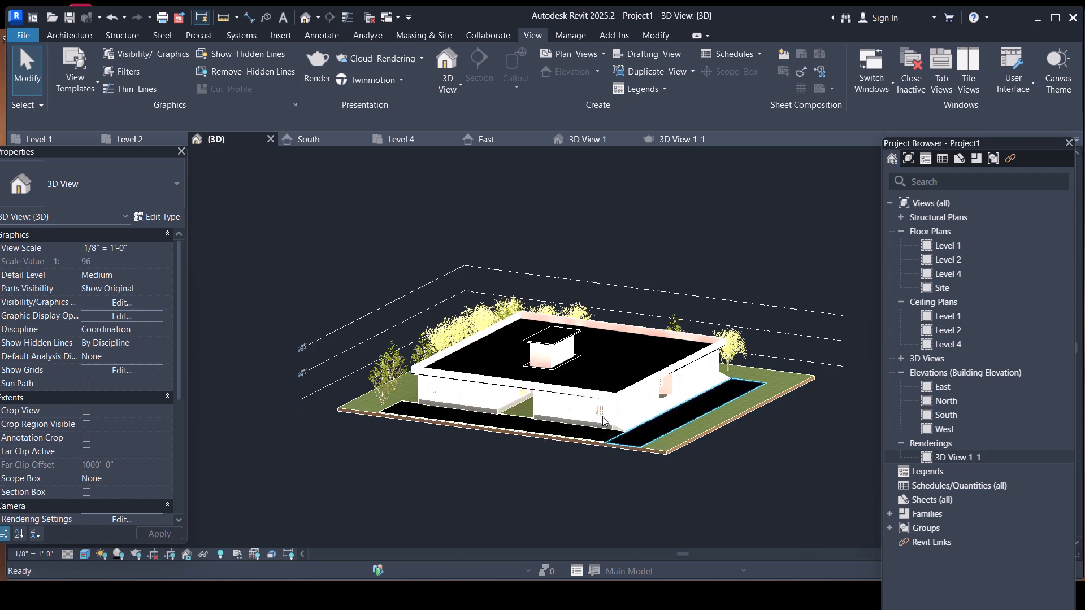
middle_click(591, 408)
scroll(591, 408, down, 2)
middle_drag(591, 408, 579, 389)
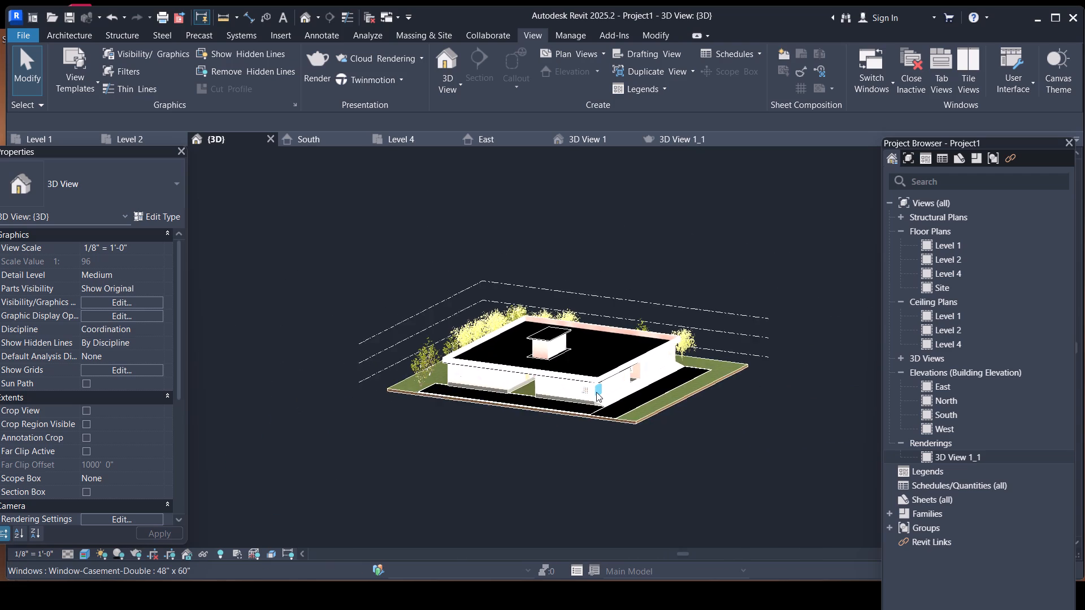
scroll(596, 392, up, 1)
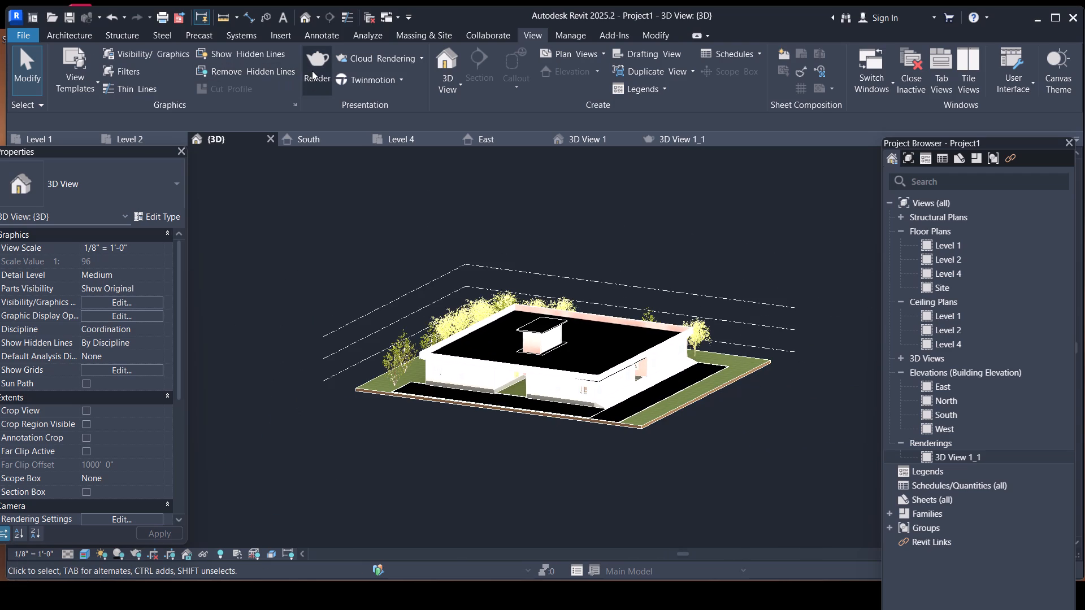
click(312, 71)
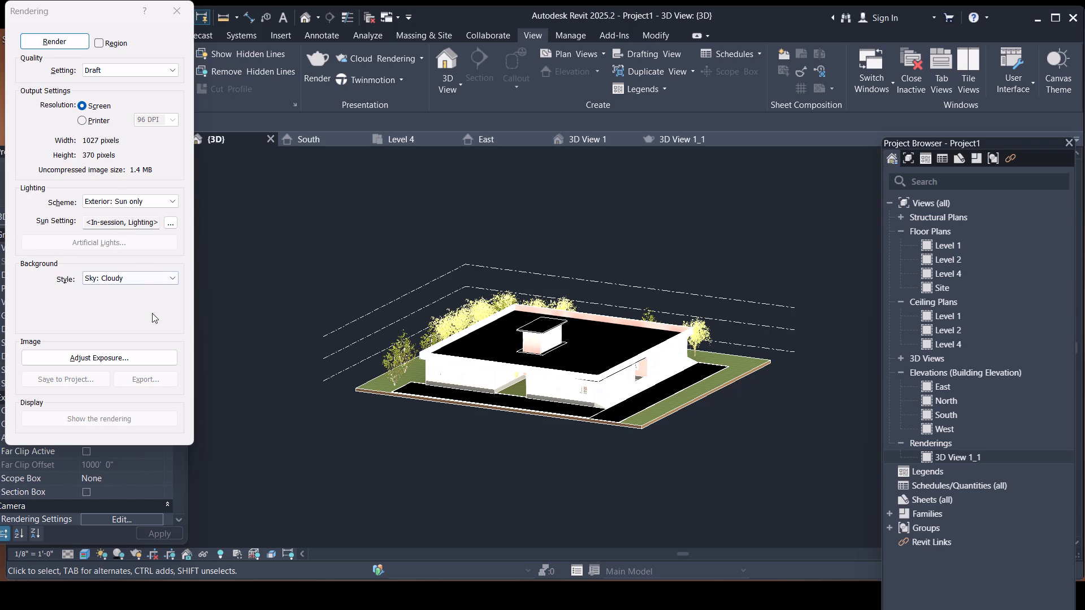
click(34, 37)
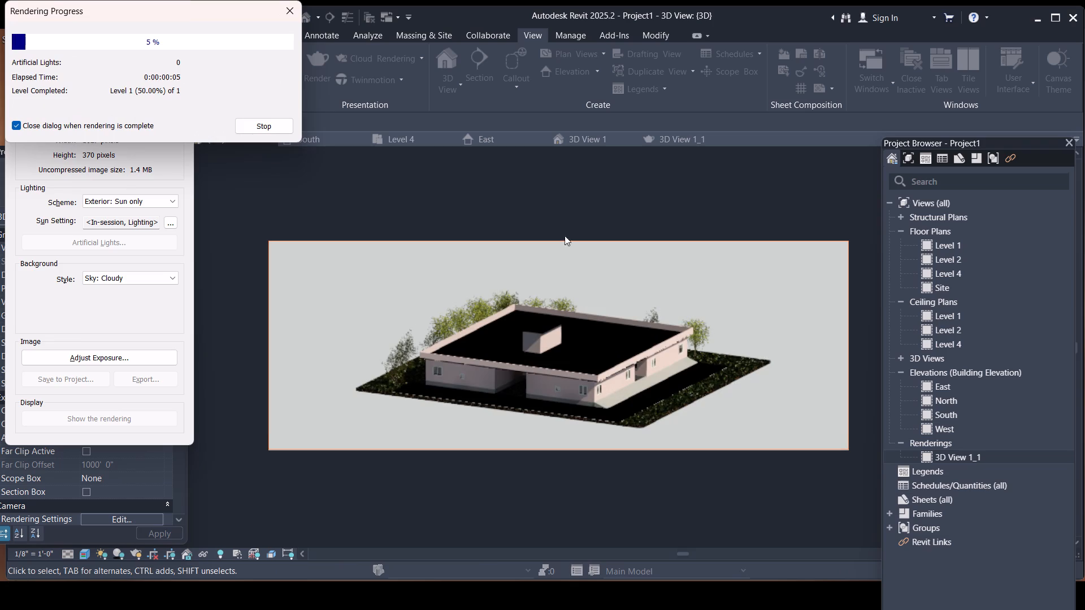
scroll(587, 284, up, 2)
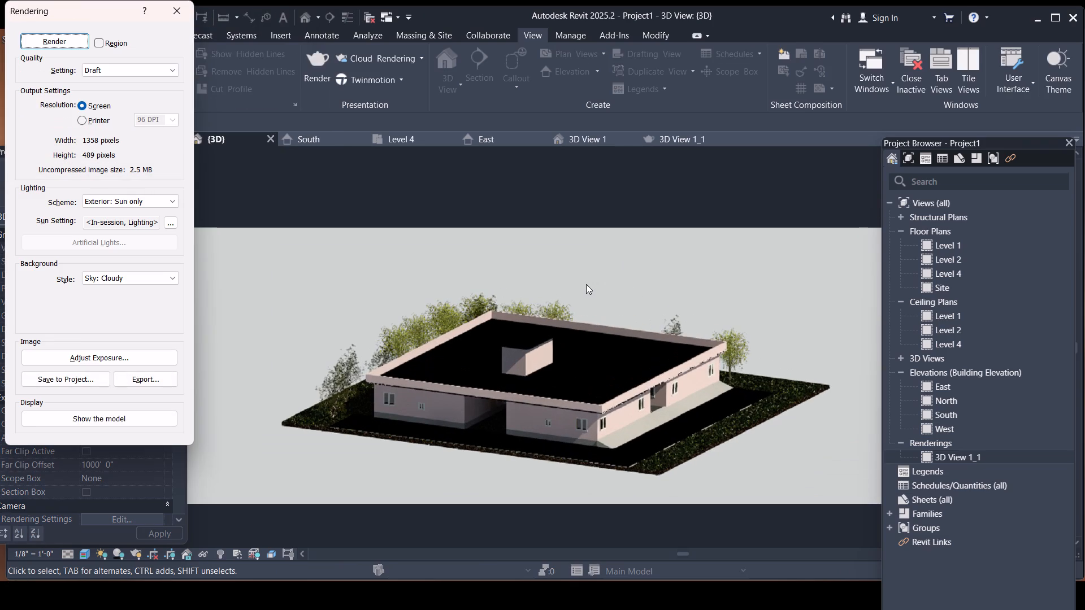
scroll(585, 267, down, 1)
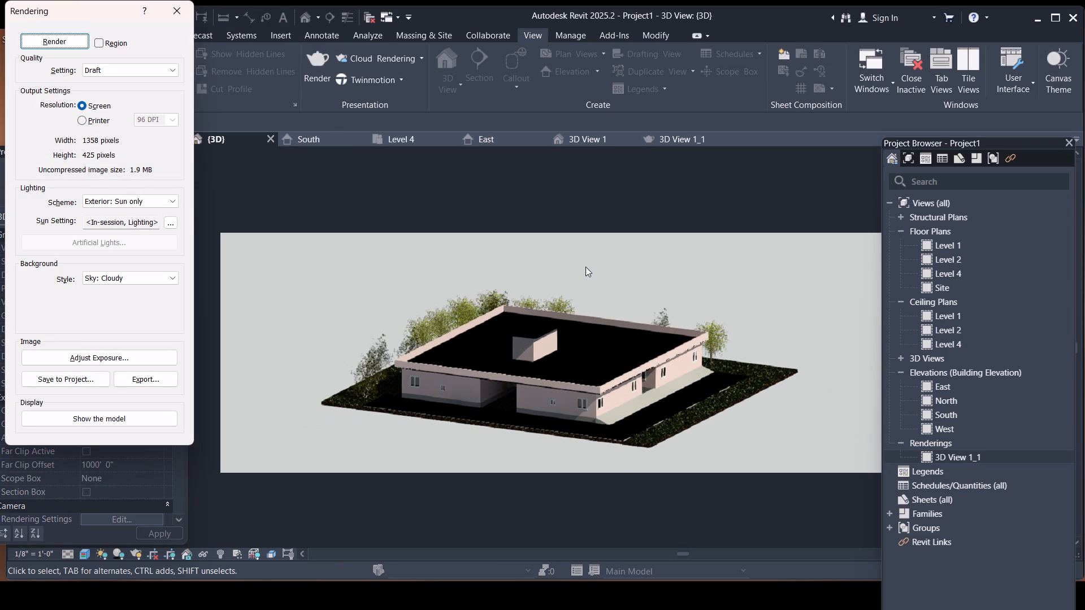
scroll(524, 239, up, 2)
scroll(535, 232, down, 2)
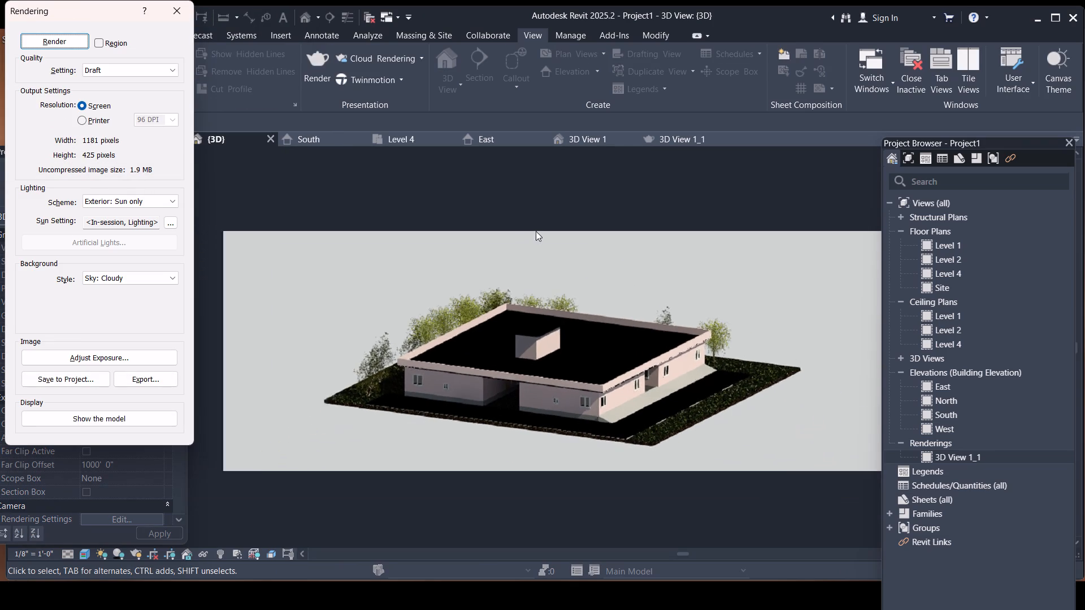
scroll(536, 231, down, 1)
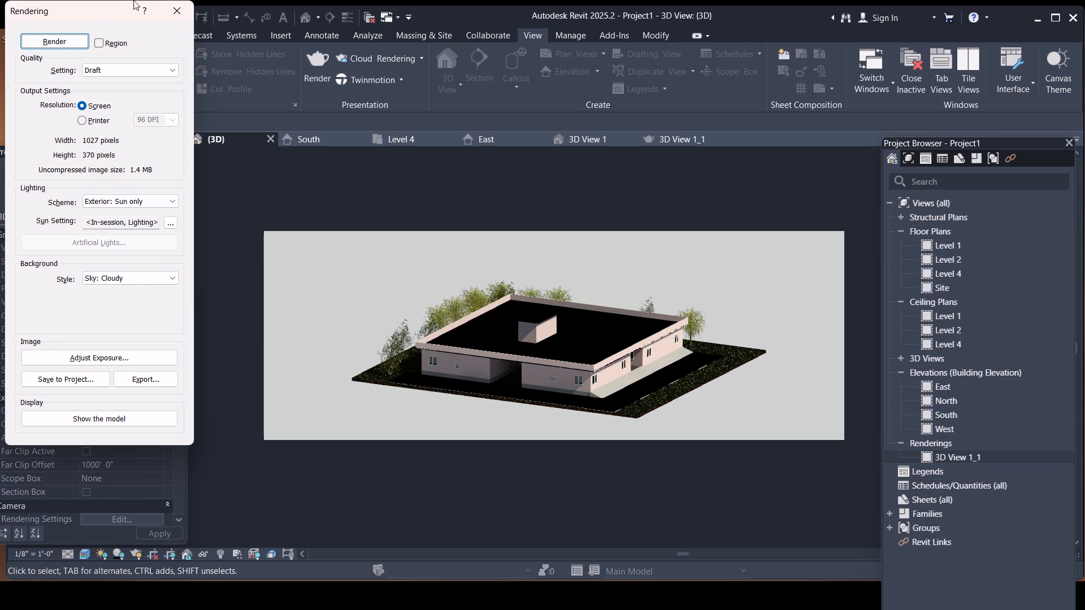
click(176, 5)
scroll(581, 357, up, 2)
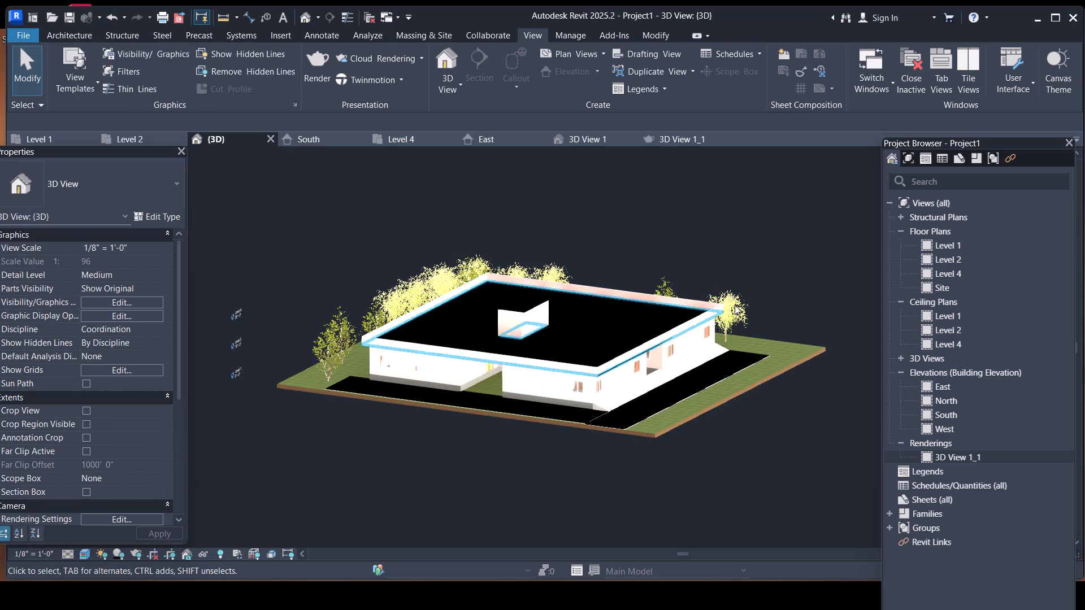
Reopen the saved rendering 3D View 1_1 and examine the house, ramp and ground strips both close up and as a whole.
double_click(976, 457)
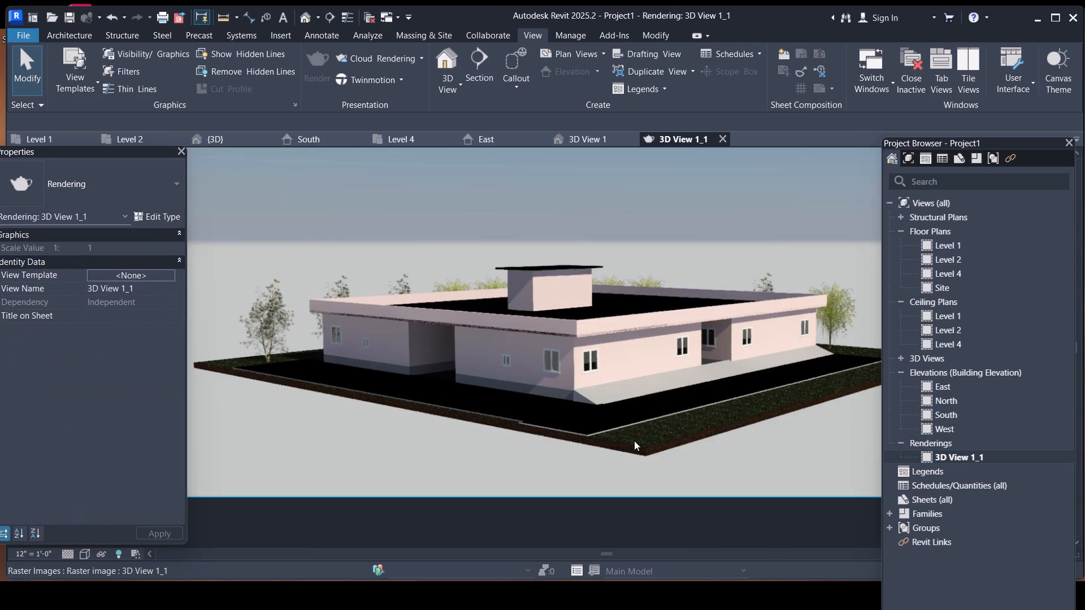
scroll(515, 316, down, 2)
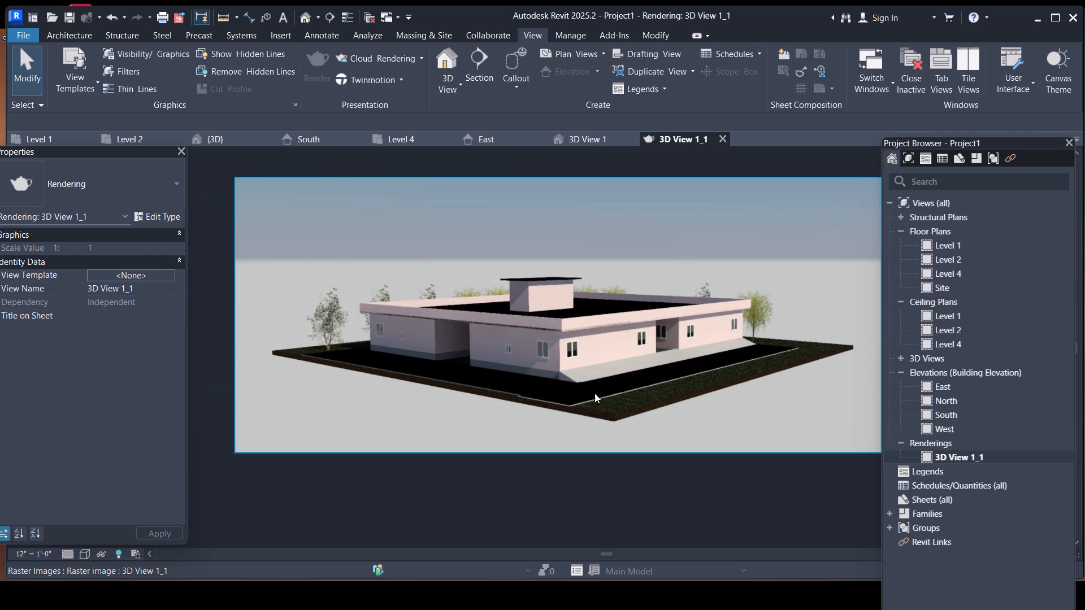
scroll(580, 367, up, 4)
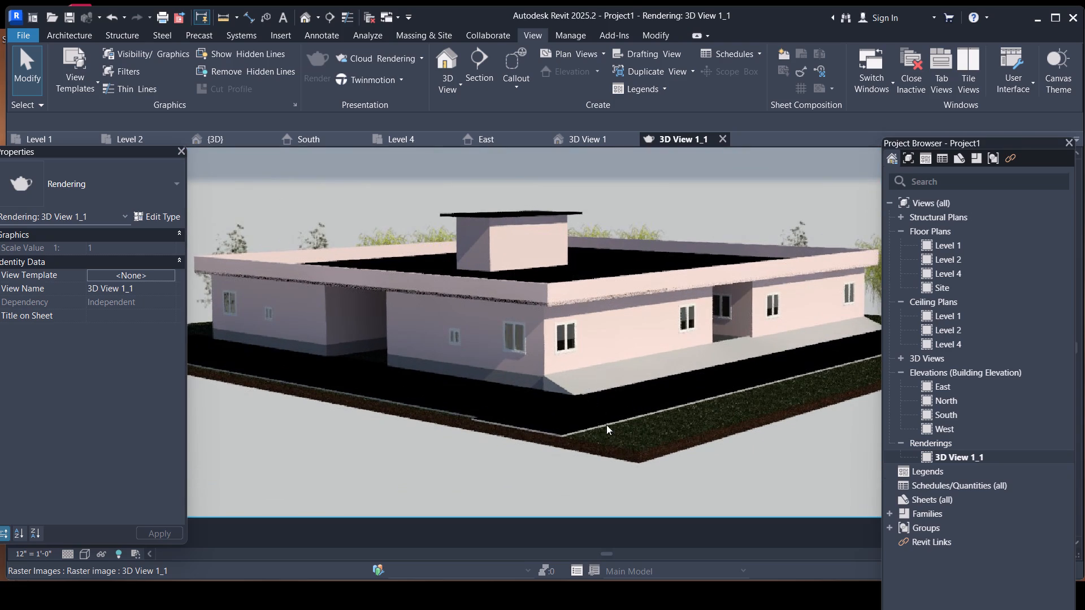
scroll(617, 398, down, 3)
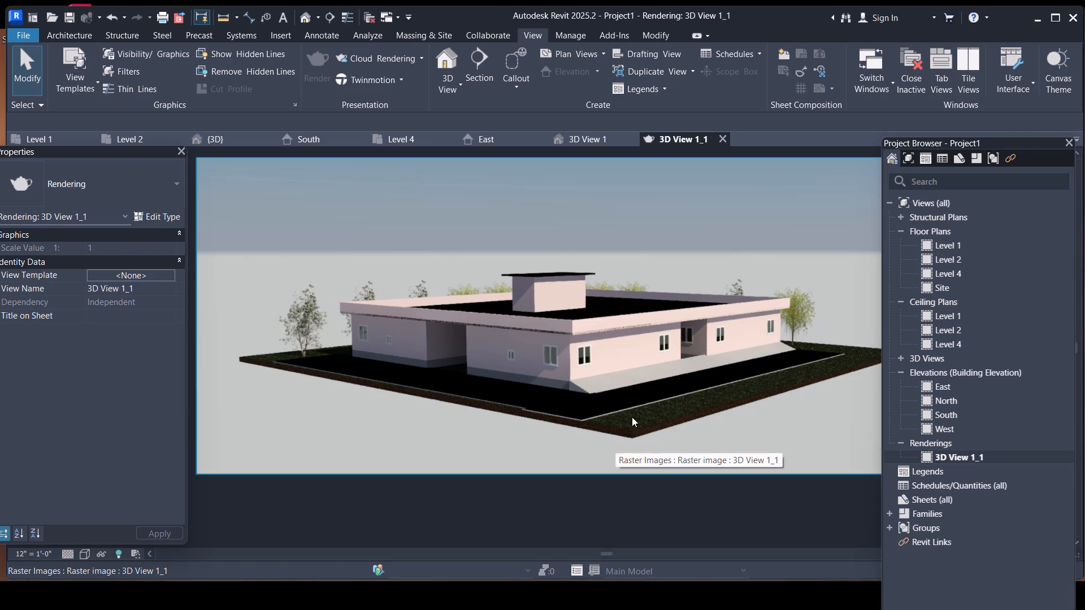
middle_drag(632, 416, 587, 454)
scroll(583, 438, up, 2)
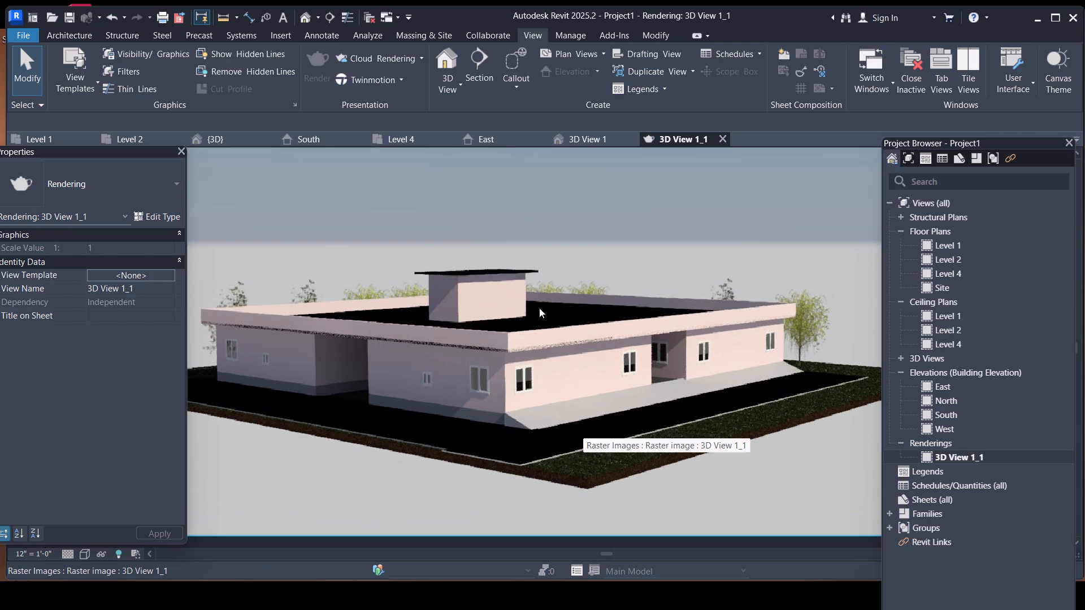
scroll(485, 286, down, 3)
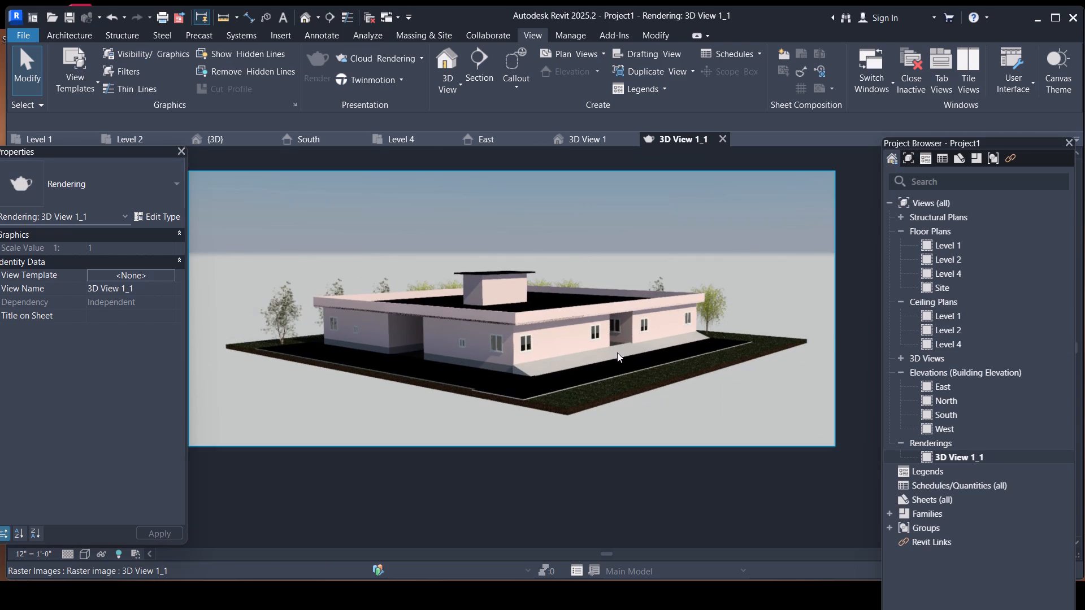
scroll(491, 364, up, 3)
scroll(510, 417, up, 2)
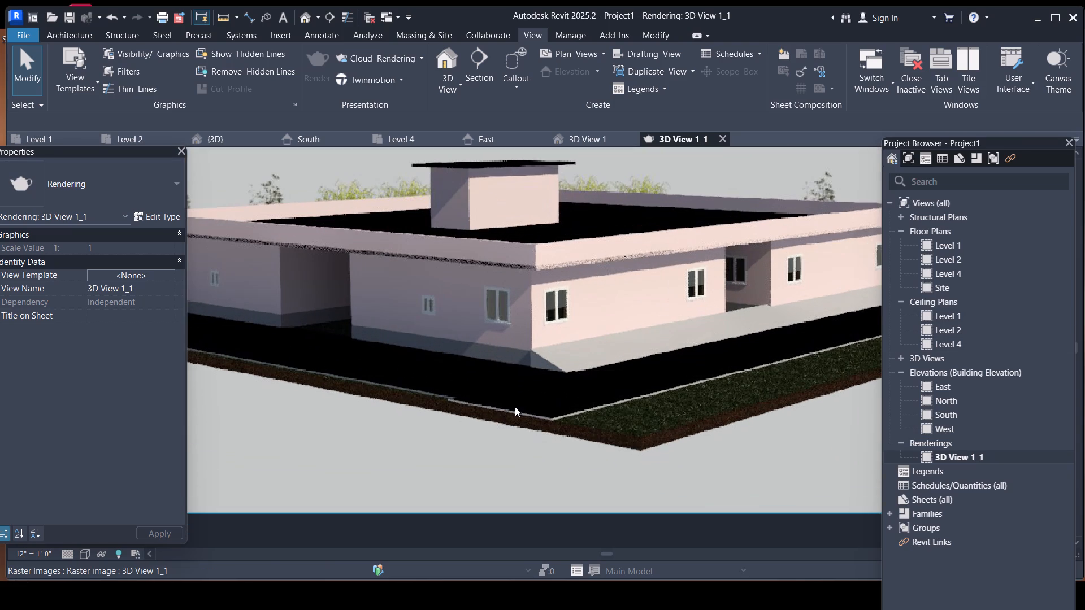
scroll(515, 407, down, 6)
middle_drag(565, 406, 553, 442)
scroll(577, 426, up, 1)
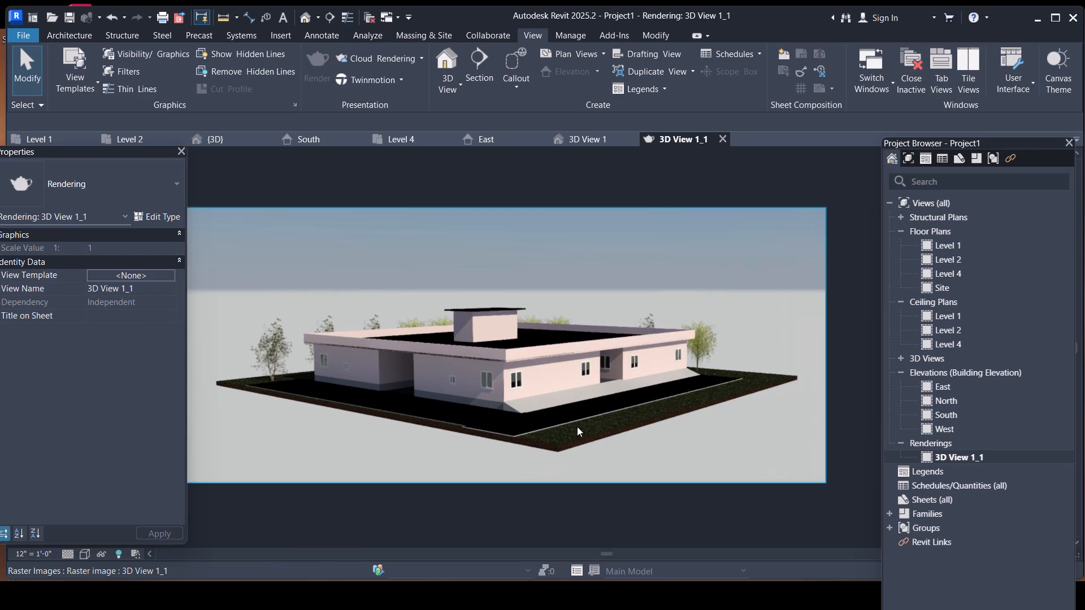
scroll(563, 431, up, 2)
scroll(536, 439, down, 2)
middle_drag(528, 435, 559, 435)
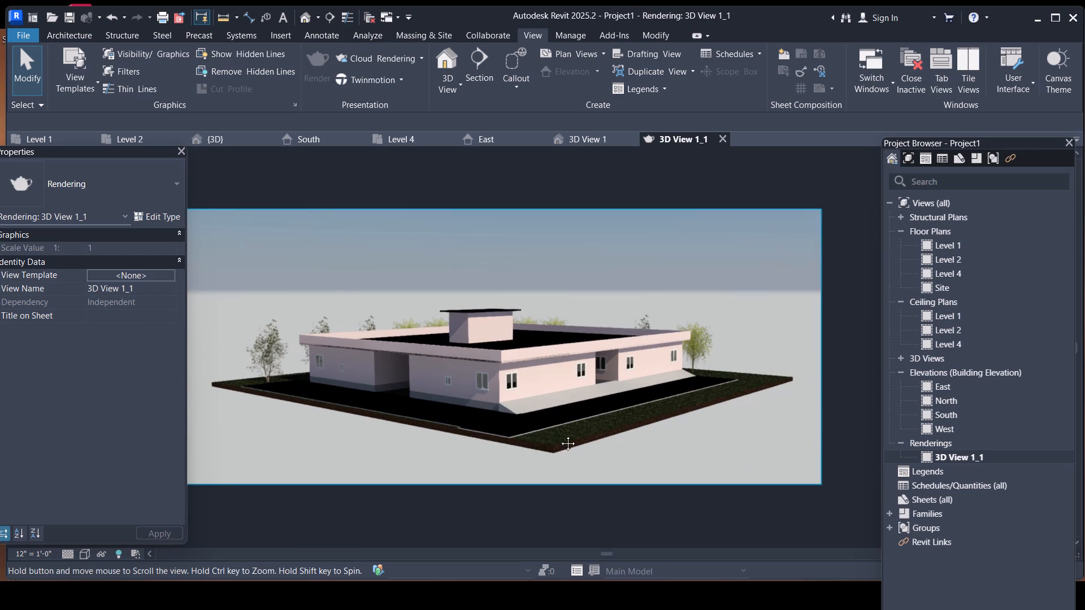
middle_drag(559, 435, 570, 435)
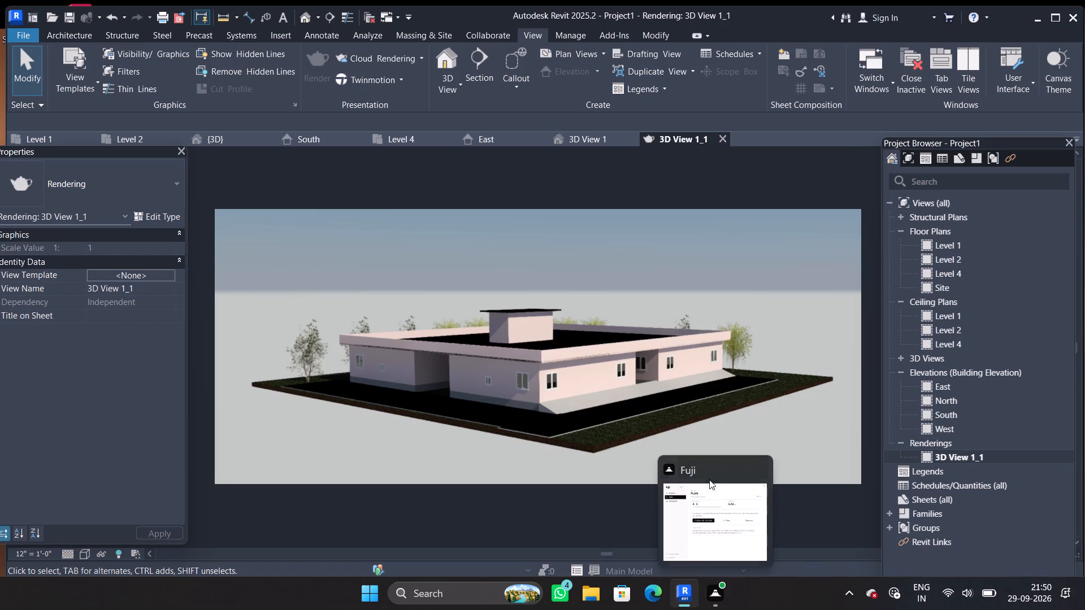
scroll(478, 303, down, 1)
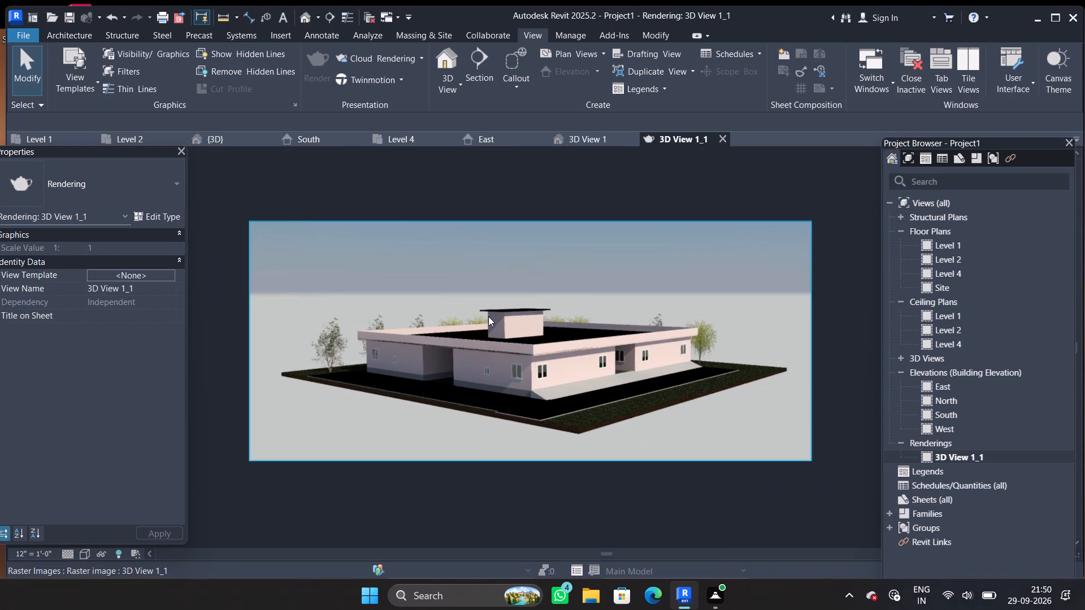
scroll(530, 384, up, 3)
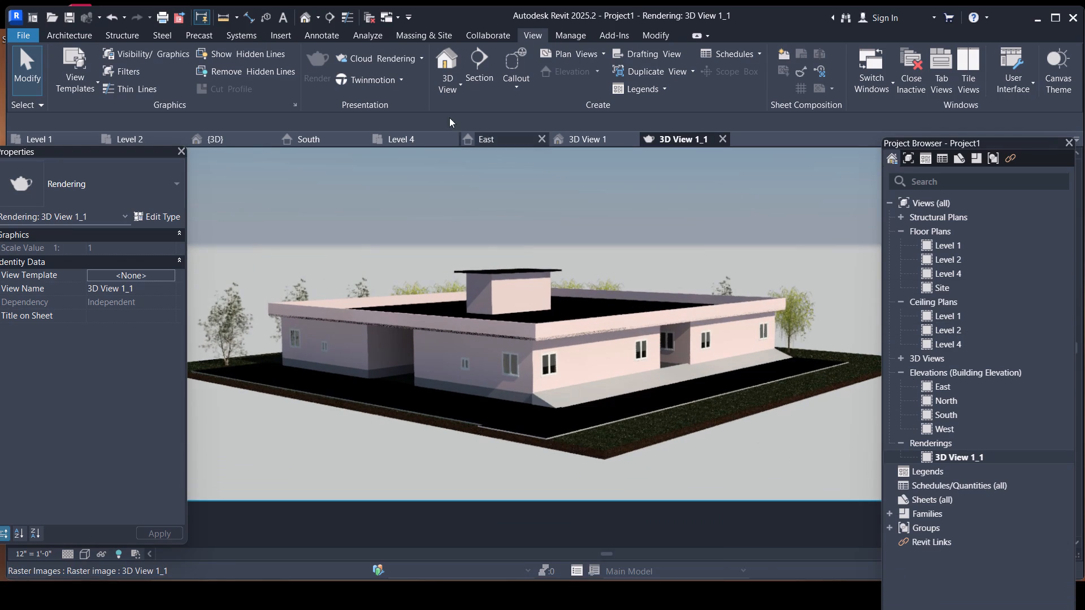
Return to the default 3D view.
click(243, 142)
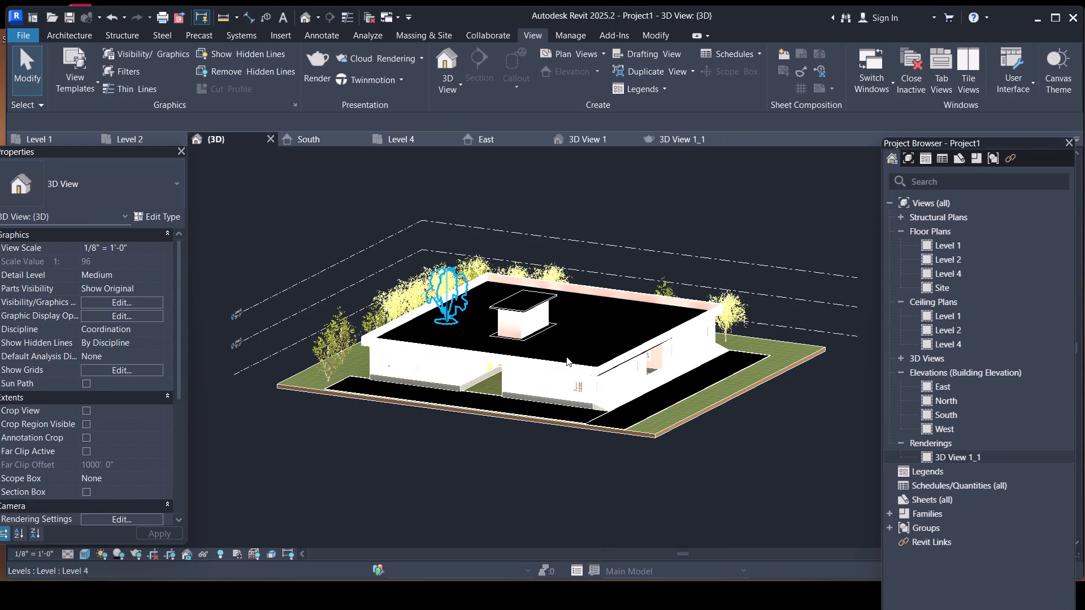
Examine the house, roof and ground strips in the default 3D view, both close up and as a whole.
scroll(574, 387, up, 1)
middle_drag(585, 447, 596, 404)
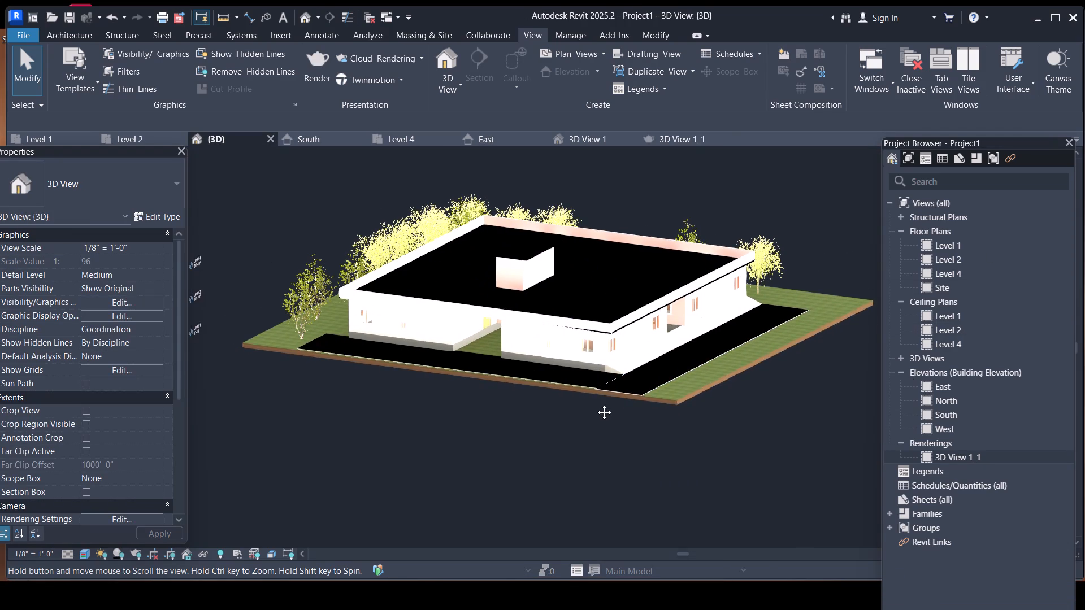
middle_drag(596, 404, 592, 431)
scroll(683, 395, up, 3)
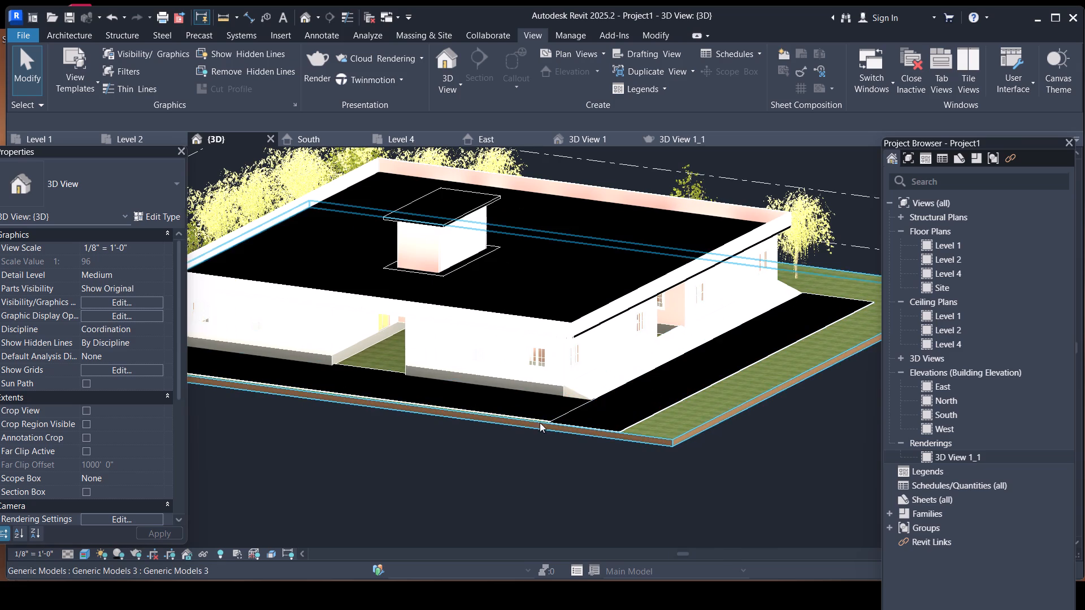
scroll(514, 415, down, 1)
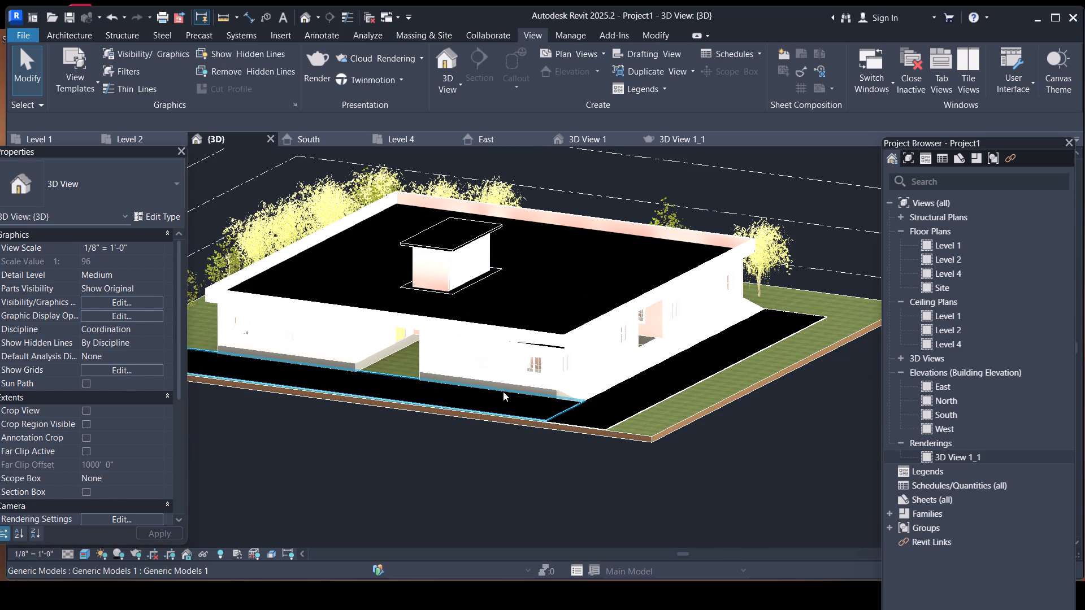
middle_drag(475, 390, 566, 394)
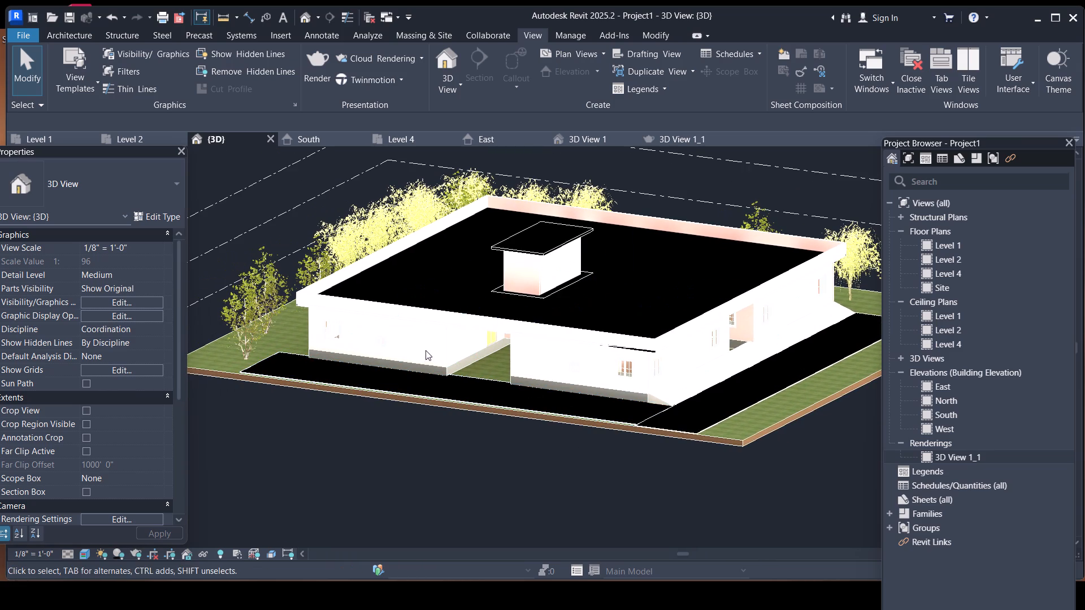
scroll(427, 340, up, 2)
scroll(427, 333, down, 1)
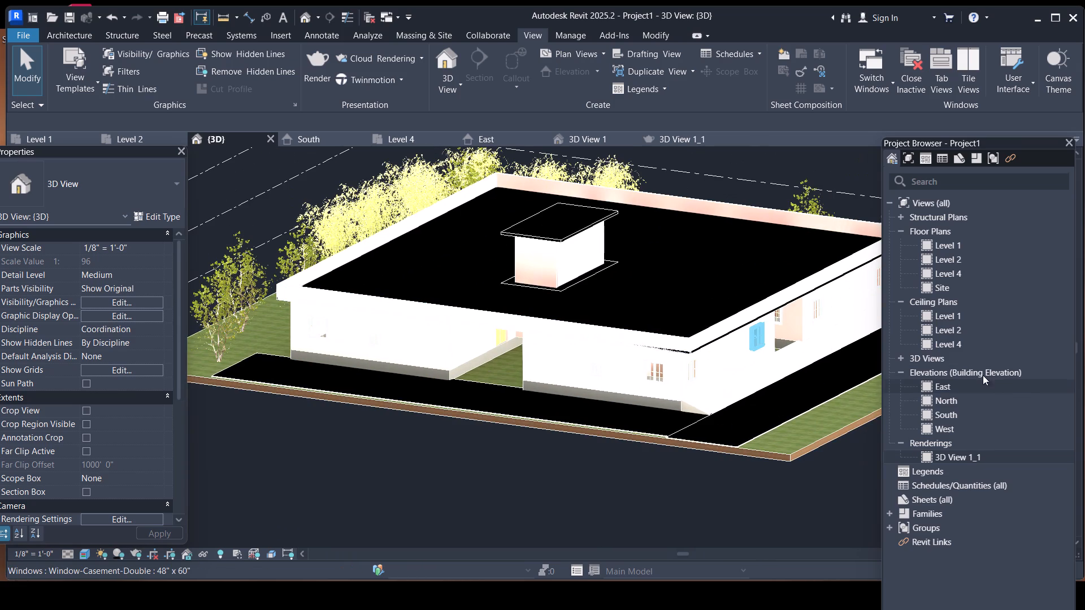
Open the Level 1 floor plan, dismiss the save reminder without saving, and examine the apartment layouts, trees and site boundary.
double_click(992, 245)
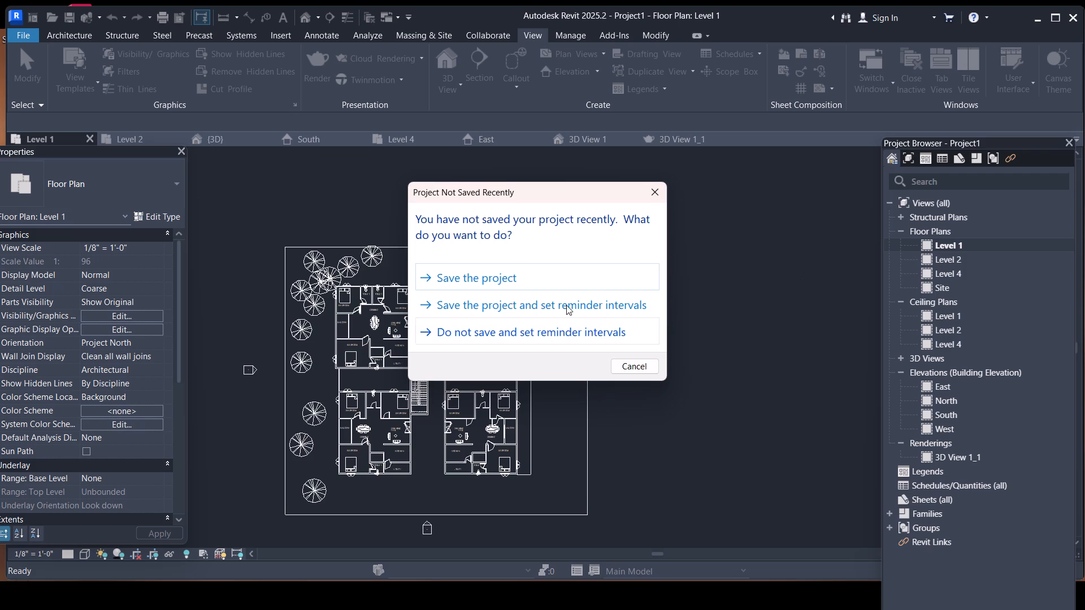
click(633, 365)
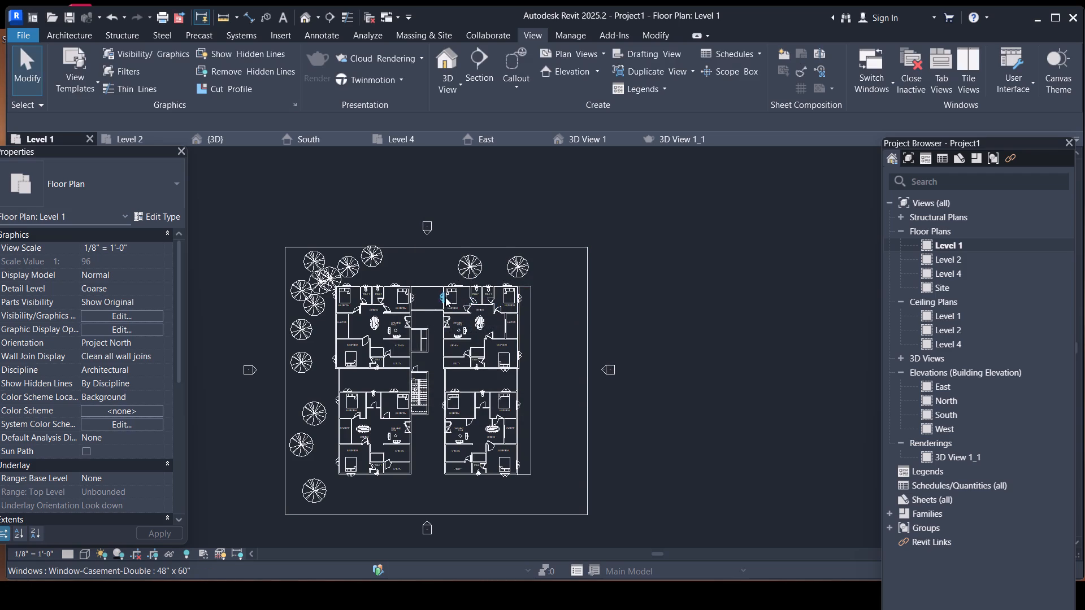
scroll(442, 297, up, 1)
scroll(482, 345, up, 4)
scroll(701, 318, down, 3)
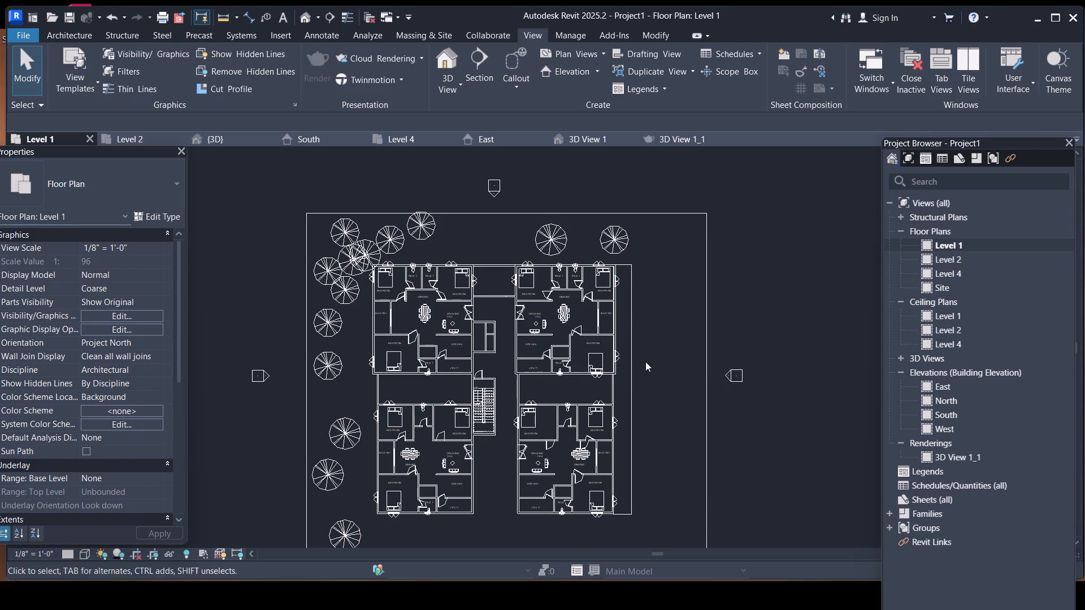
middle_drag(614, 369, 691, 338)
scroll(483, 306, up, 2)
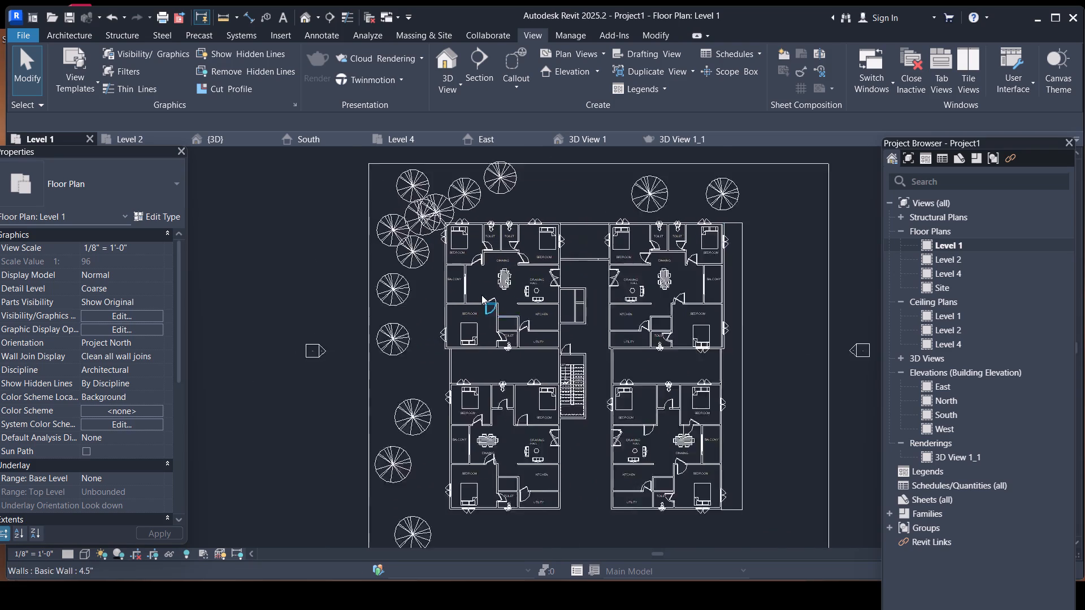
scroll(481, 295, up, 1)
scroll(743, 374, down, 1)
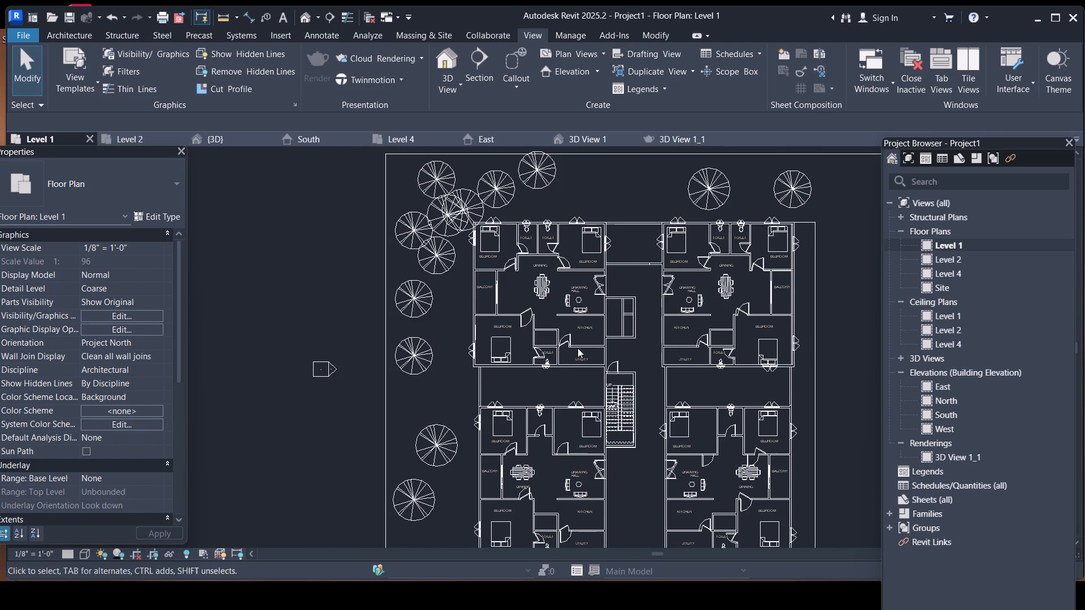
scroll(808, 326, down, 1)
middle_drag(779, 364, 648, 309)
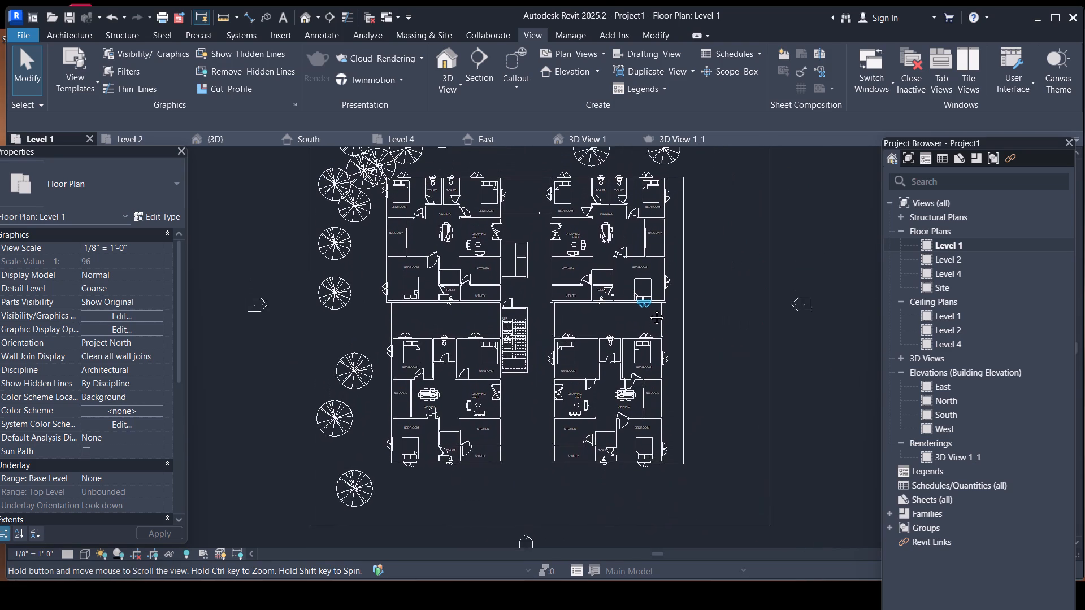
middle_drag(648, 309, 652, 328)
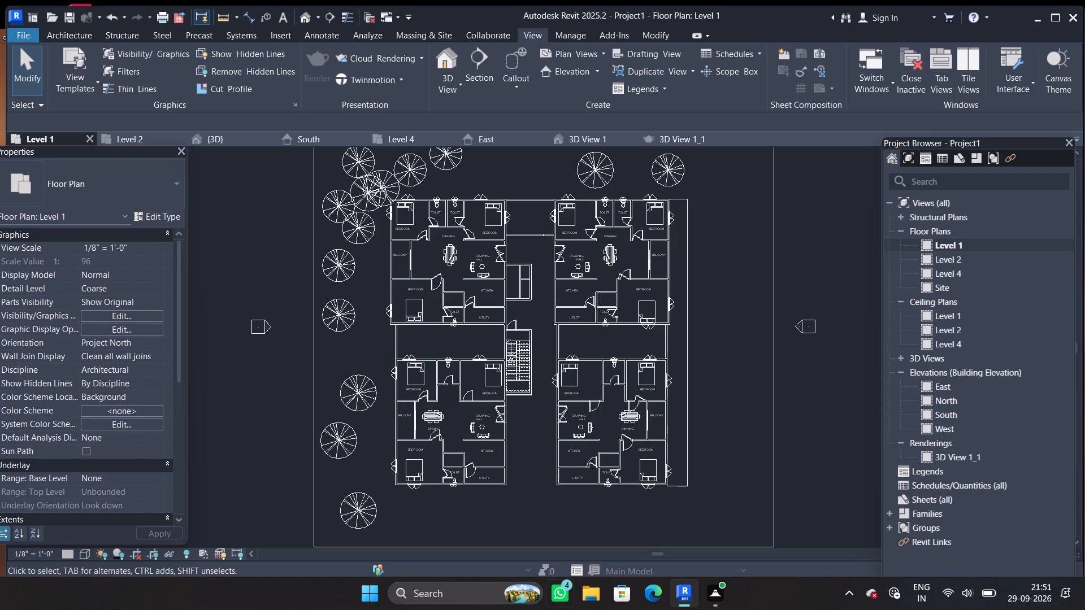
scroll(460, 395, down, 2)
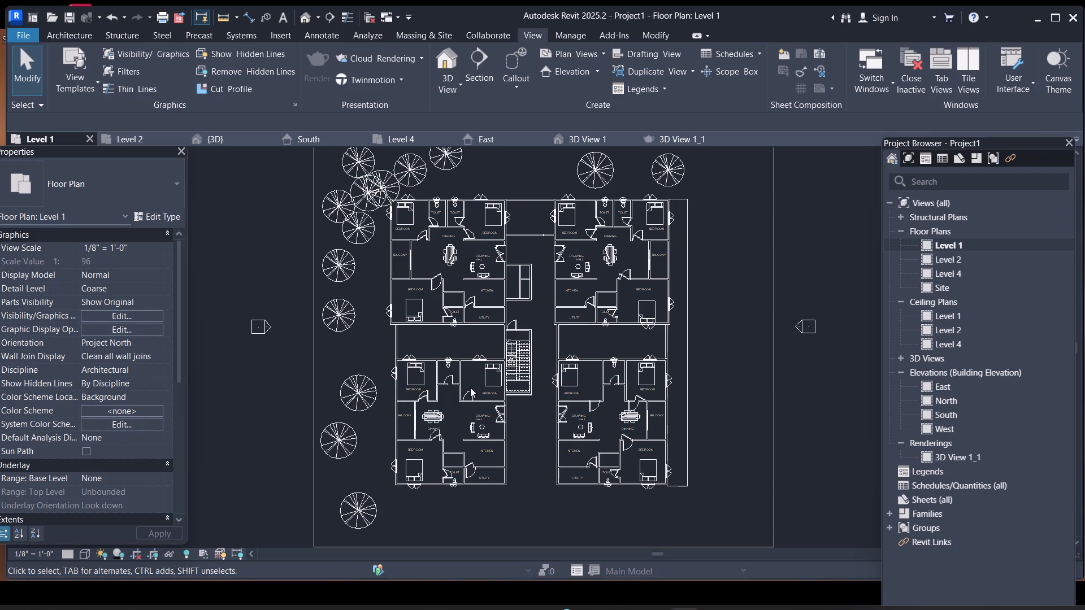
scroll(470, 387, down, 4)
shift+middle_drag(490, 446, 534, 415)
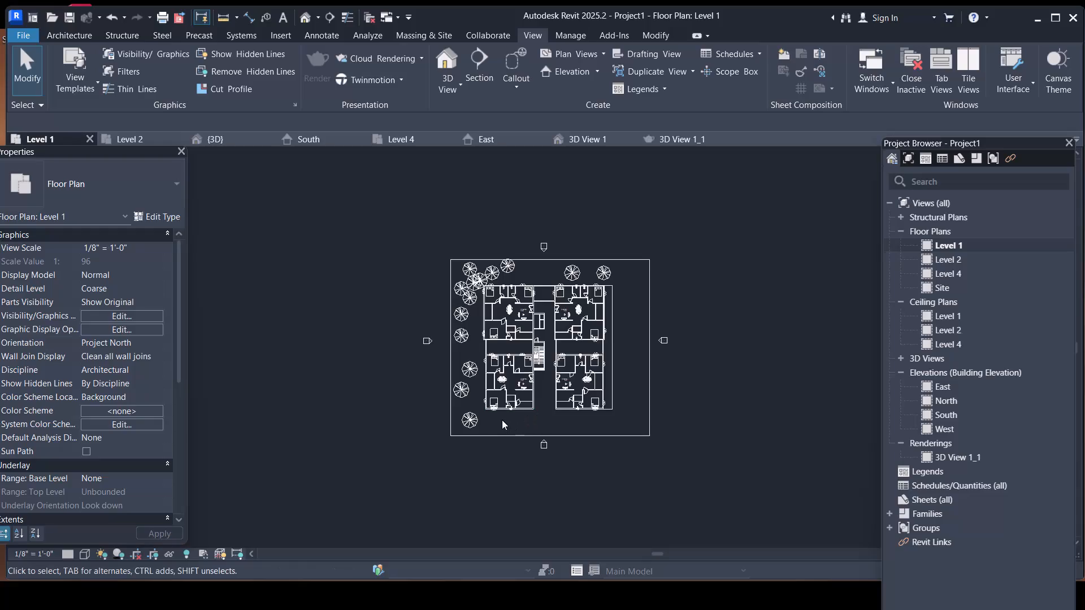
scroll(507, 407, up, 2)
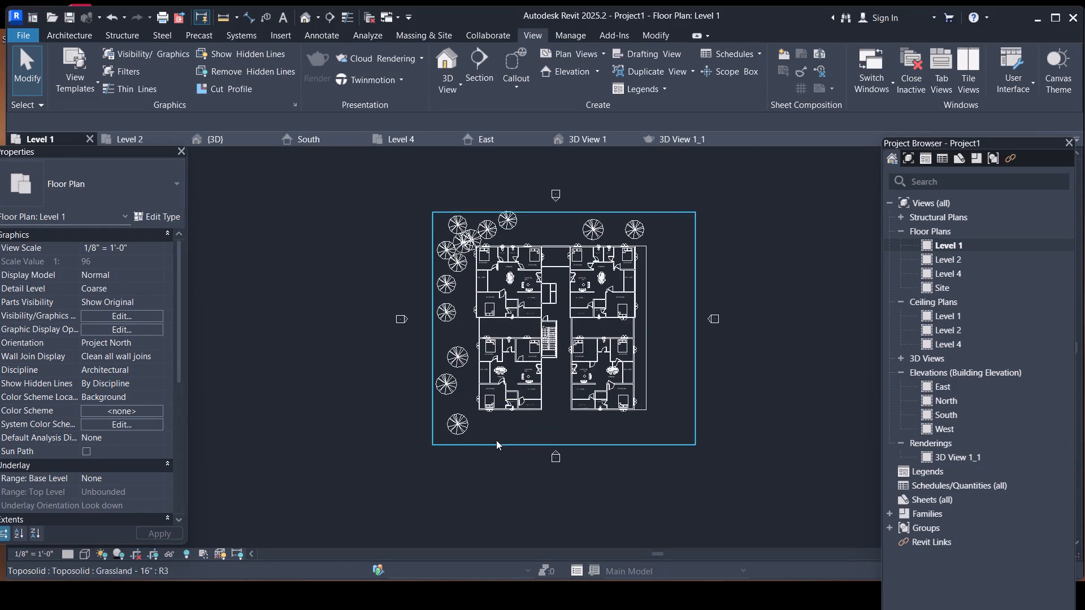
scroll(497, 438, down, 1)
scroll(516, 417, up, 3)
middle_drag(540, 421, 468, 470)
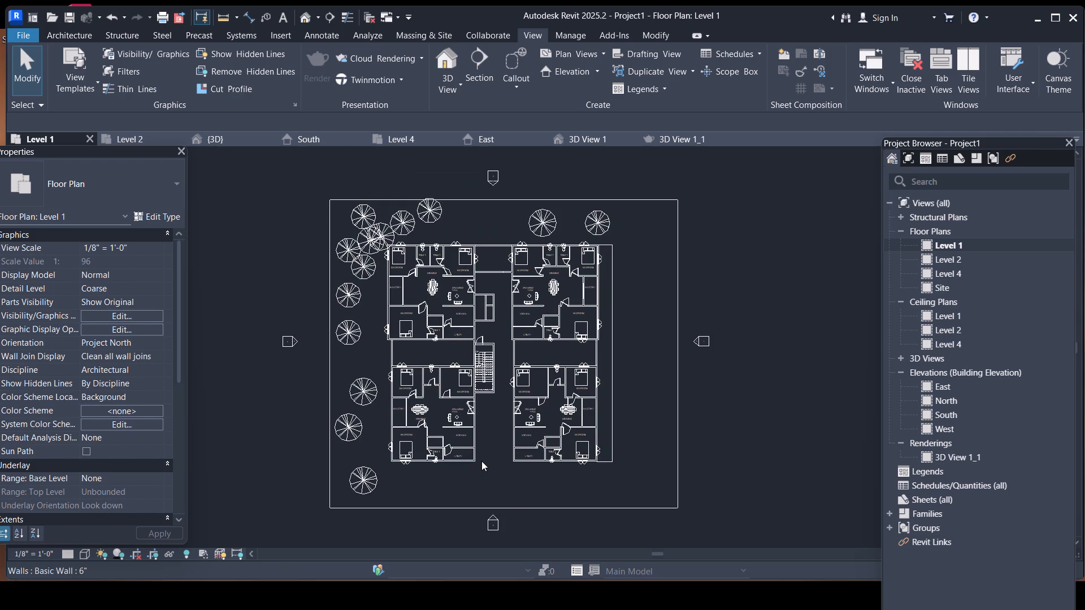
scroll(481, 461, up, 1)
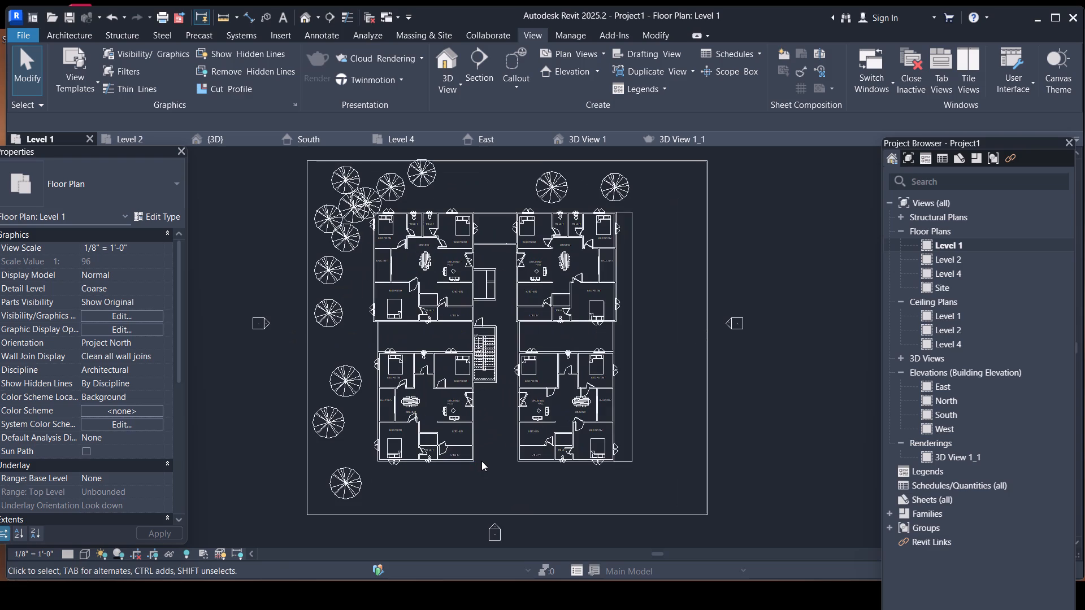
scroll(467, 479, down, 1)
middle_drag(478, 500, 496, 491)
scroll(496, 490, down, 2)
scroll(496, 490, up, 1)
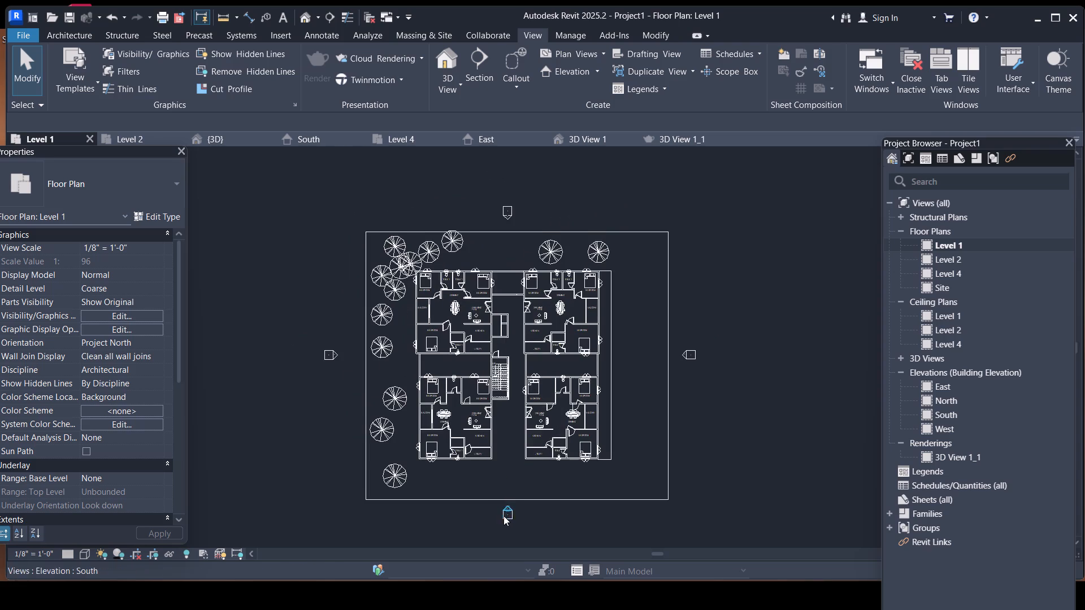
middle_drag(504, 516, 506, 487)
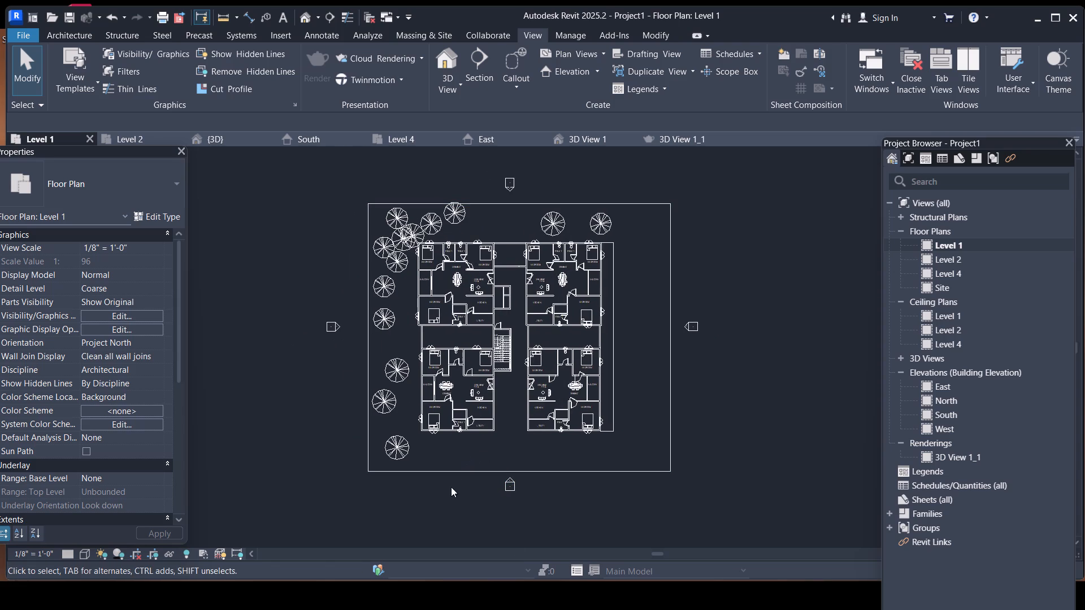
shift+middle_drag(451, 470, 473, 457)
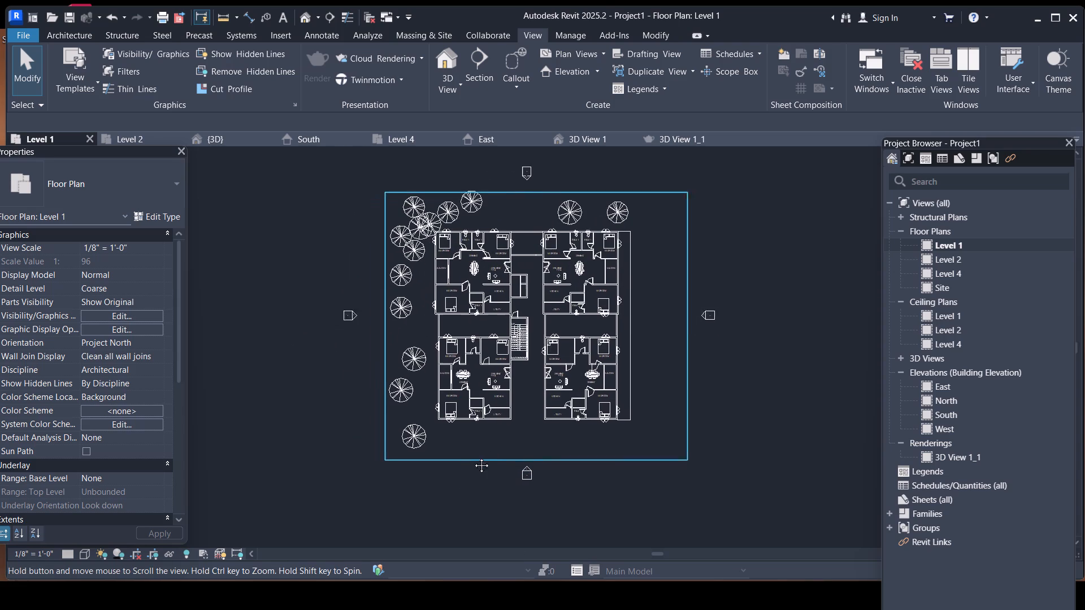
shift+middle_drag(473, 457, 473, 468)
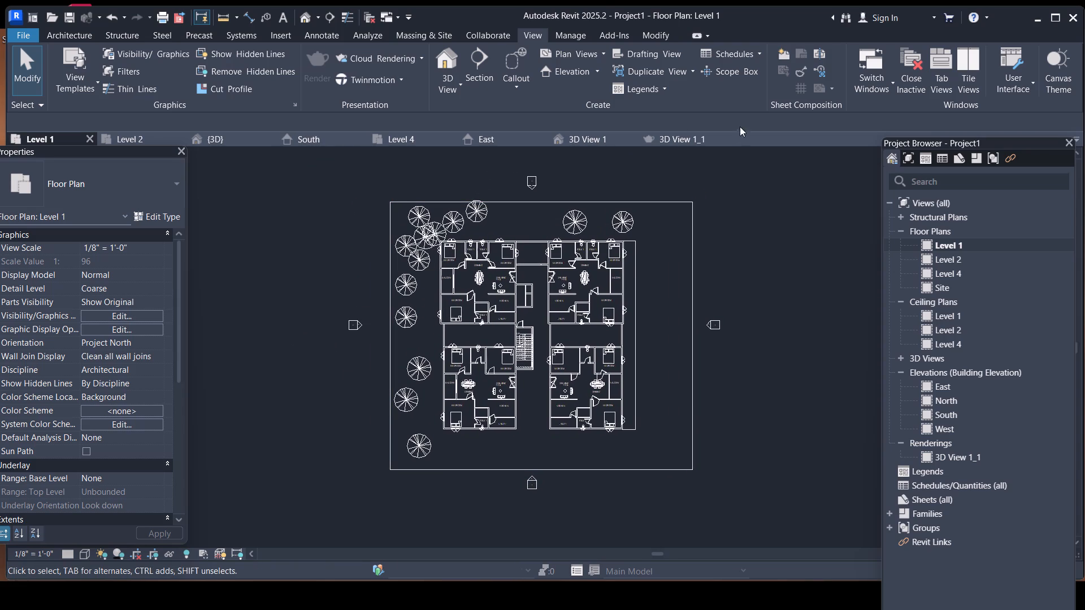
Close the open views 3D View 1_1, 3D View 1, East, Level 4, South and Level 2, keeping Level 1 and the default 3D view.
click(724, 136)
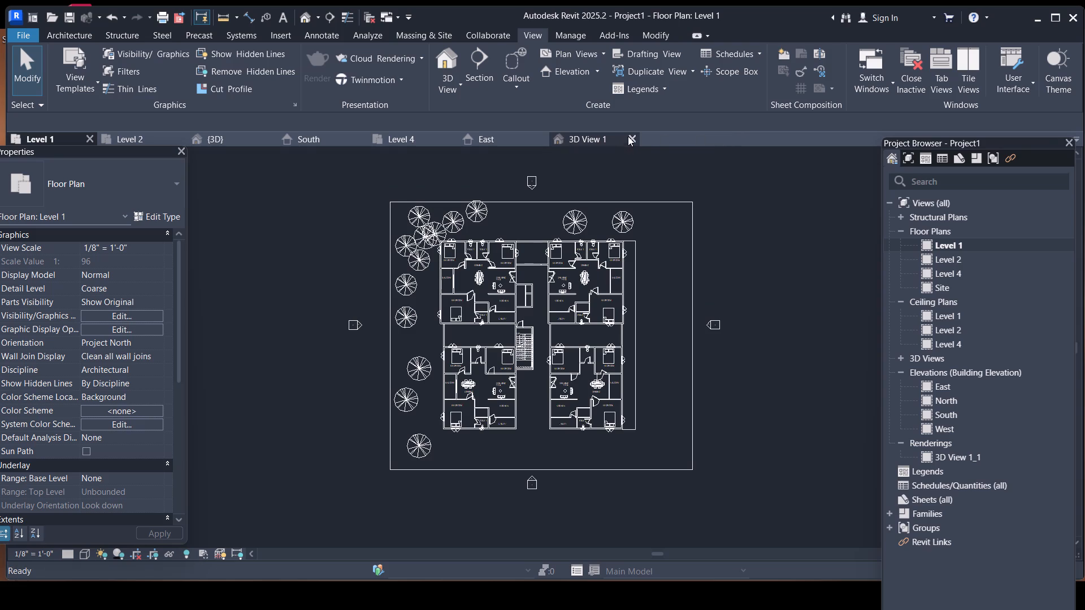
click(631, 136)
click(539, 139)
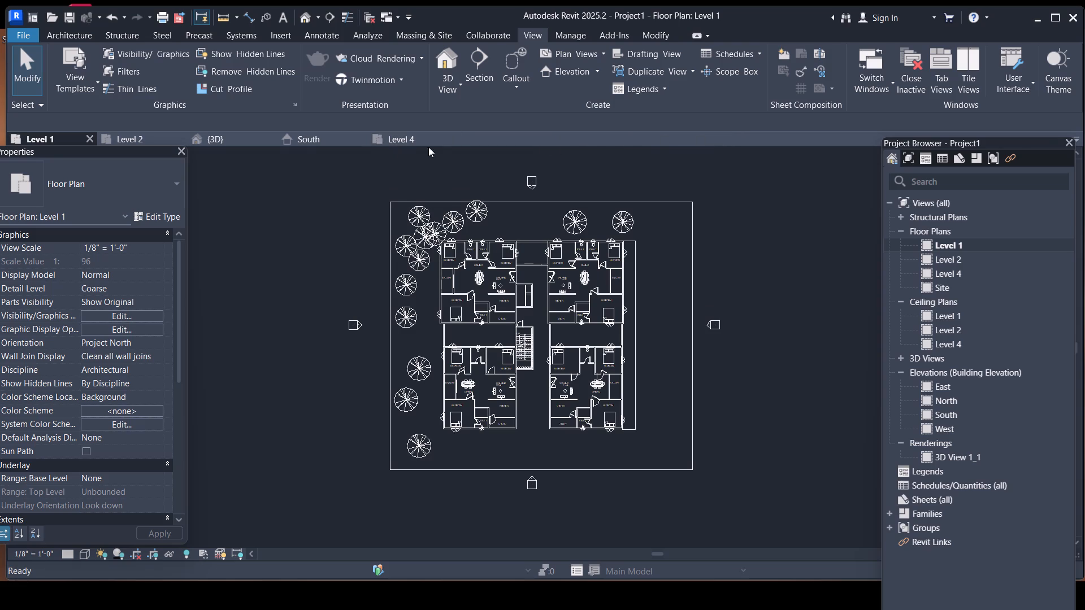
click(451, 138)
click(361, 139)
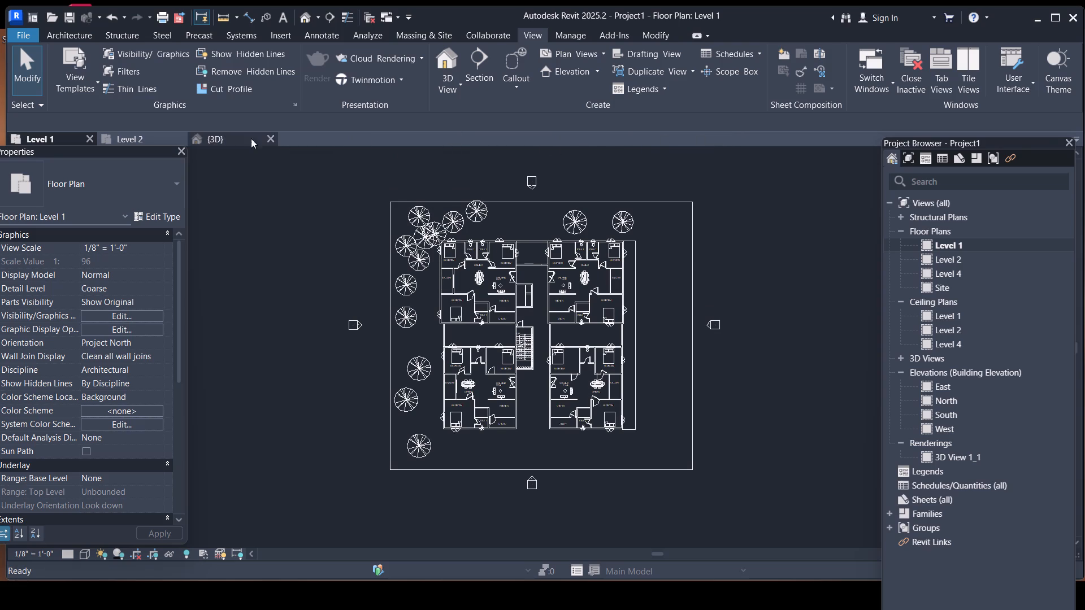
click(178, 140)
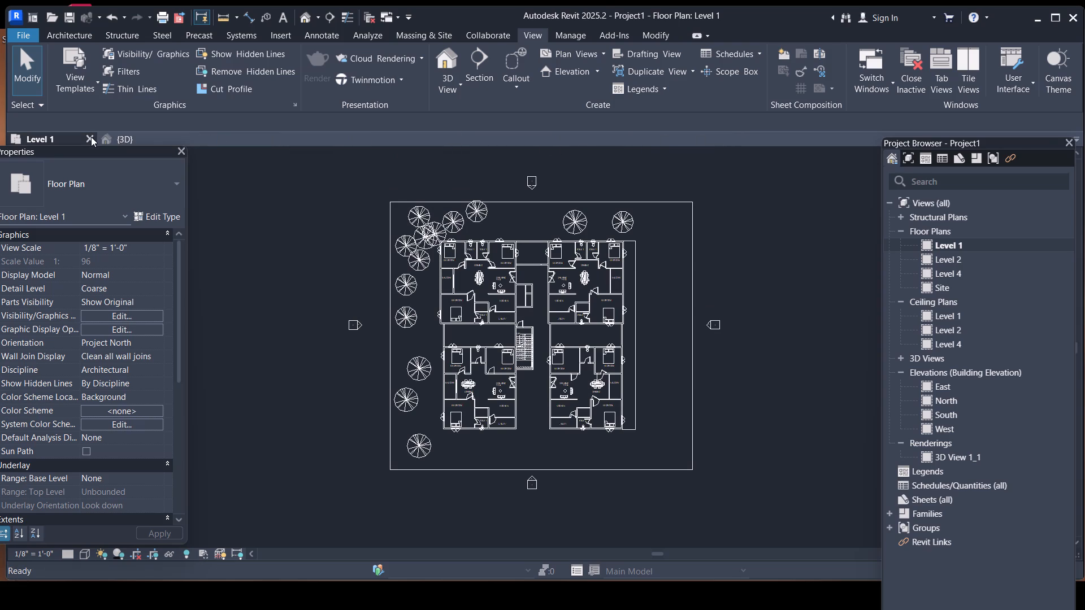
Return to the default 3D view and examine the front of the house and its base from a lower angle.
click(130, 137)
scroll(472, 309, down, 3)
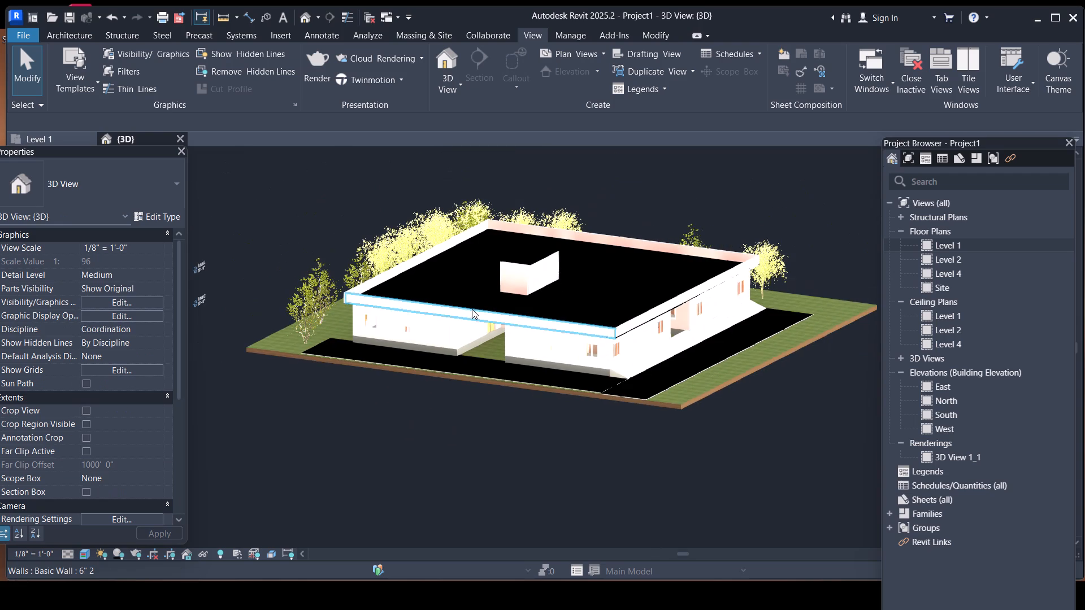
middle_drag(497, 354, 483, 426)
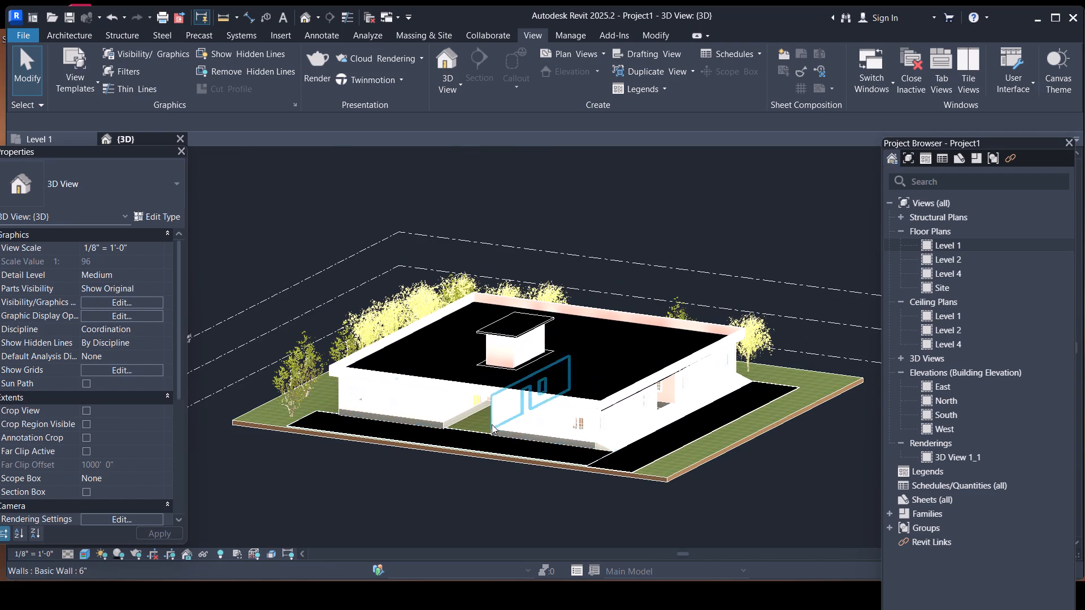
middle_drag(485, 429, 495, 411)
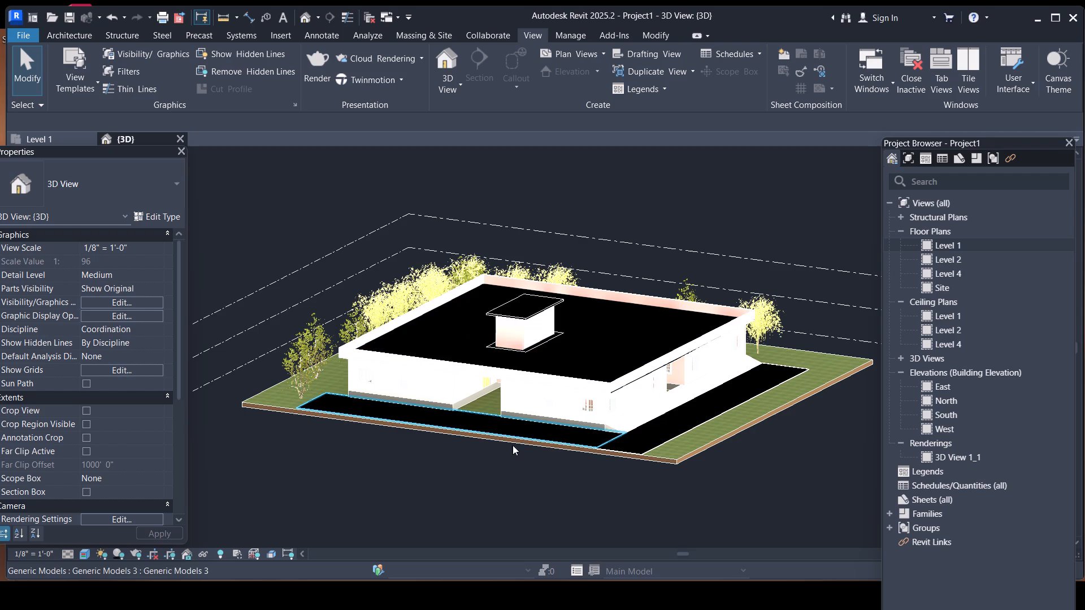
shift+middle_drag(519, 451, 532, 400)
scroll(516, 399, up, 2)
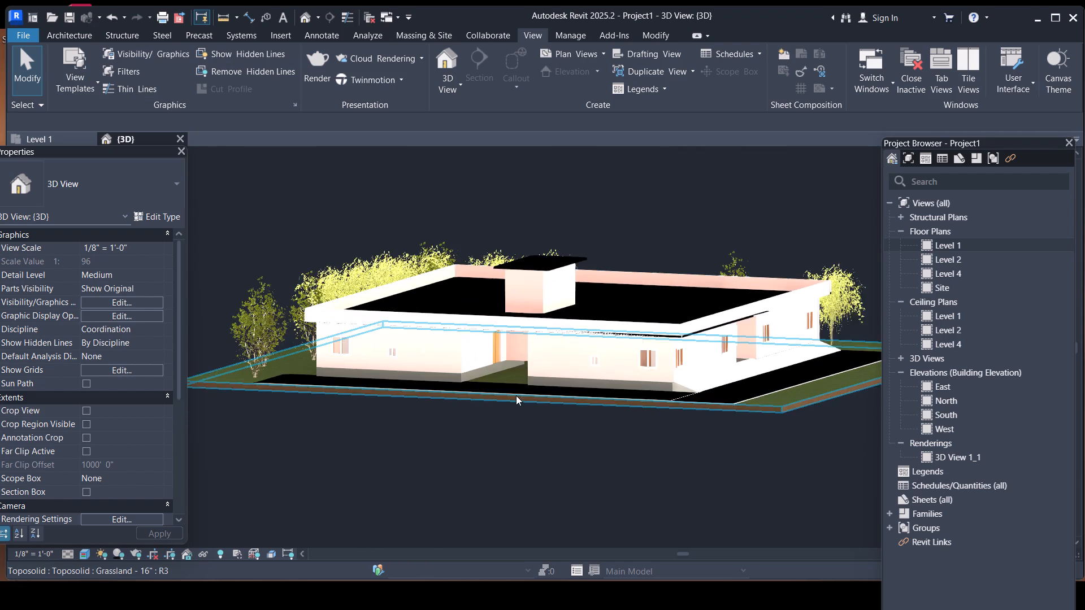
scroll(516, 395, up, 1)
scroll(487, 404, down, 3)
scroll(484, 382, up, 3)
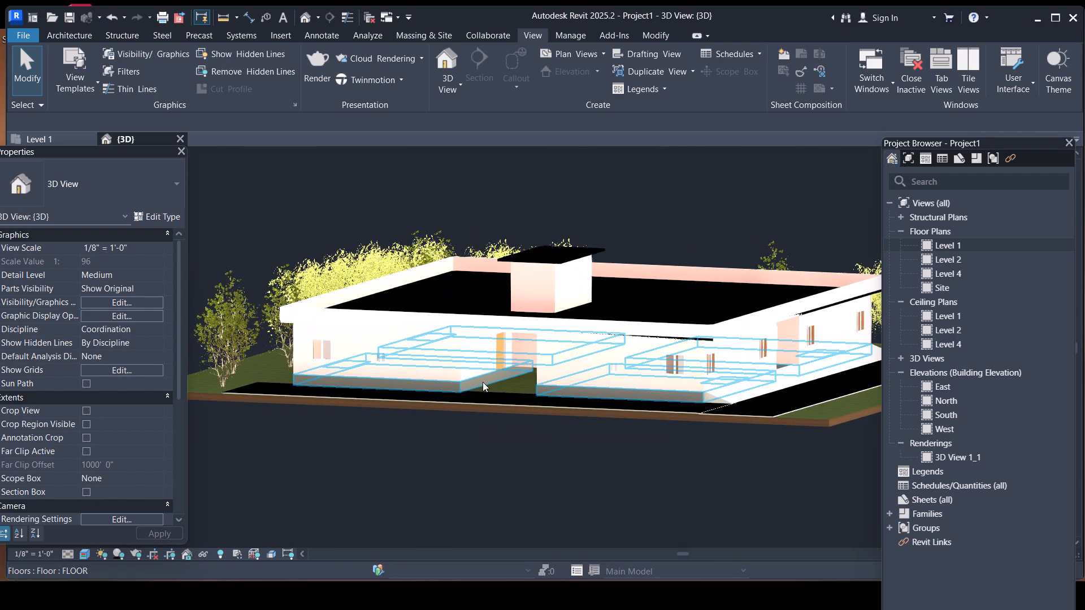
Assign the Concrete, Cast-in-Place gray material to the structure layer of the house's base floor type FLOOR.
click(457, 382)
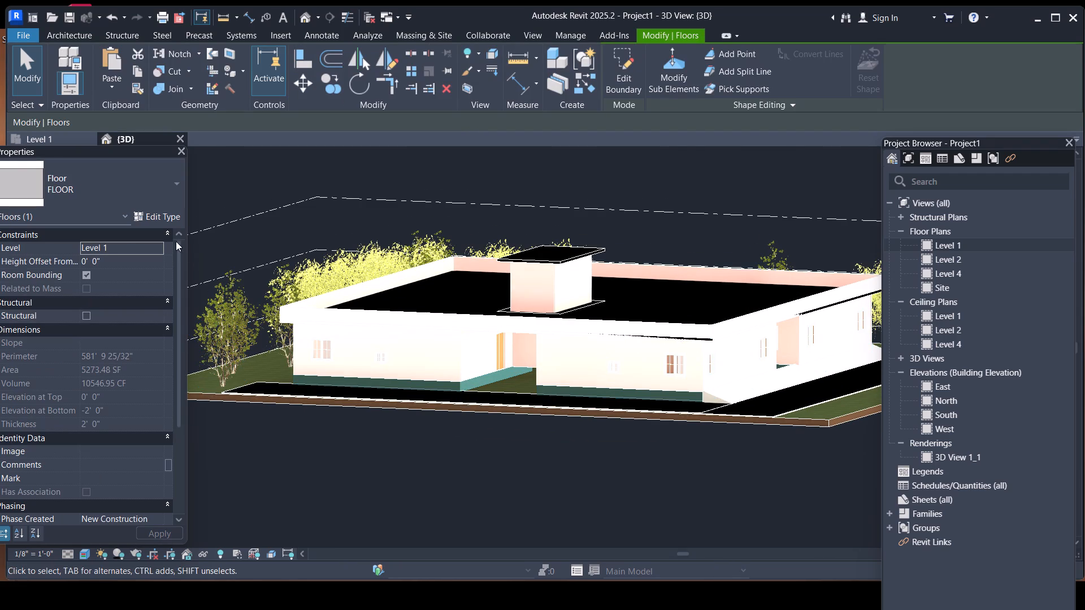
click(171, 212)
click(688, 230)
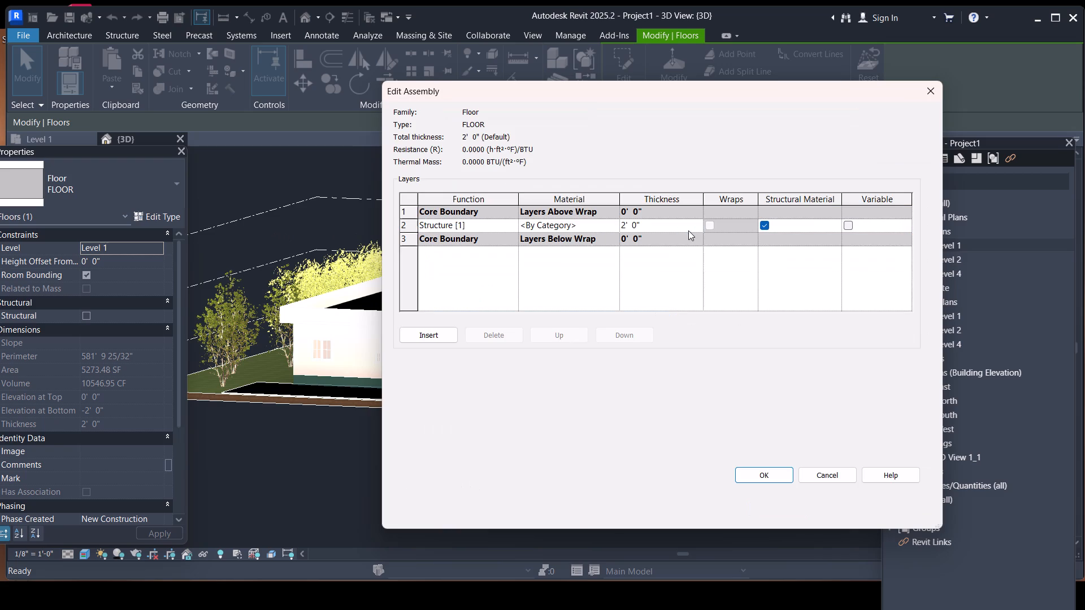
click(606, 230)
click(617, 223)
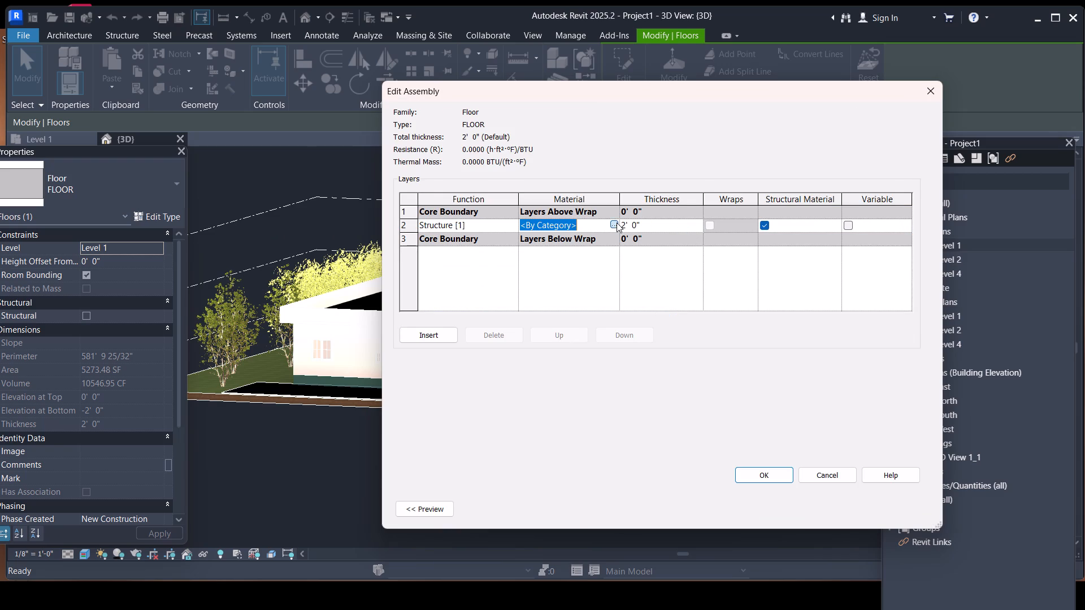
scroll(426, 316, up, 3)
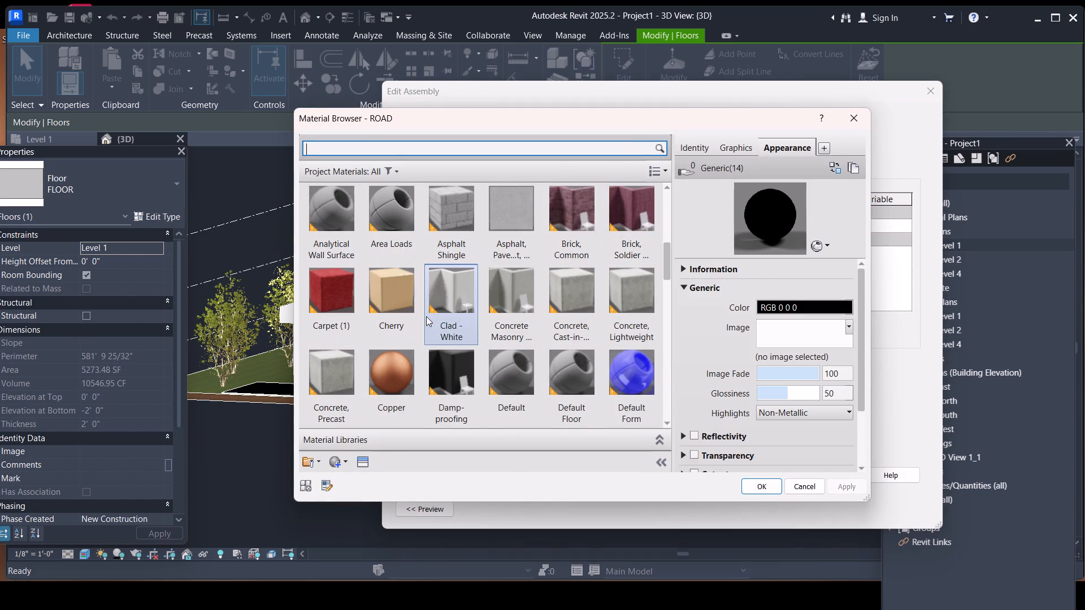
click(575, 287)
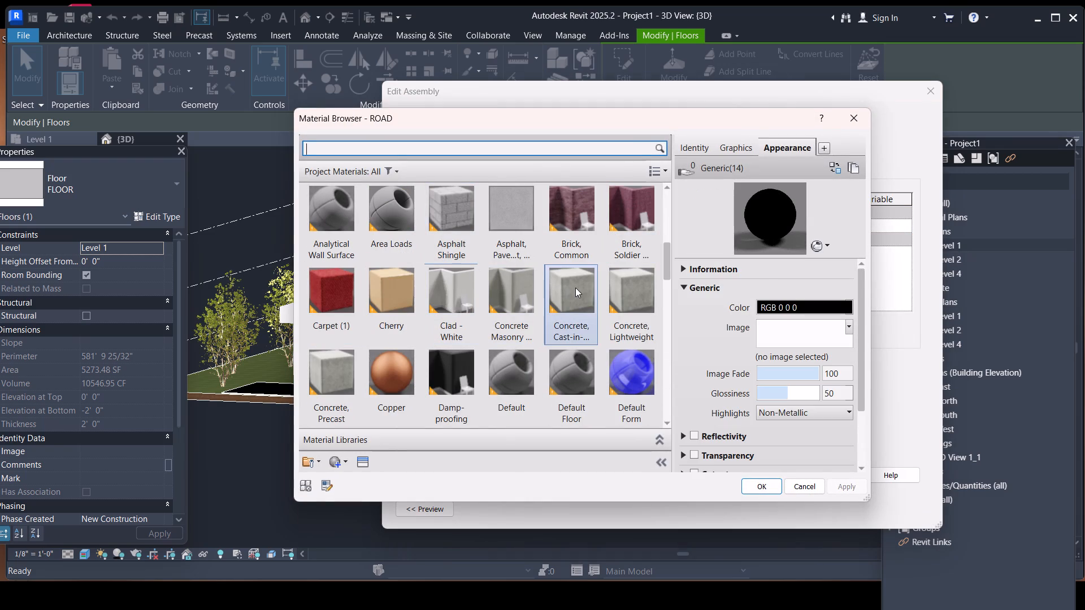
click(756, 481)
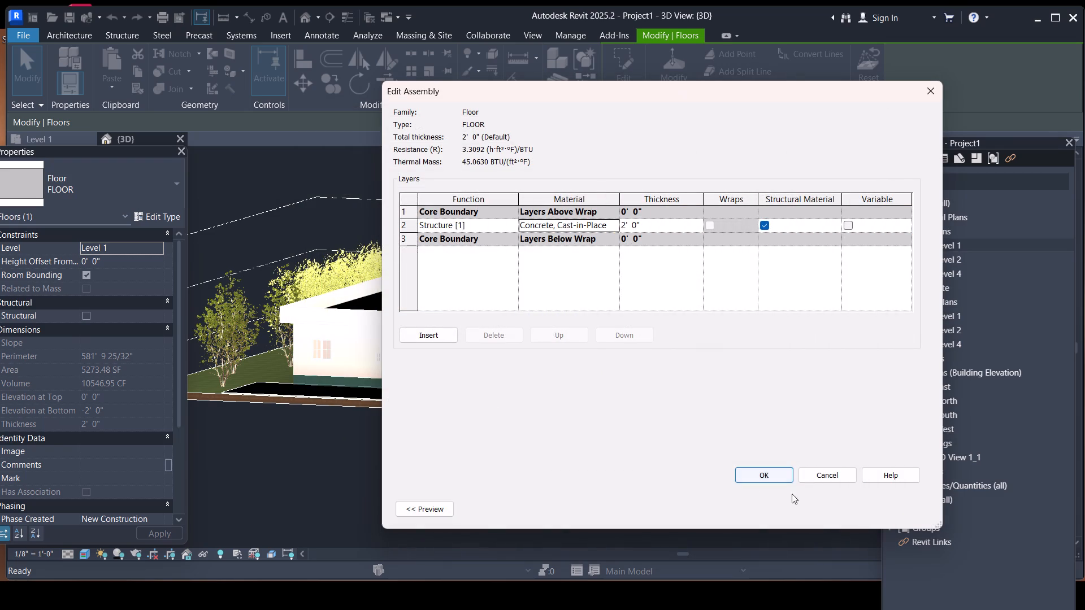
click(763, 477)
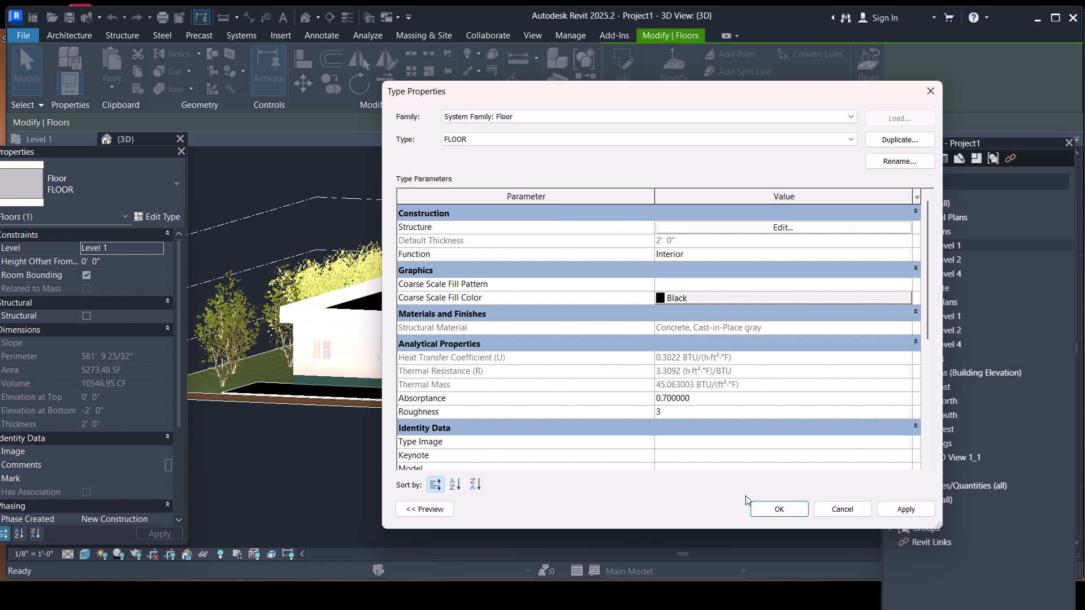
click(771, 504)
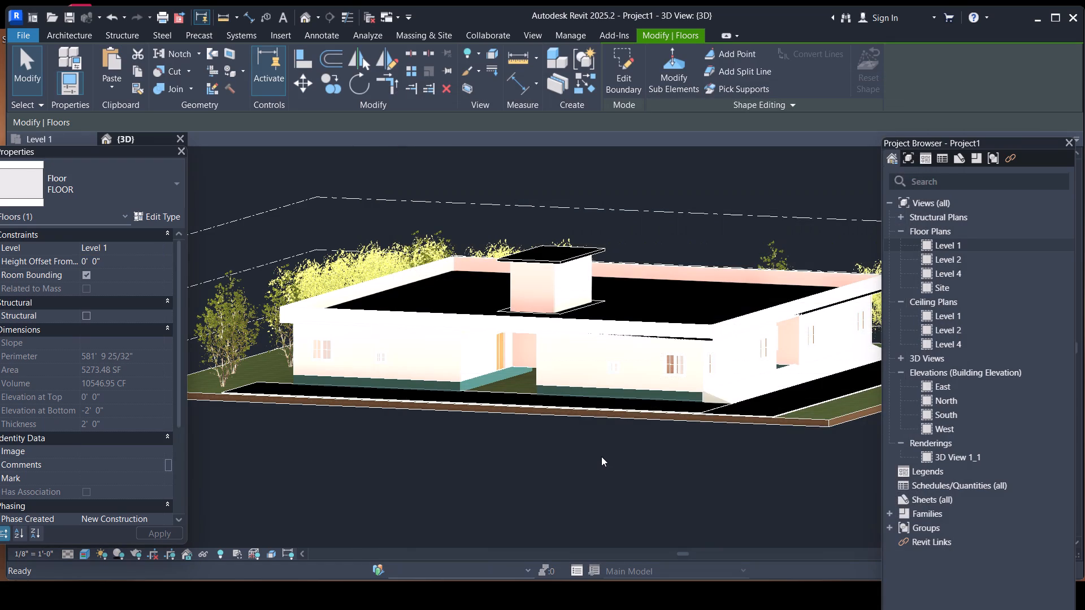
key(Escape)
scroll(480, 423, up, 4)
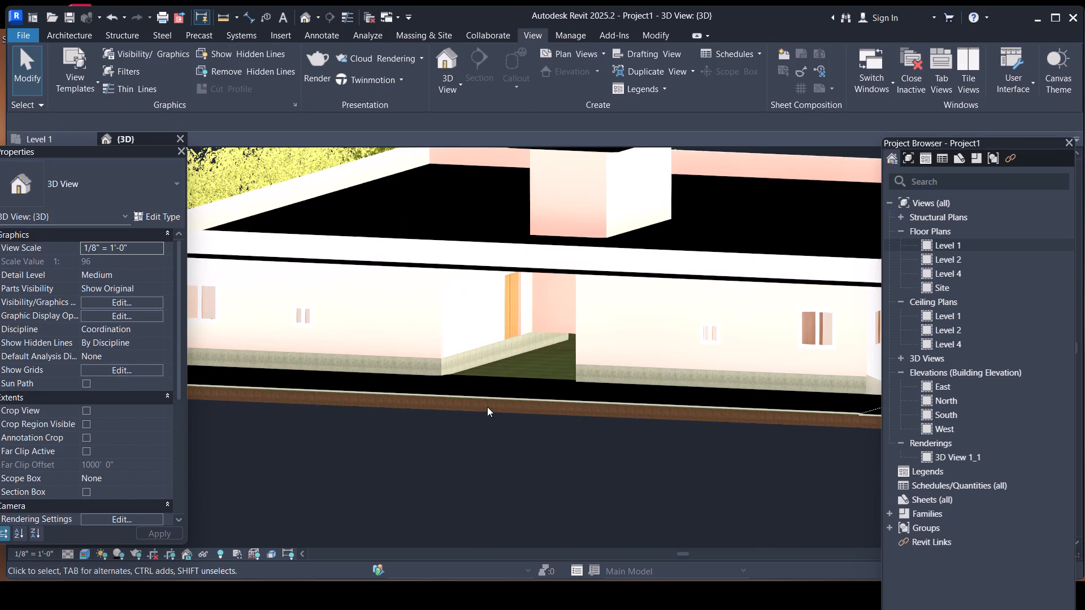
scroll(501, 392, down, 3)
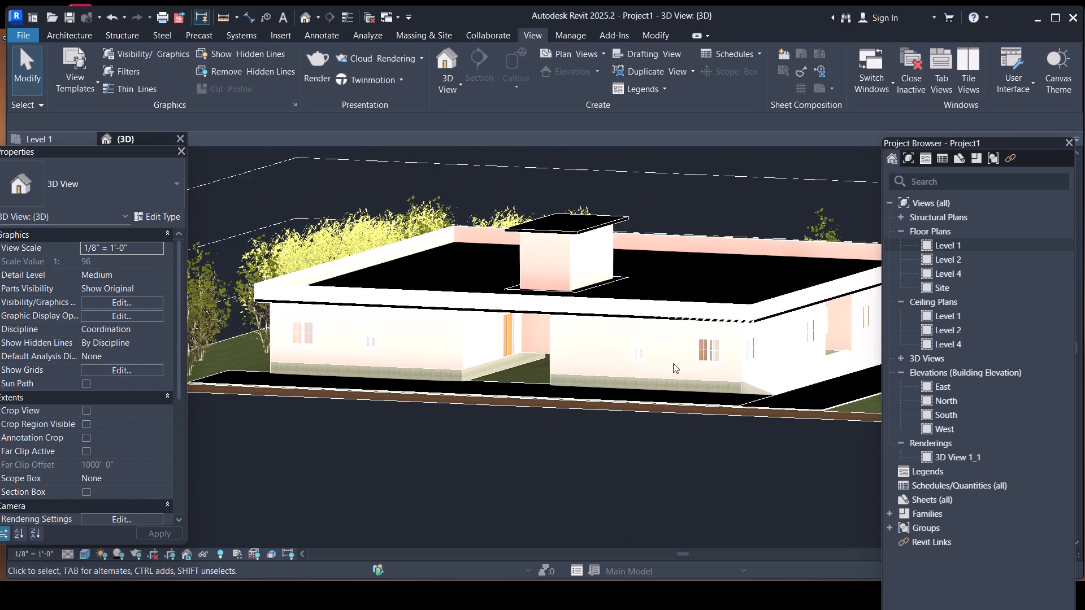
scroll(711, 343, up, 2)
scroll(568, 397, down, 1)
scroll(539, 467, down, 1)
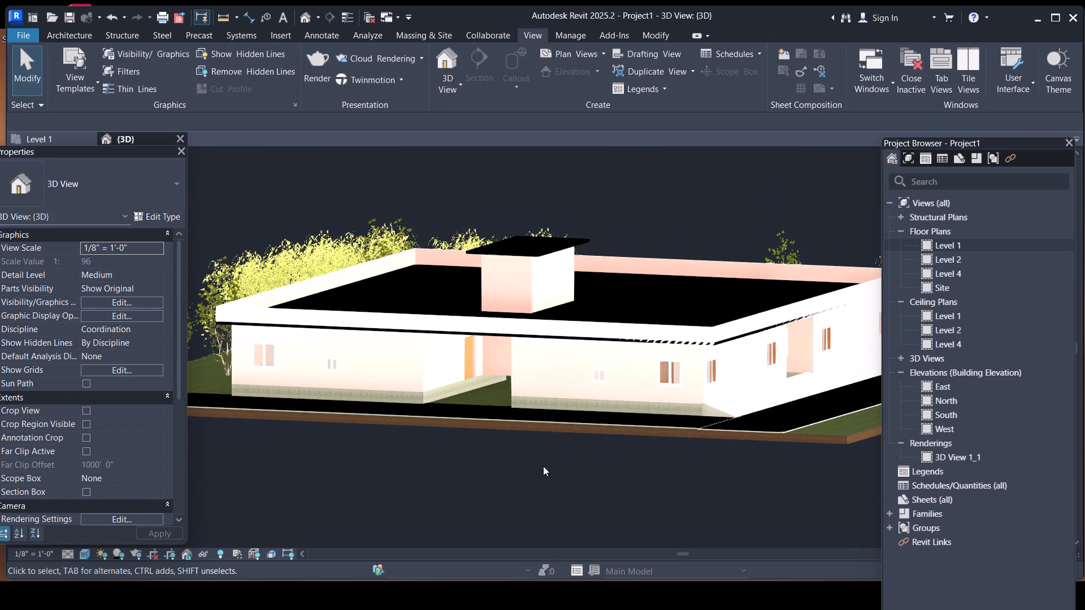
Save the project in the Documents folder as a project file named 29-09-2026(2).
key(ctrl+s)
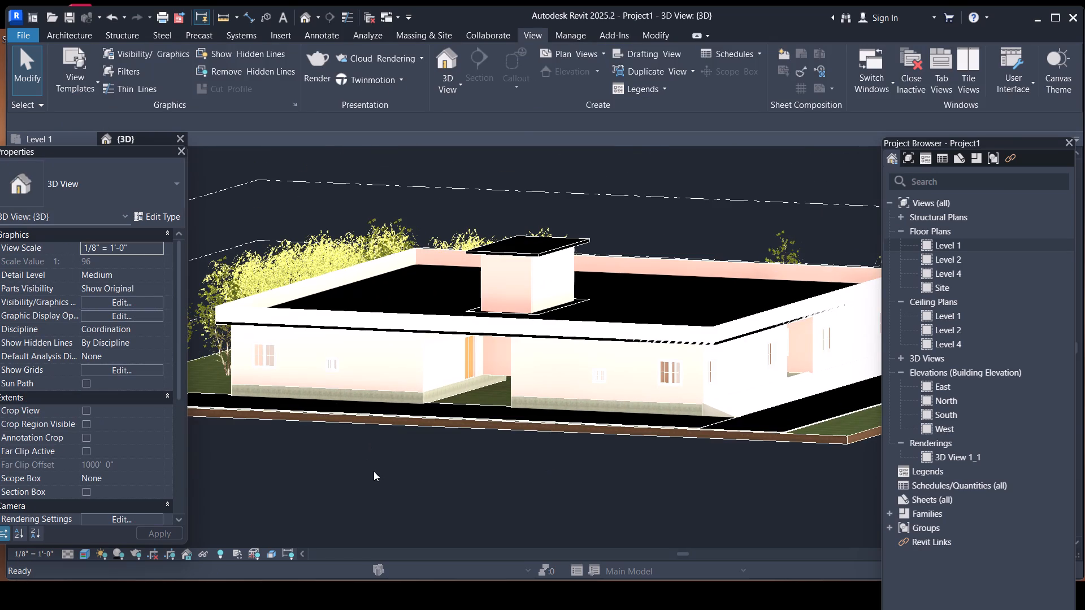
click(500, 423)
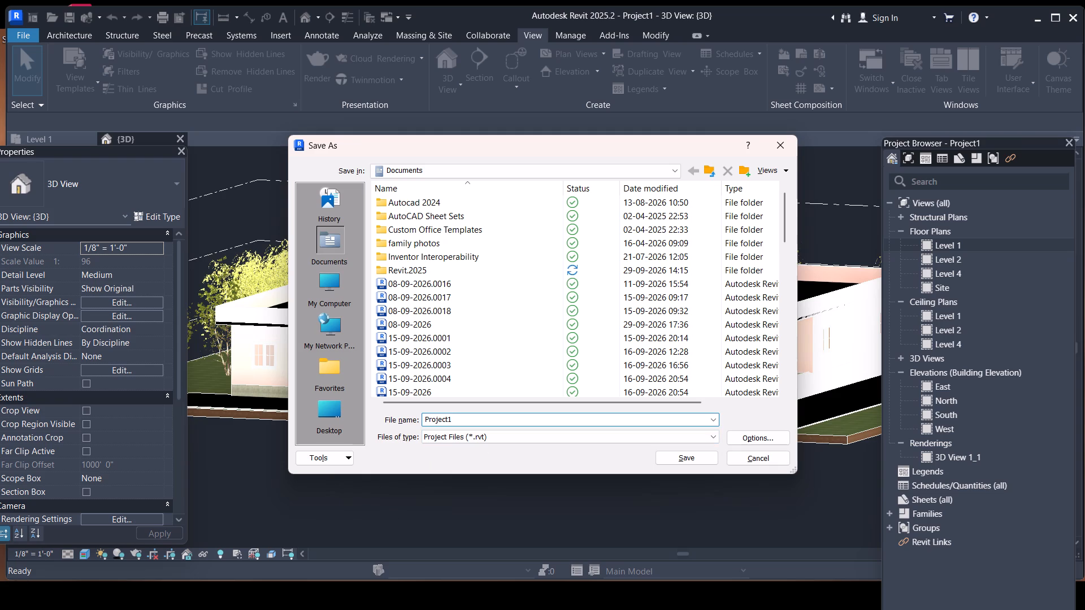
key(BackSpace)
key(BackSpace)
key(BackSpace)
key(BackSpace)
key(BackSpace)
key(BackSpace)
key(BackSpace)
key(BackSpace)
key(BackSpace)
key(BackSpace)
key(BackSpace)
key(BackSpace)
key(BackSpace)
key(BackSpace)
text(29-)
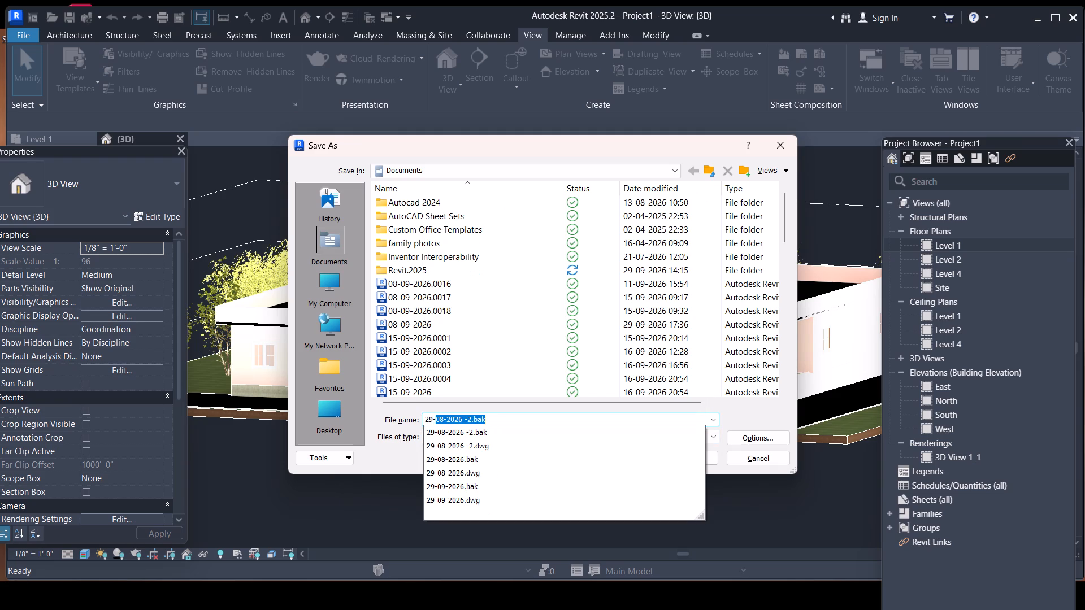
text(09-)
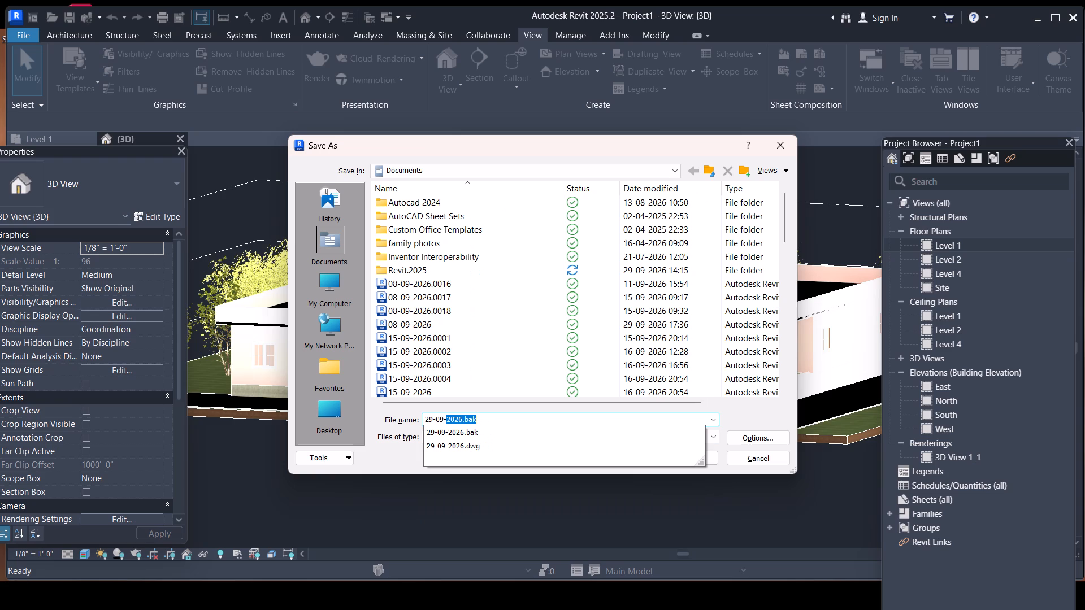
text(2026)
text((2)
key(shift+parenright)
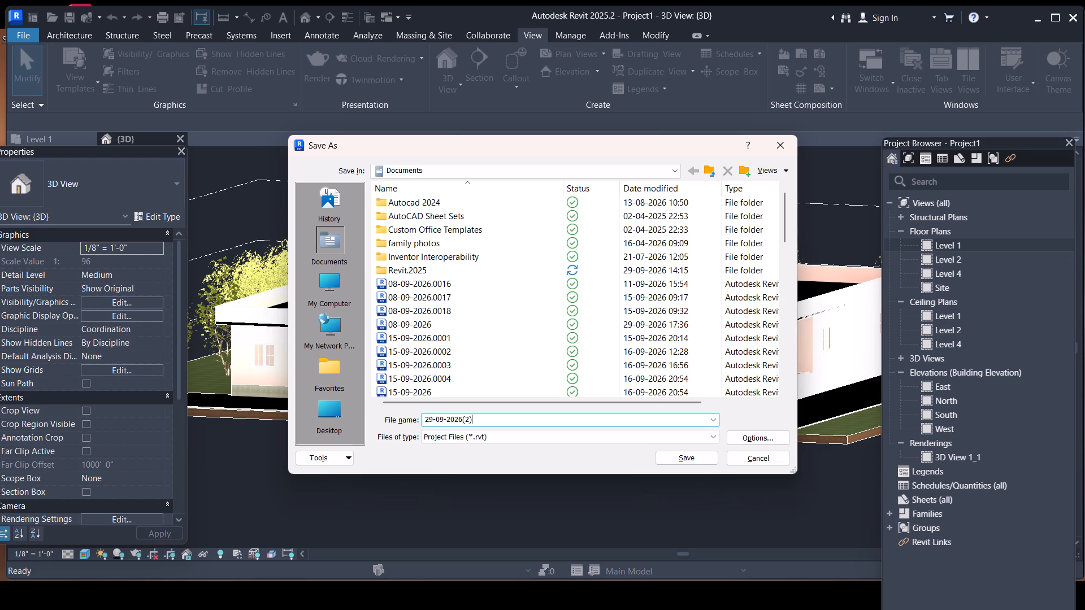
click(687, 456)
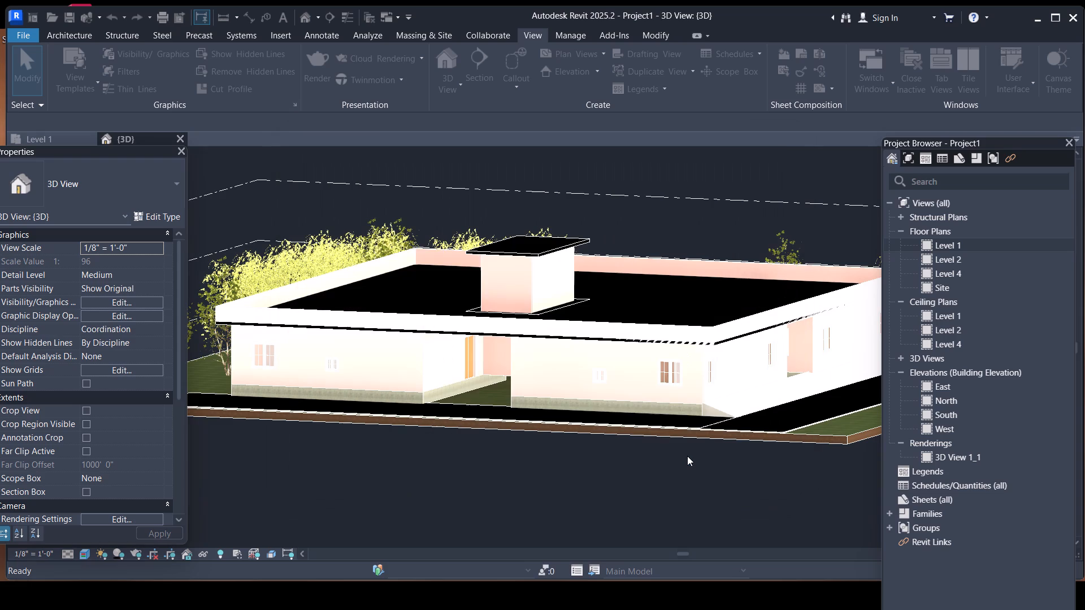